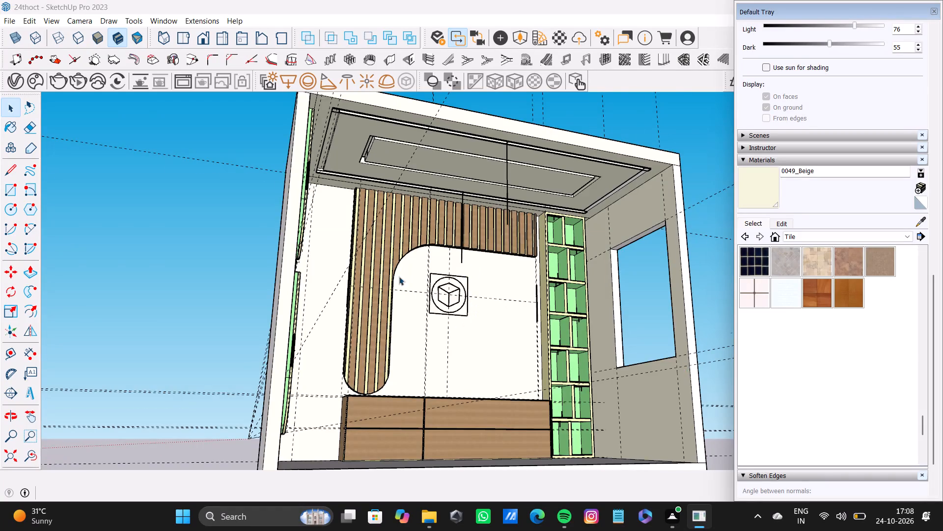
Paint the room's floor in front of the drawer cabinet with the Tile Canvas material from the Tile collection.
middle_drag(339, 284, 274, 327)
scroll(274, 327, down, 1)
scroll(440, 300, up, 11)
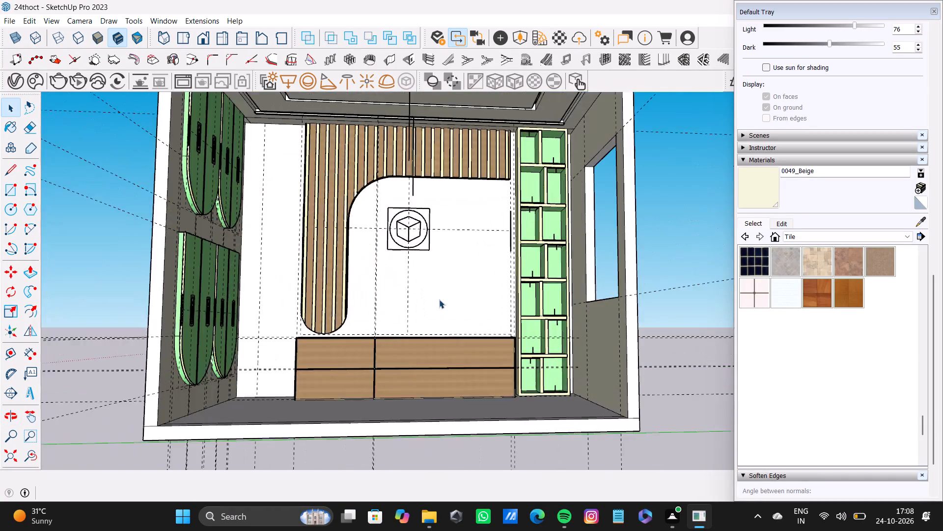
scroll(439, 299, up, 4)
shift+middle_drag(439, 294, 357, 400)
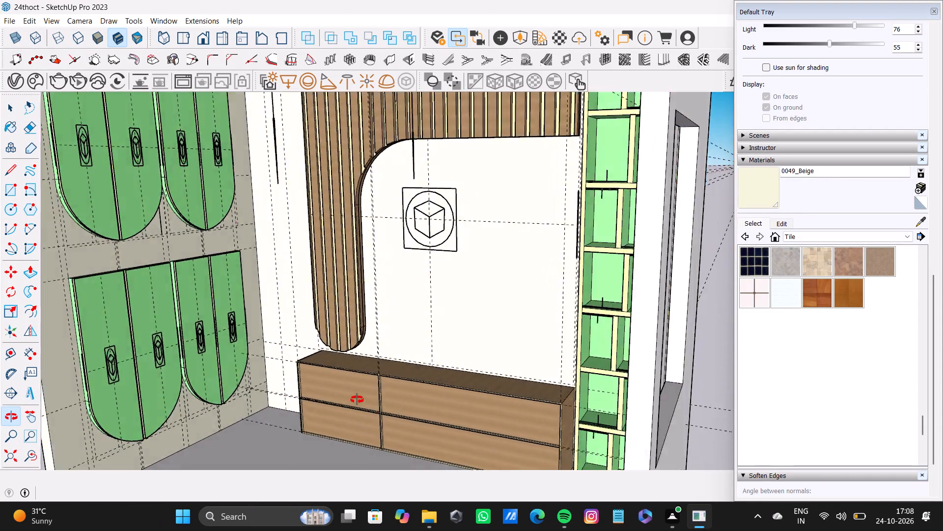
shift+middle_drag(357, 400, 412, 394)
scroll(362, 362, down, 4)
shift+middle_drag(365, 364, 356, 324)
scroll(367, 392, up, 4)
key(space)
click(367, 392)
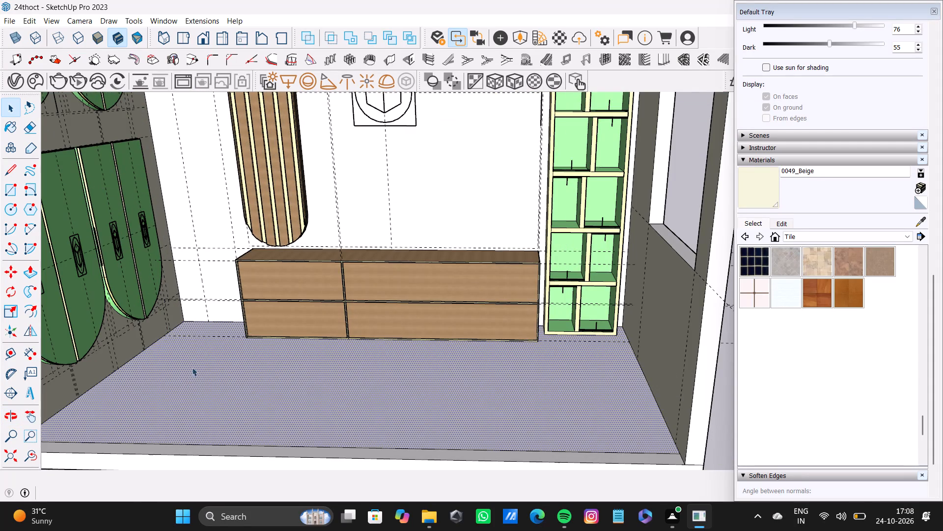
scroll(277, 386, down, 6)
middle_drag(283, 384, 293, 354)
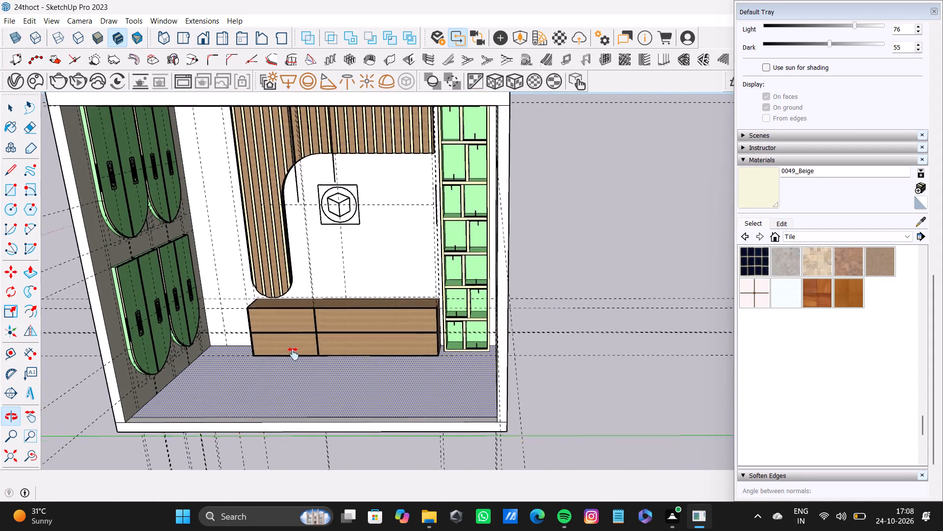
middle_drag(293, 354, 296, 351)
shift+scroll(288, 363, up, 6)
shift+scroll(574, 319, down, 3)
shift+middle_drag(503, 301, 501, 311)
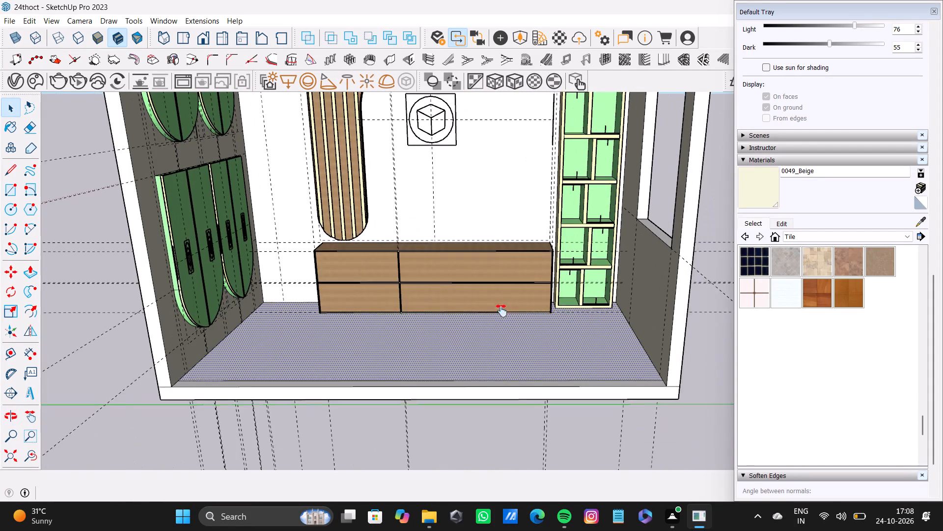
shift+middle_drag(501, 311, 497, 314)
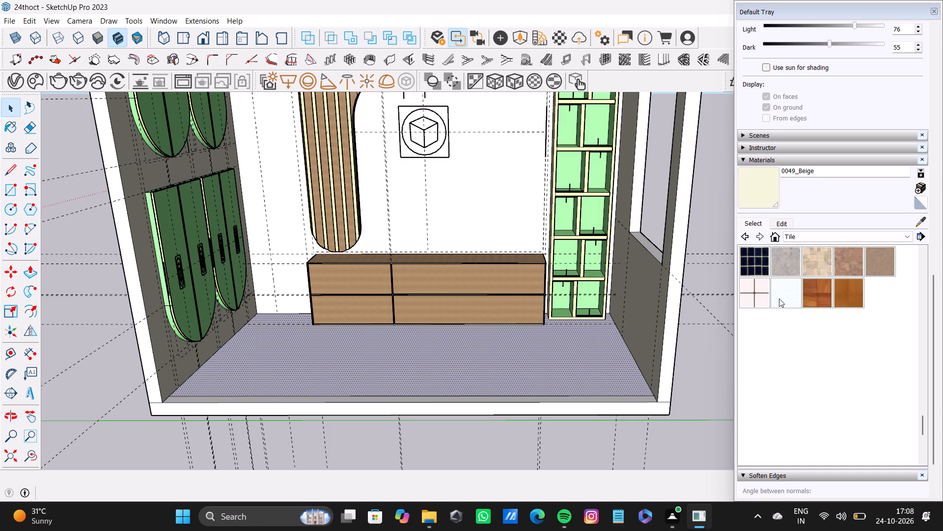
shift+scroll(818, 305, up, 3)
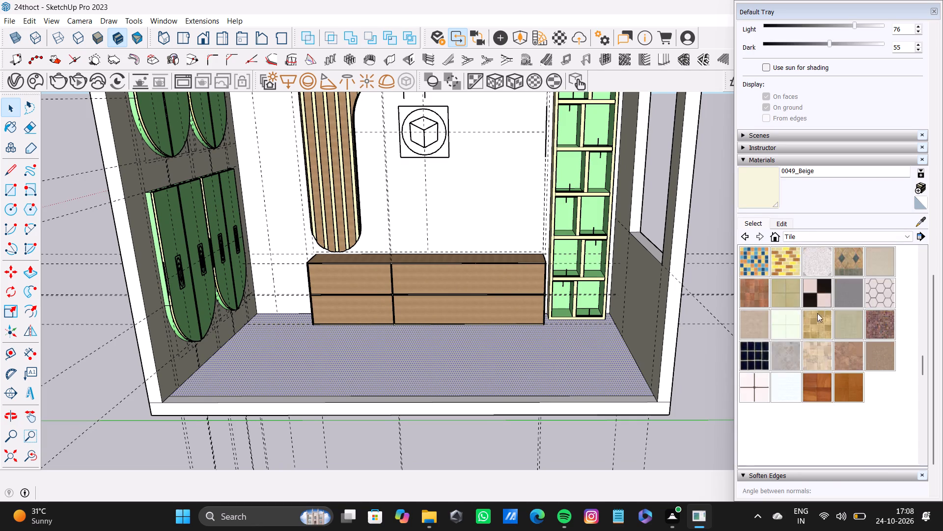
shift+scroll(816, 325, up, 4)
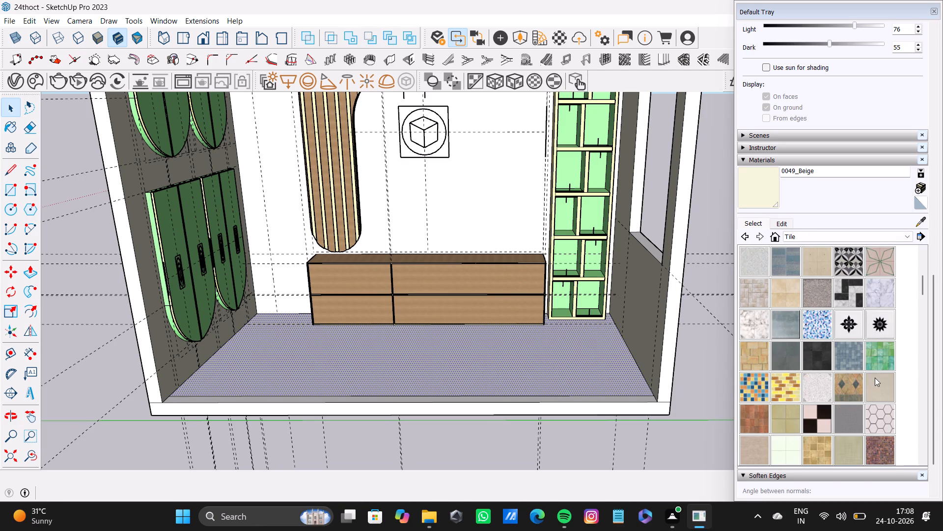
shift+click(877, 381)
shift+click(593, 381)
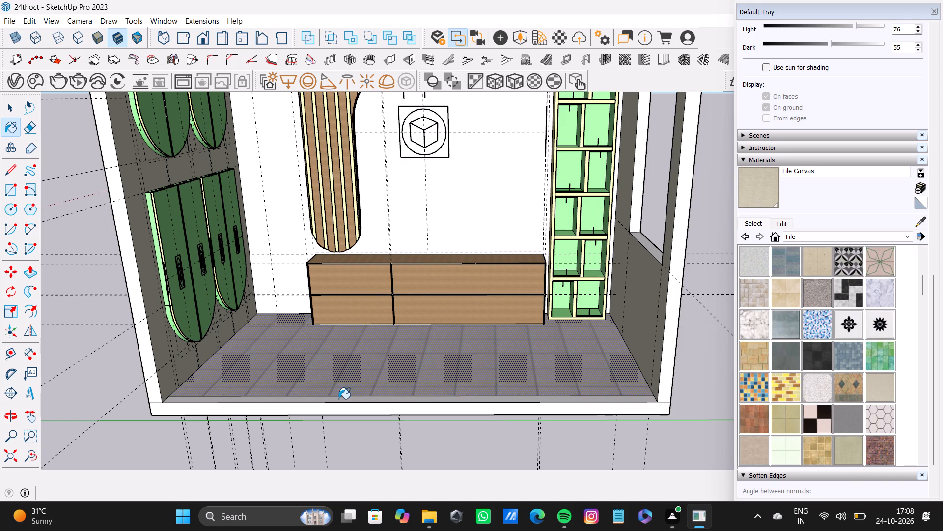
Paint the narrow strip and front edge face of the floor slab with Tile Canvas.
click(342, 400)
click(360, 410)
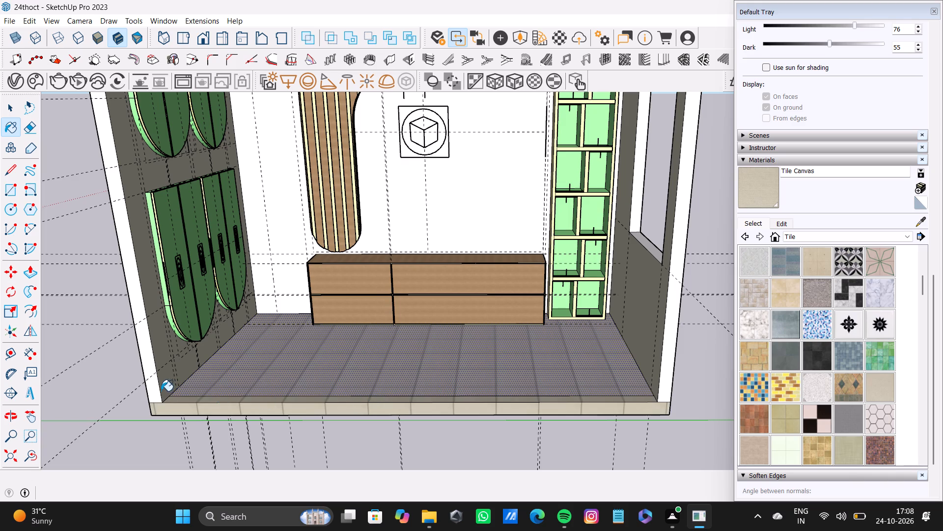
Sample 0049_Beige from the back wall and paint the front edge of the wall beside the green arched doors.
click(918, 224)
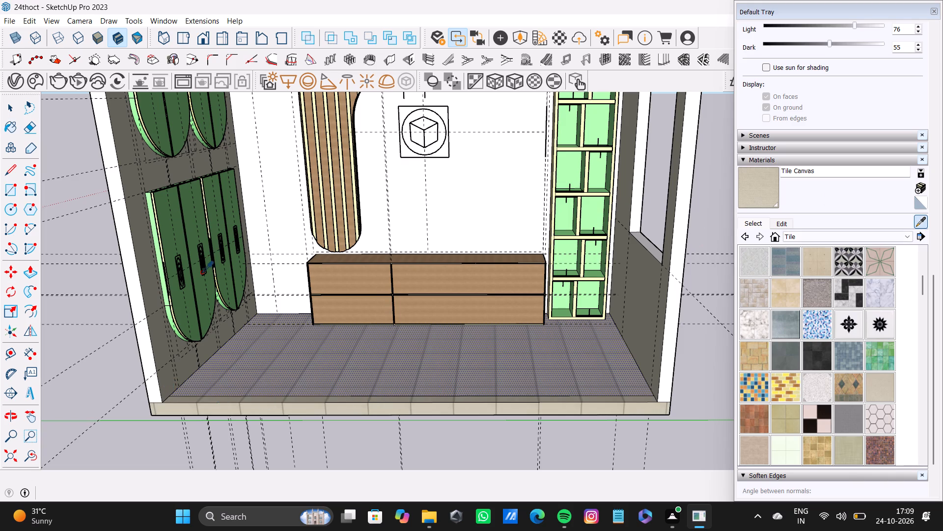
click(276, 217)
click(132, 263)
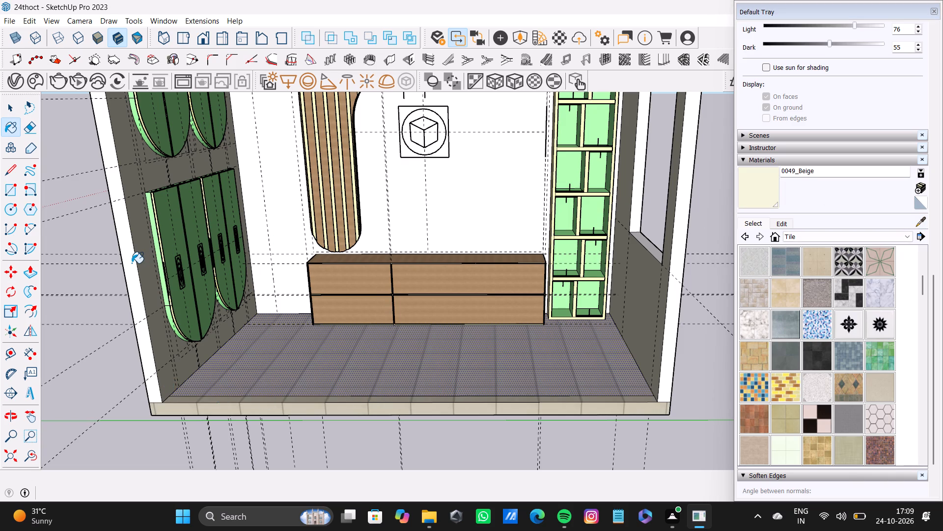
Examine the painted room from outside, checking its front frame, stepped ceiling and window wall.
scroll(132, 263, down, 9)
middle_drag(134, 264, 317, 242)
key(space)
scroll(316, 242, down, 4)
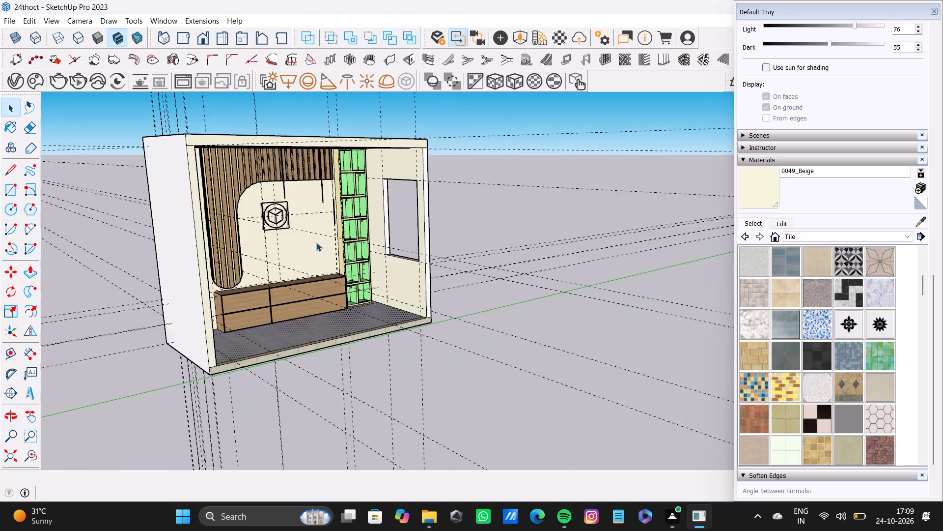
middle_drag(316, 242, 182, 247)
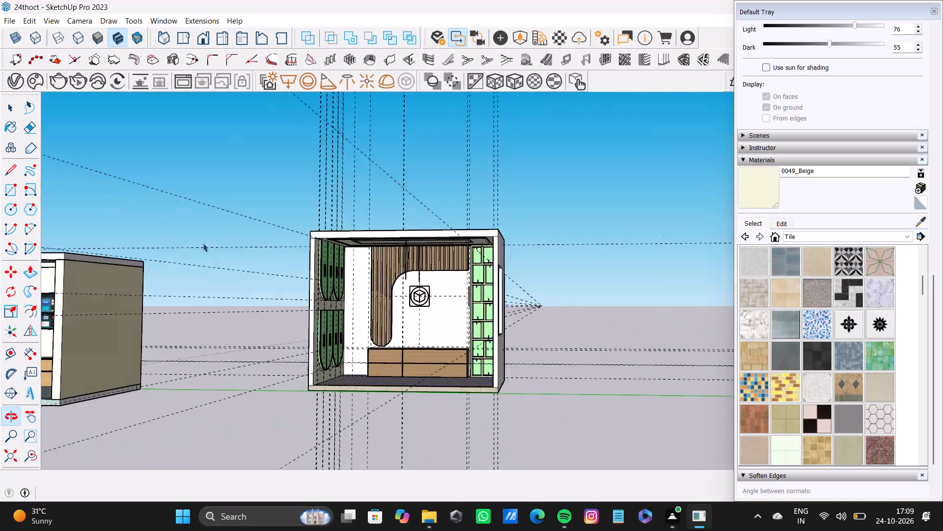
scroll(334, 251, up, 8)
middle_drag(345, 240, 334, 152)
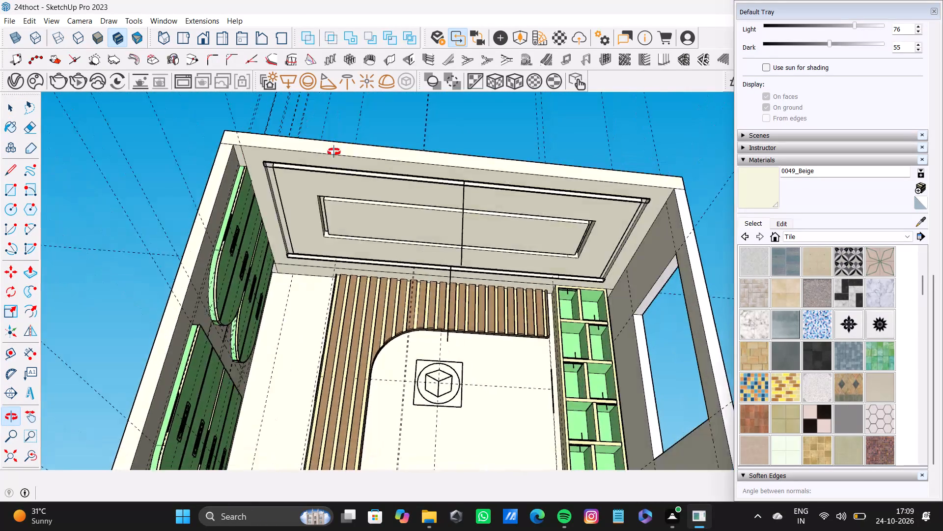
middle_drag(334, 152, 372, 222)
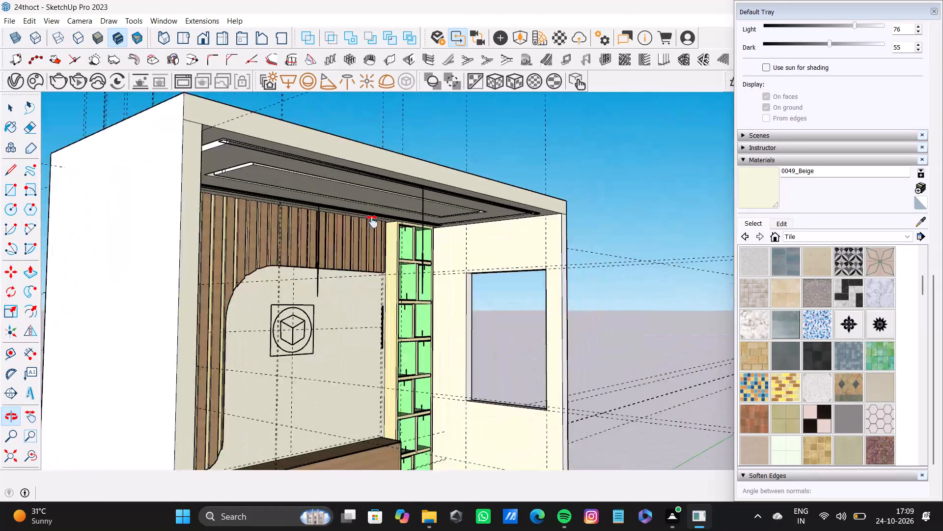
middle_drag(372, 222, 361, 223)
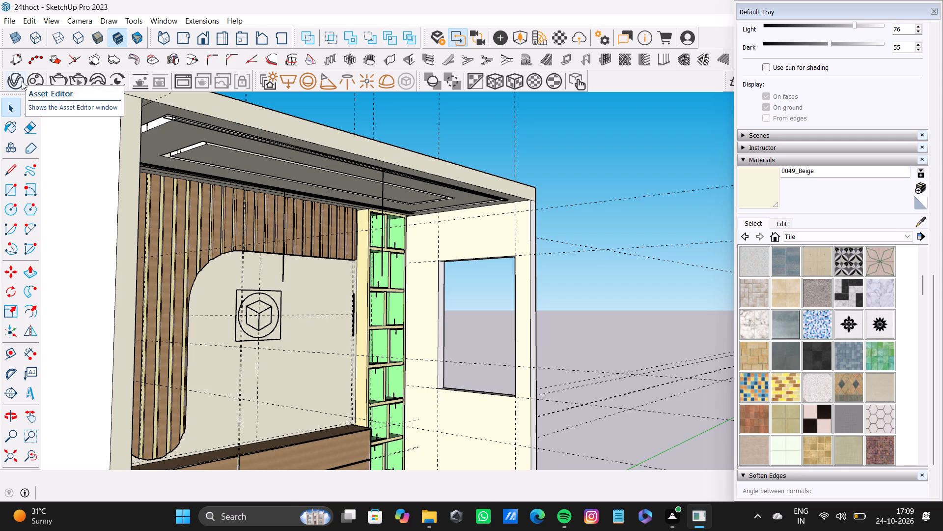
Open the Chaos Cosmos browser and look through its downloaded asset categories.
click(29, 83)
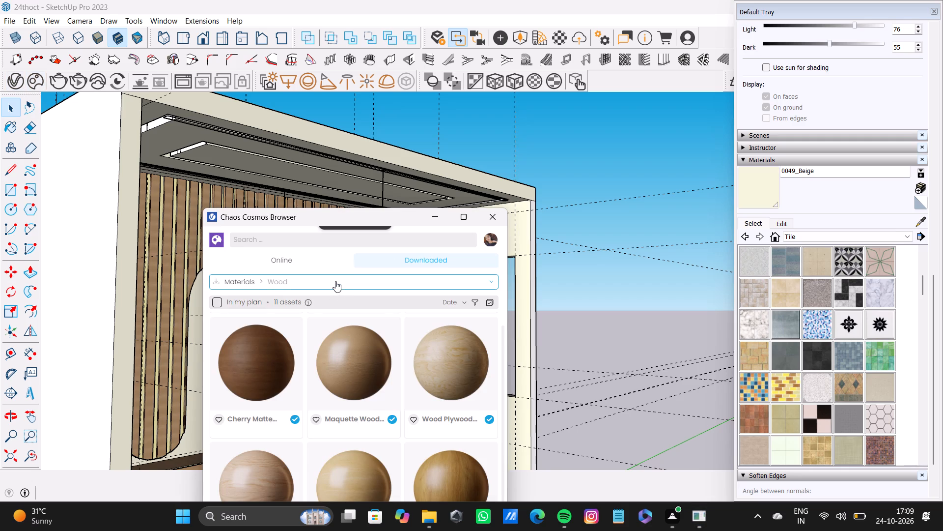
click(335, 281)
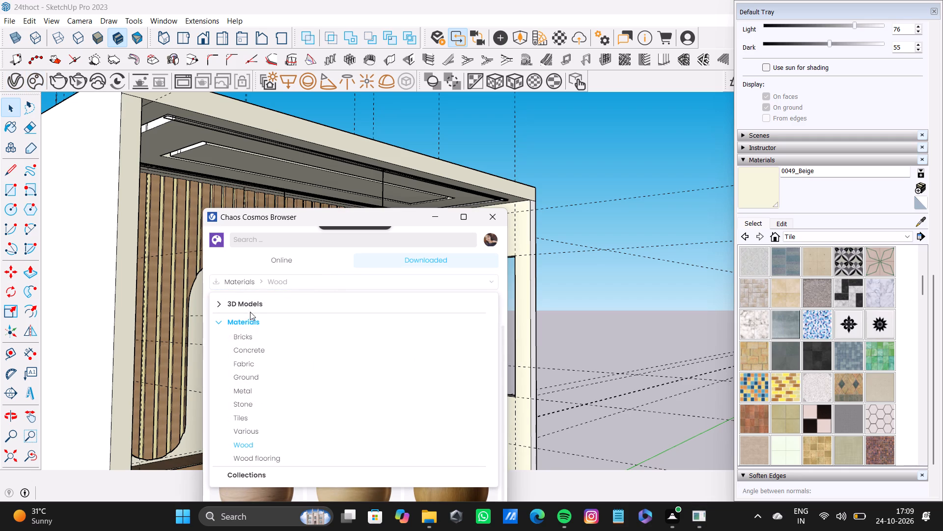
click(274, 283)
click(274, 283)
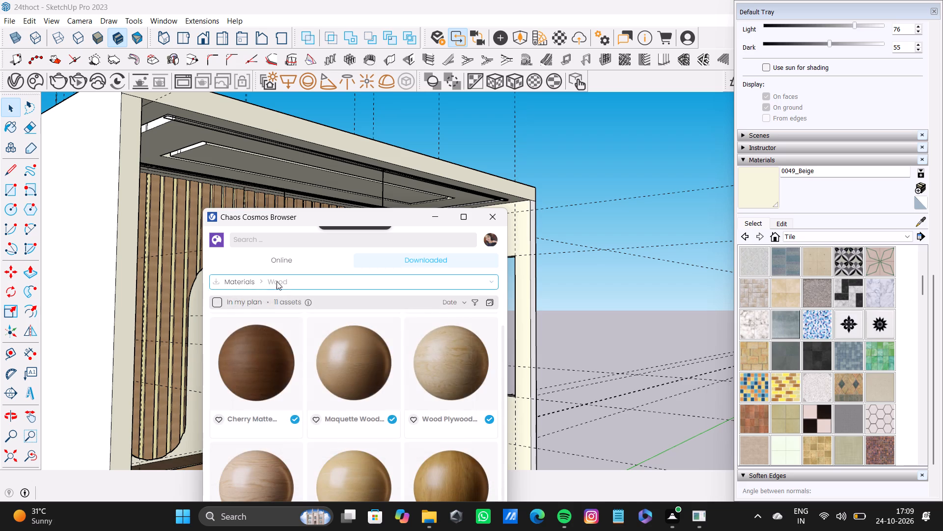
key(equal)
key(BackSpace)
key(BackSpace)
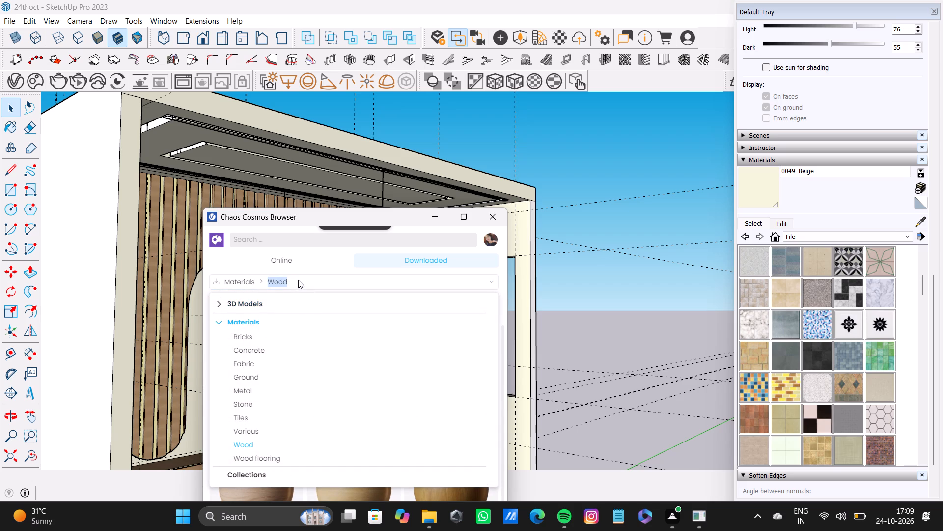
click(298, 280)
key(BackSpace)
key(BackSpace)
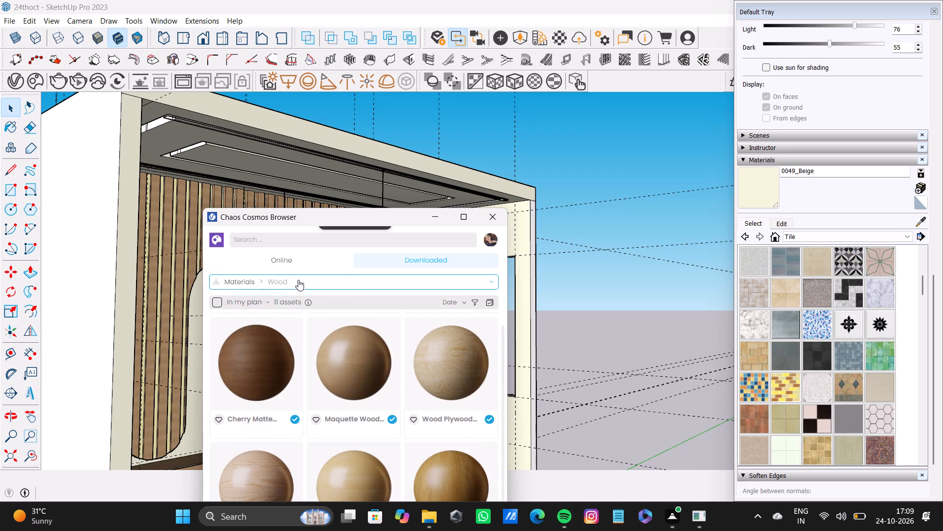
click(298, 280)
click(223, 306)
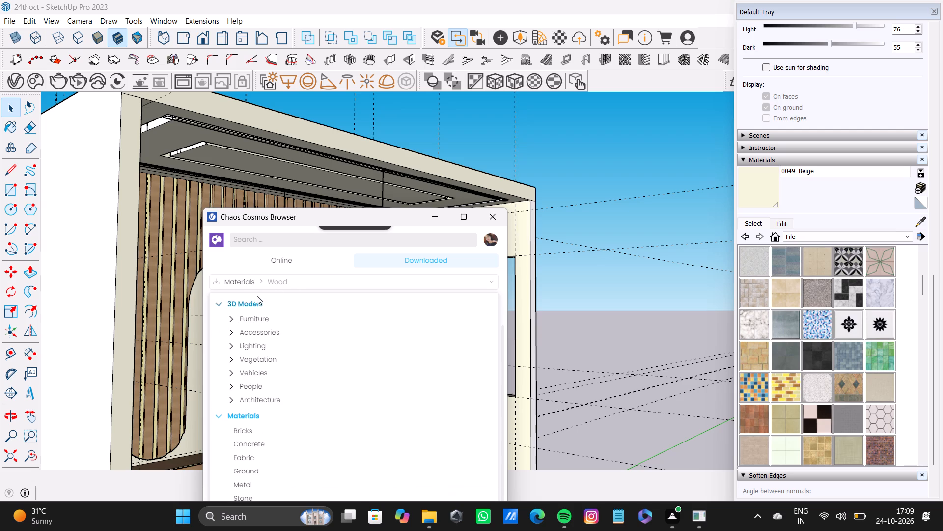
click(295, 276)
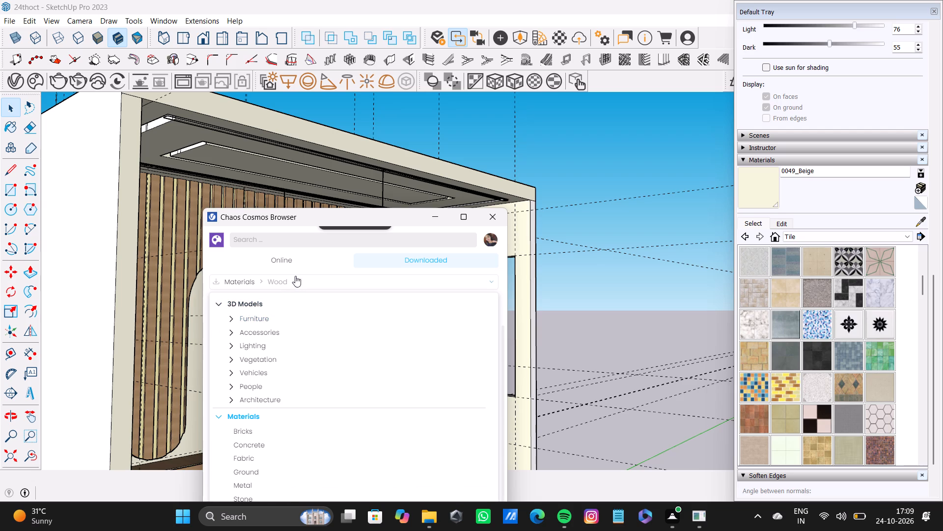
Search the online Chaos Cosmos library for "window".
click(292, 260)
click(290, 243)
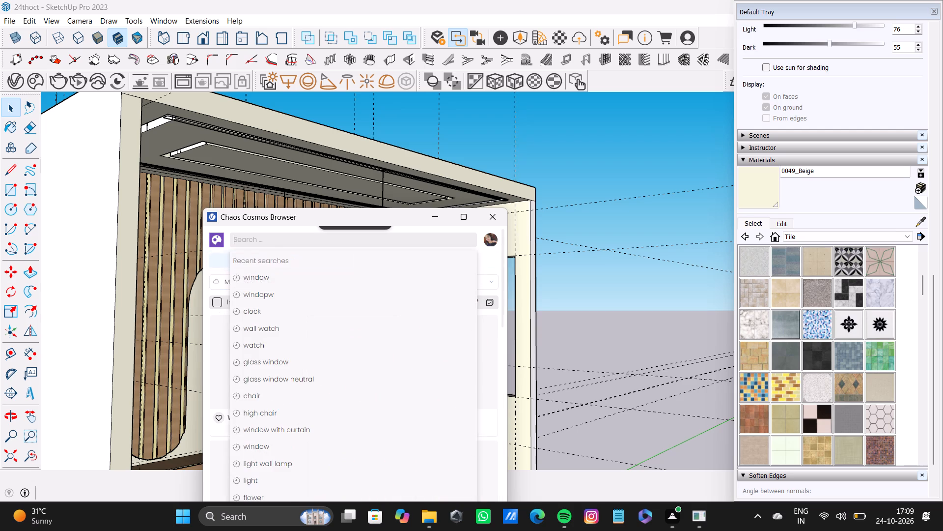
click(289, 242)
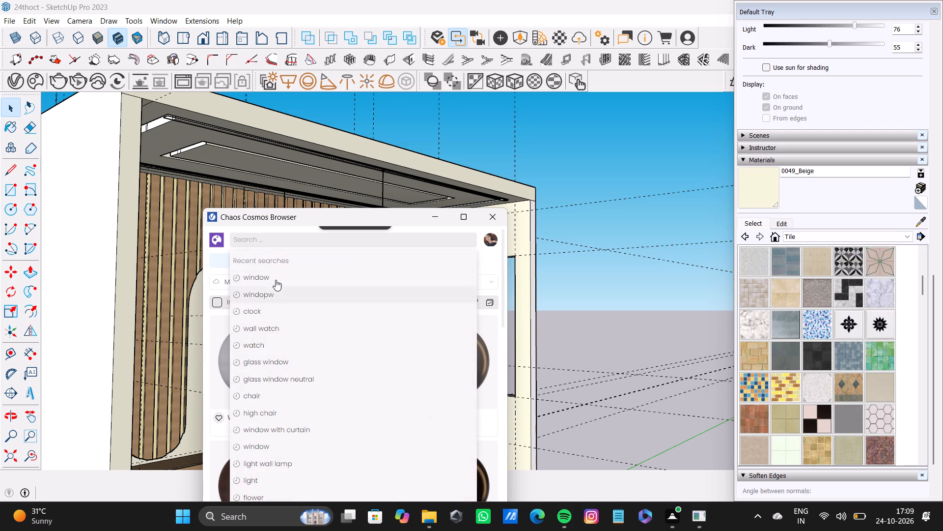
click(276, 275)
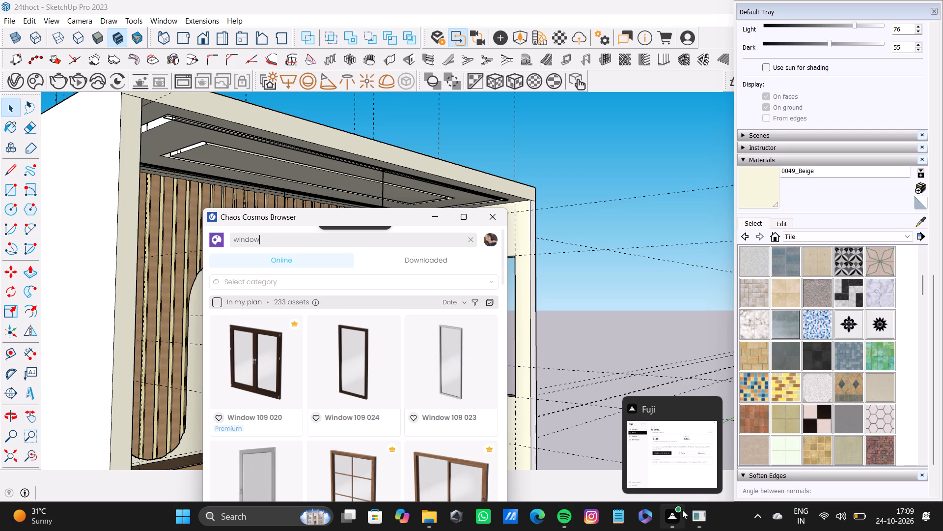
Look through the whole list of online window search results for a model that suits the wall opening.
scroll(424, 345, down, 9)
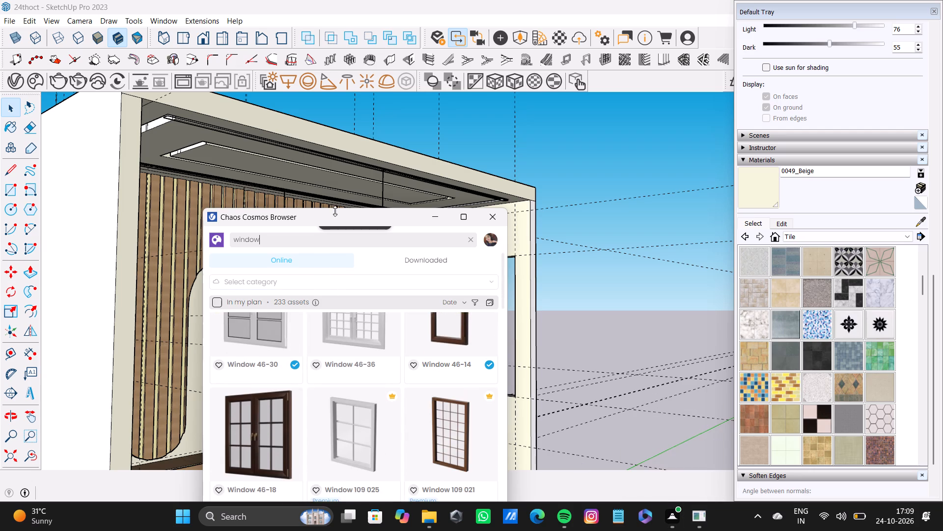
drag(333, 216, 267, 40)
scroll(275, 240, down, 12)
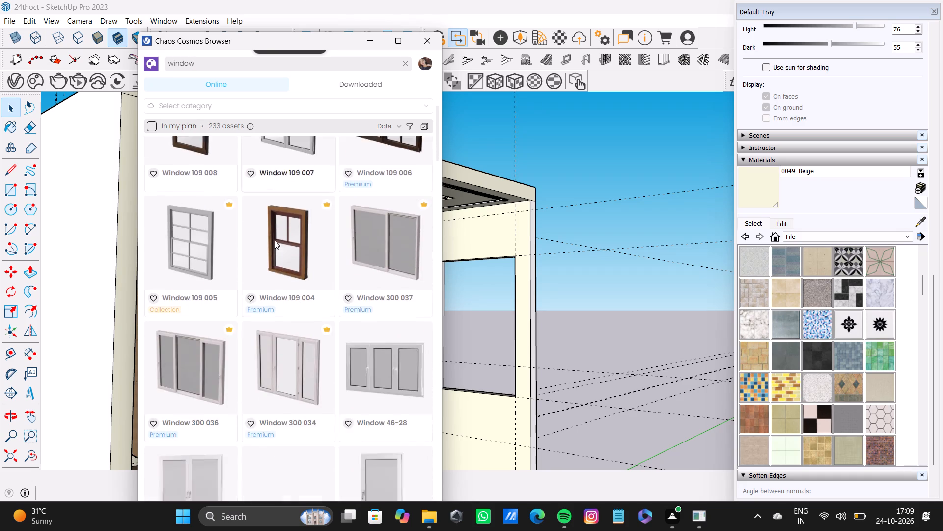
scroll(275, 240, down, 9)
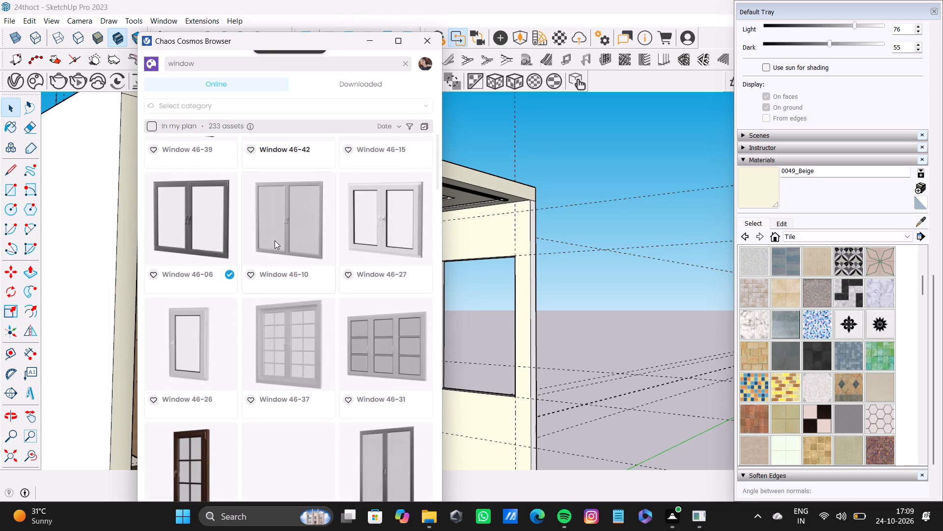
scroll(275, 240, down, 1)
scroll(277, 316, down, 3)
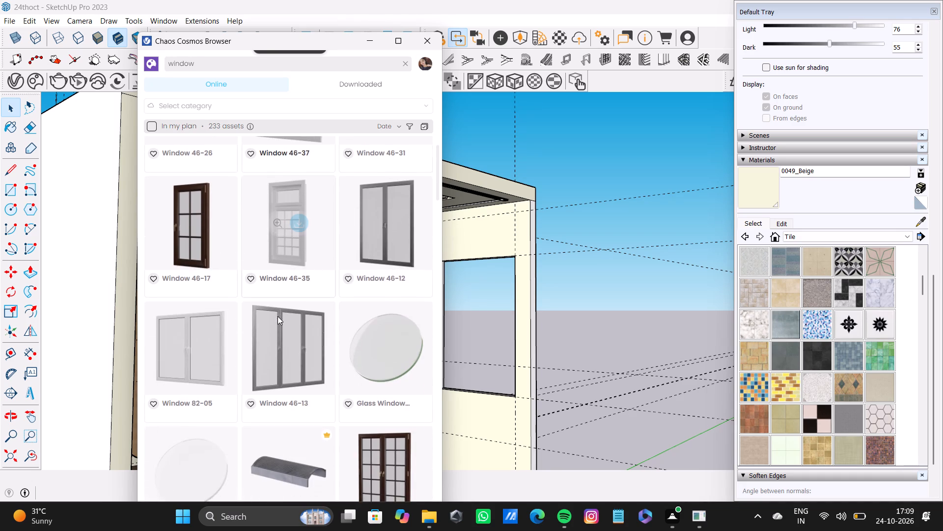
scroll(277, 316, down, 6)
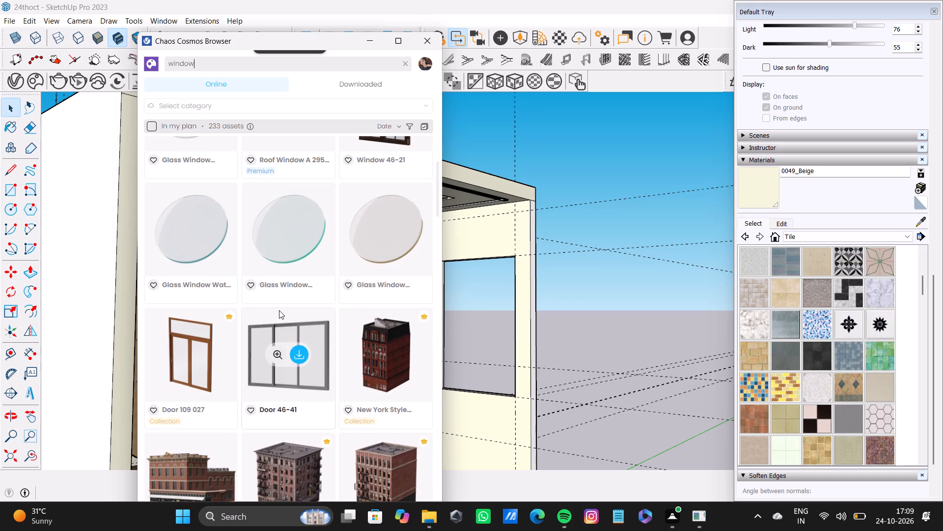
scroll(279, 310, down, 20)
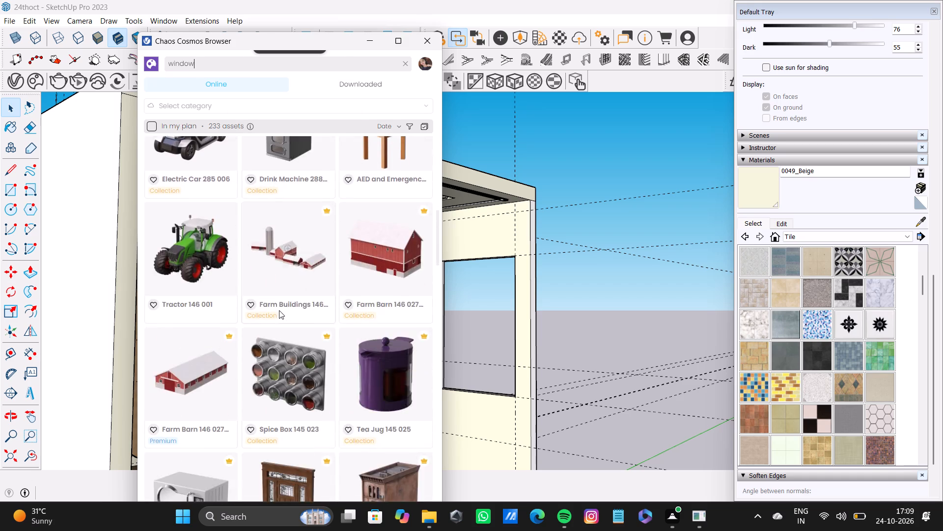
scroll(279, 310, down, 1)
scroll(279, 310, down, 20)
scroll(279, 310, down, 1)
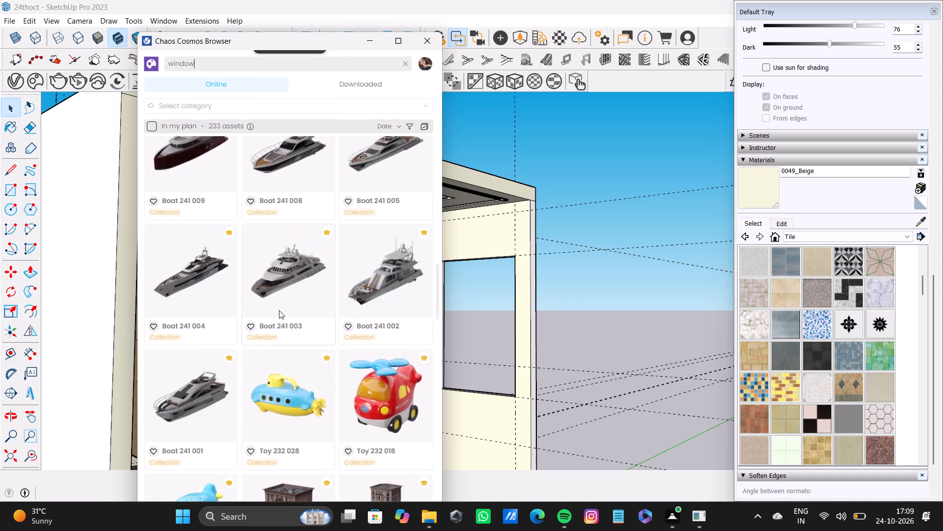
scroll(279, 310, down, 20)
scroll(279, 310, down, 4)
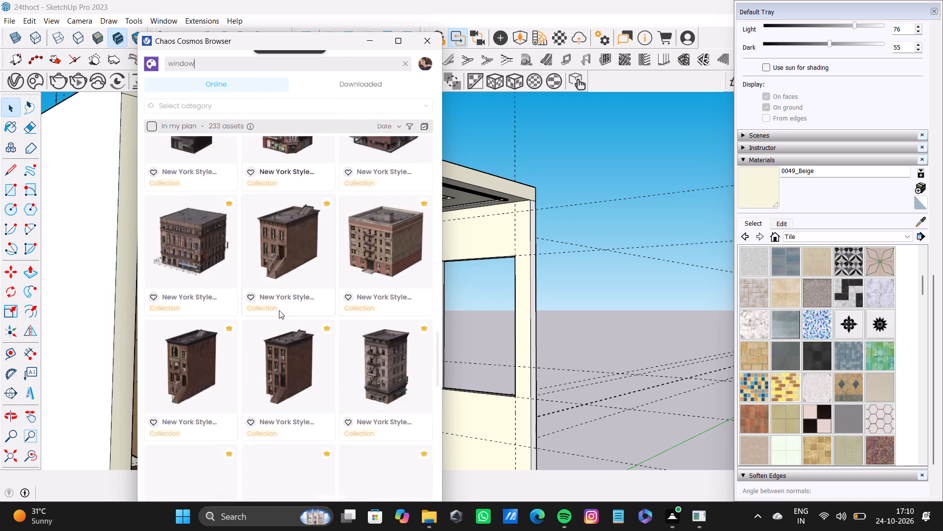
scroll(279, 310, down, 20)
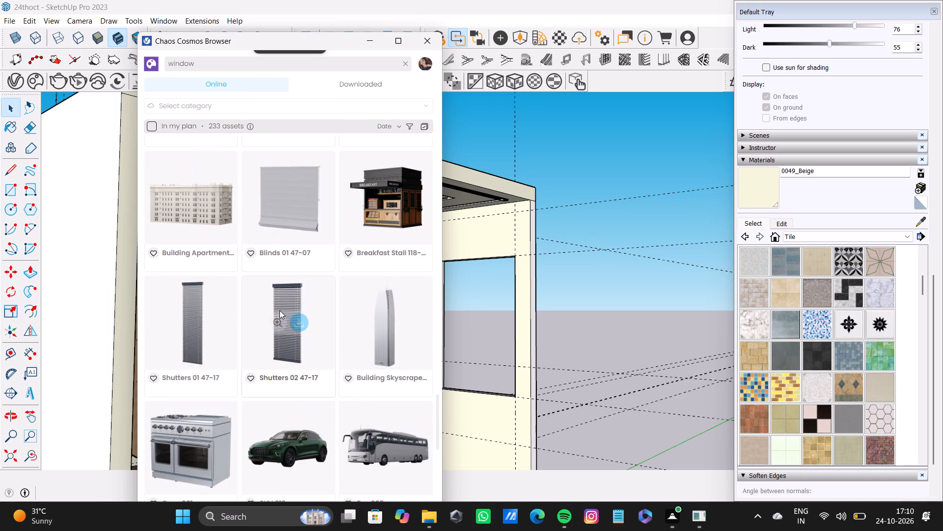
scroll(279, 310, down, 16)
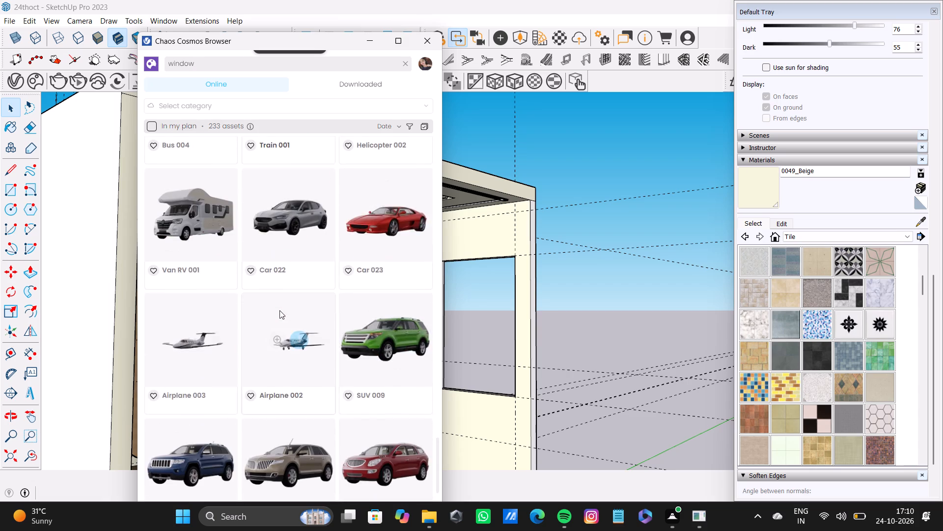
scroll(279, 310, down, 11)
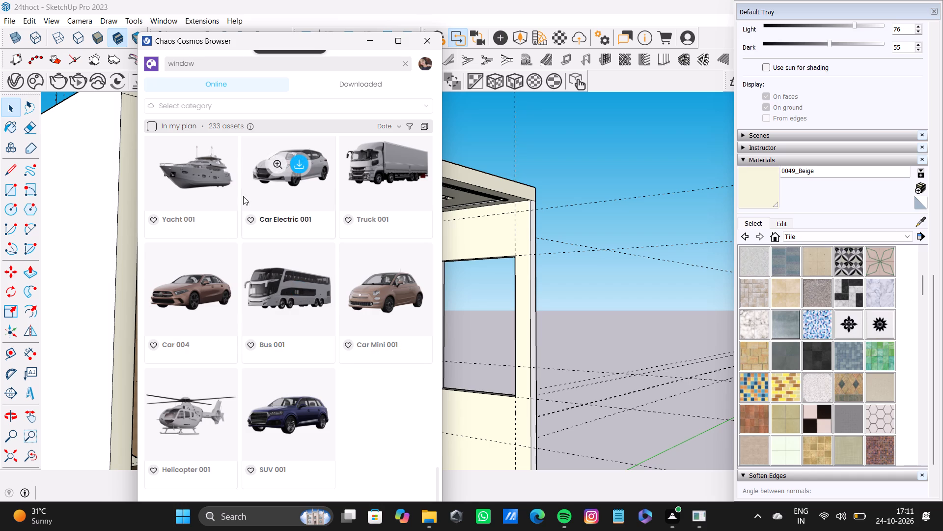
Go back through the search results to the first window models, comparing the blinds, shutters and framed windows.
scroll(315, 240, up, 9)
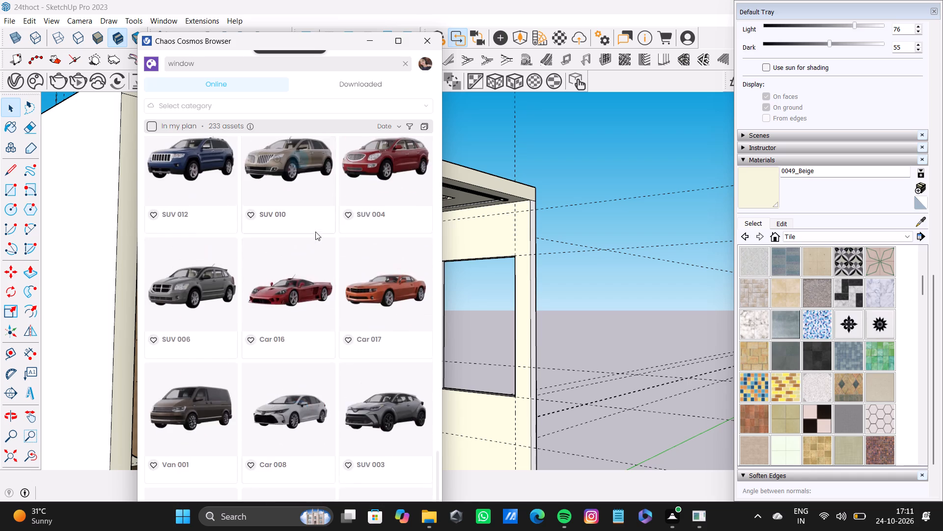
scroll(316, 244, up, 6)
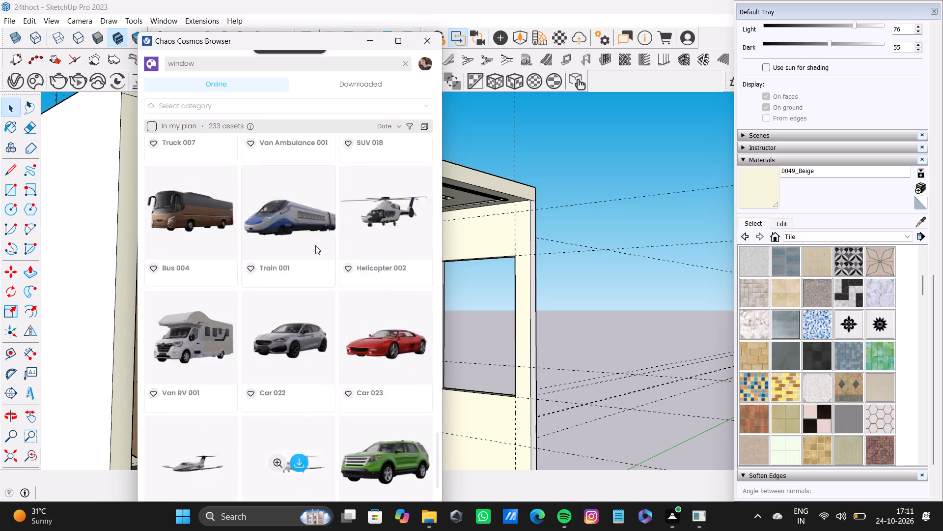
scroll(315, 245, up, 16)
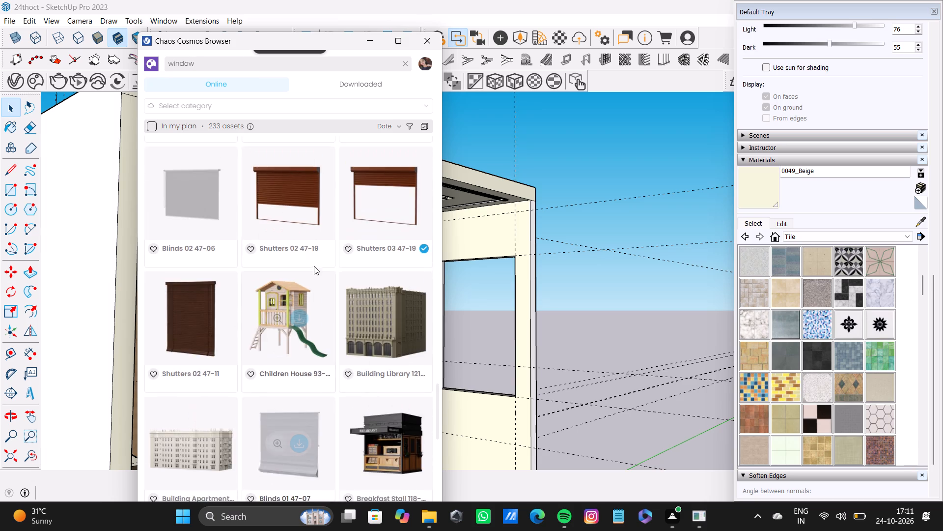
scroll(314, 270, up, 19)
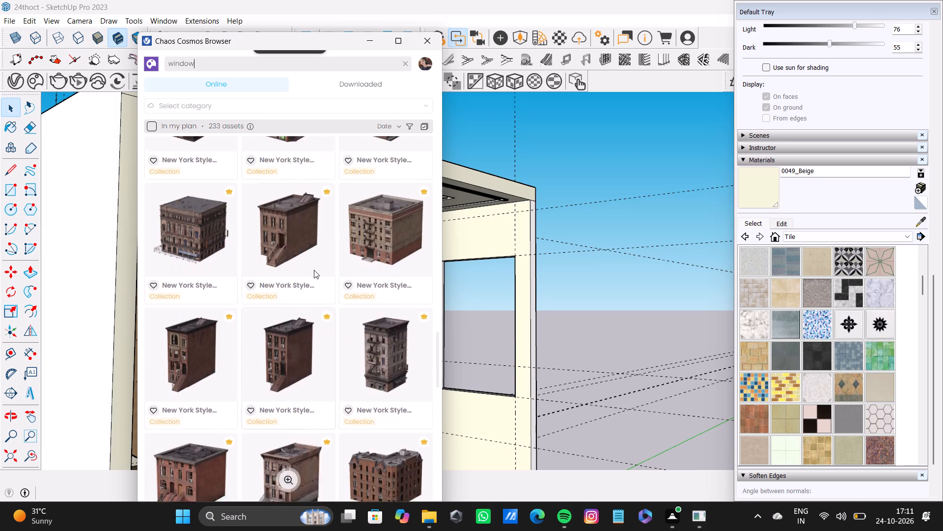
scroll(314, 270, up, 8)
scroll(314, 270, up, 14)
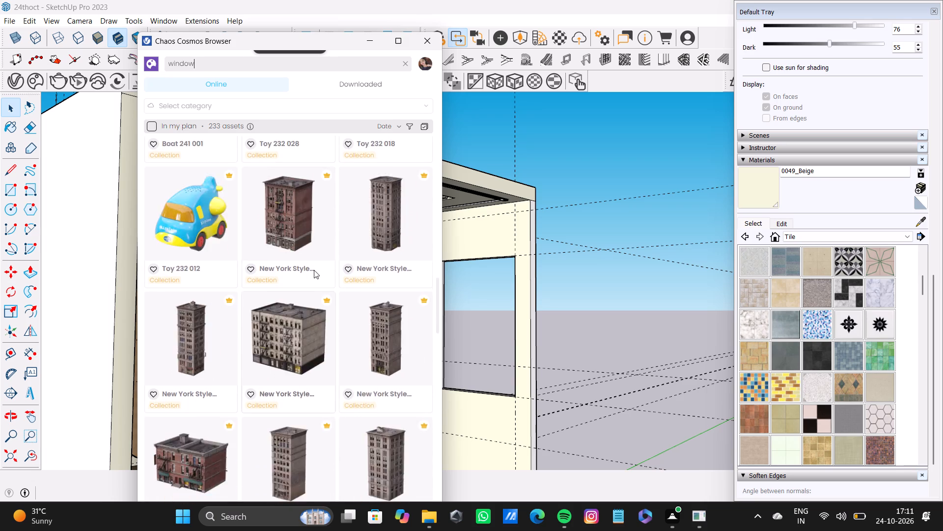
scroll(314, 270, up, 20)
scroll(314, 270, up, 2)
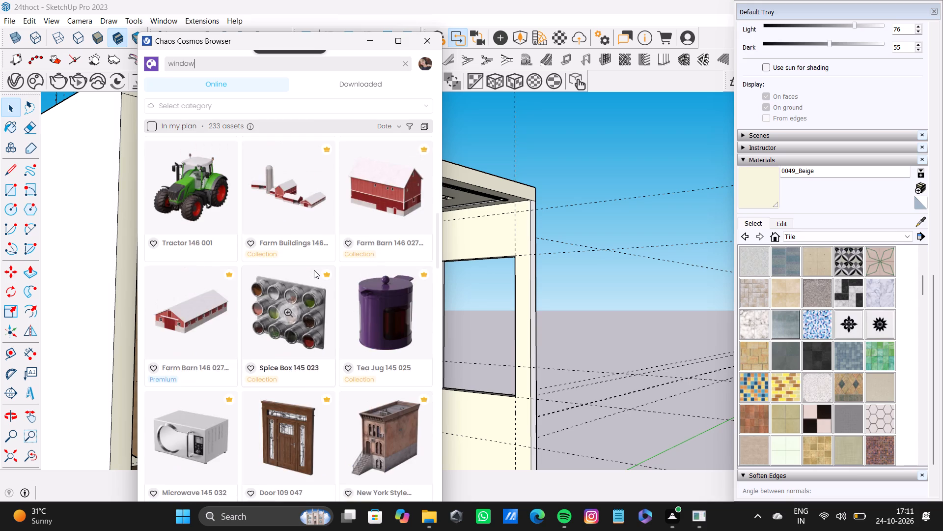
scroll(314, 270, up, 11)
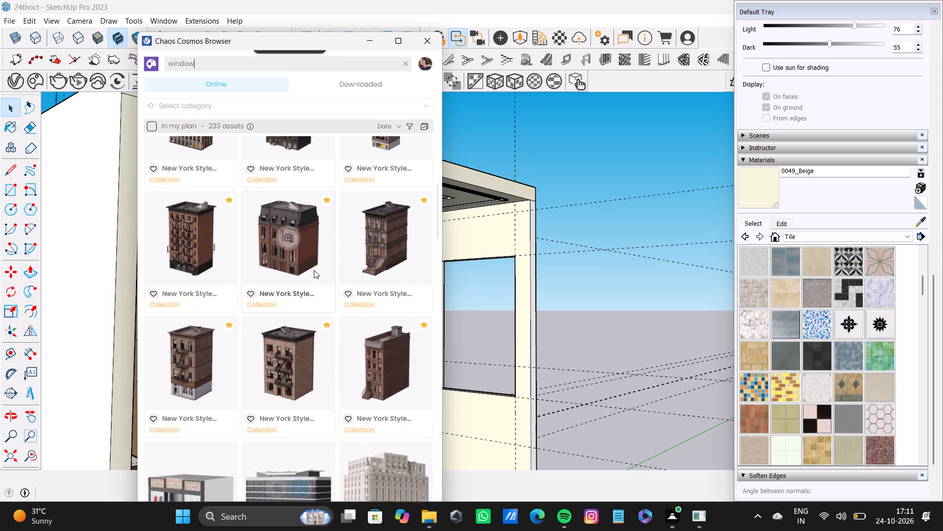
scroll(314, 270, up, 14)
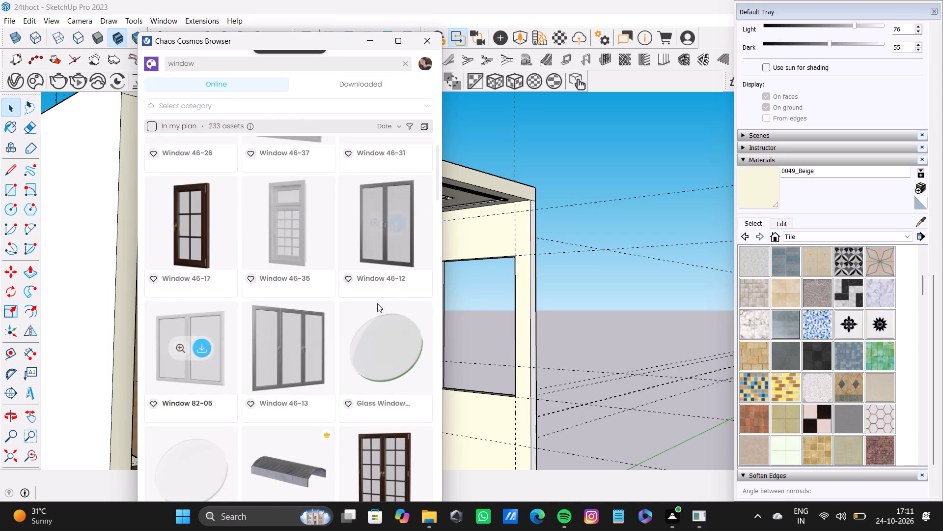
scroll(371, 311, up, 3)
scroll(312, 299, up, 7)
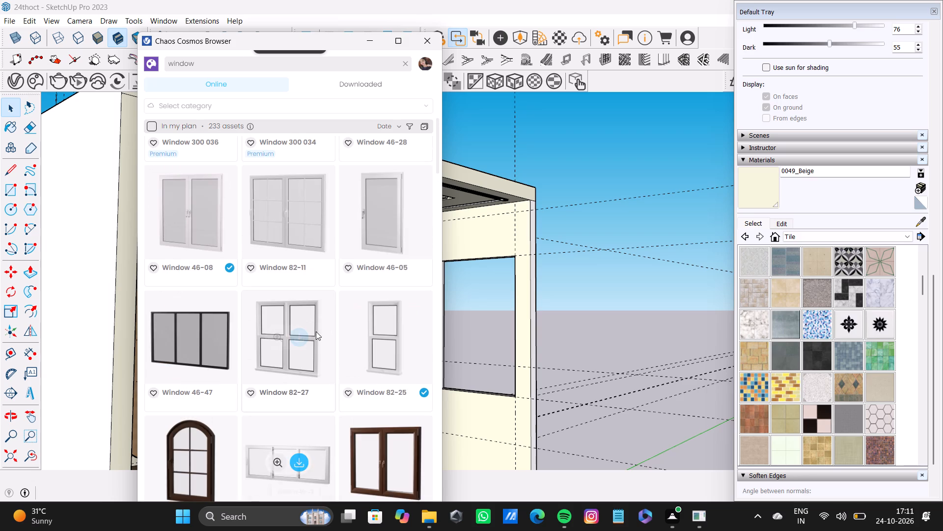
scroll(313, 384, up, 4)
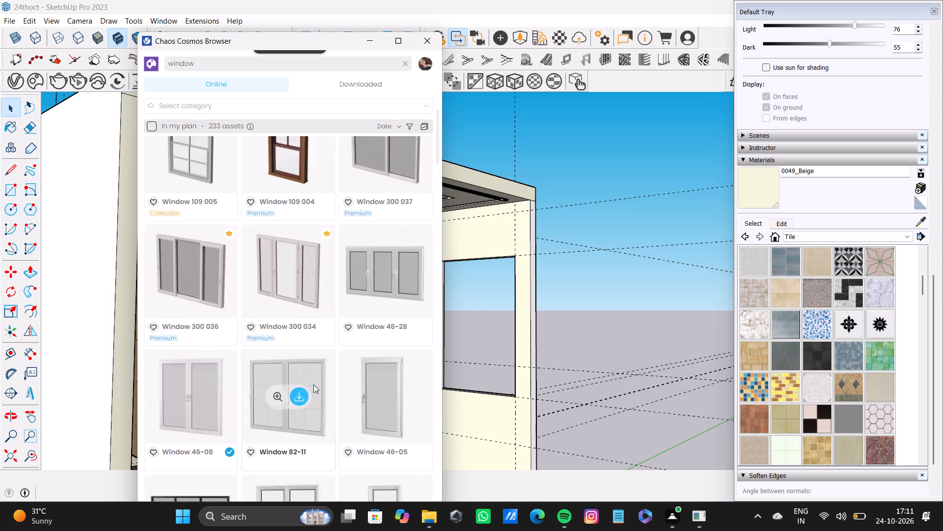
scroll(313, 384, up, 12)
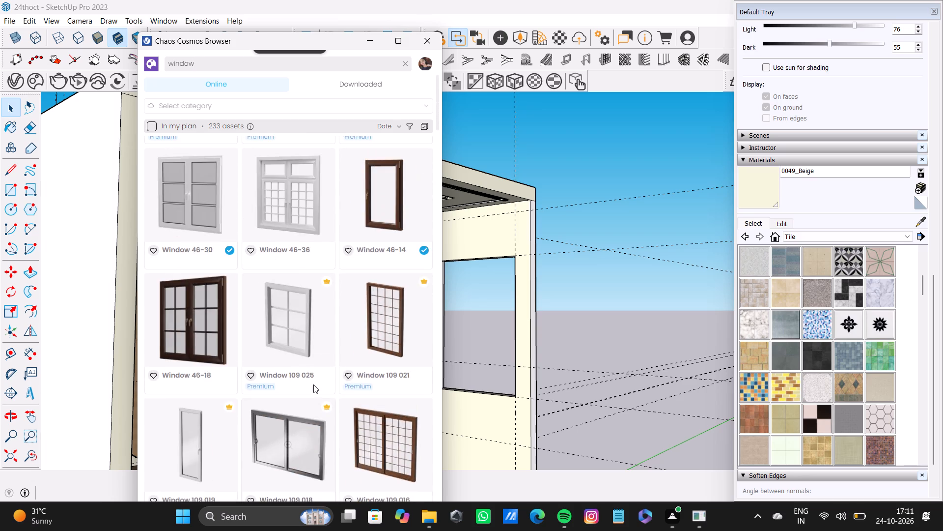
scroll(313, 384, up, 11)
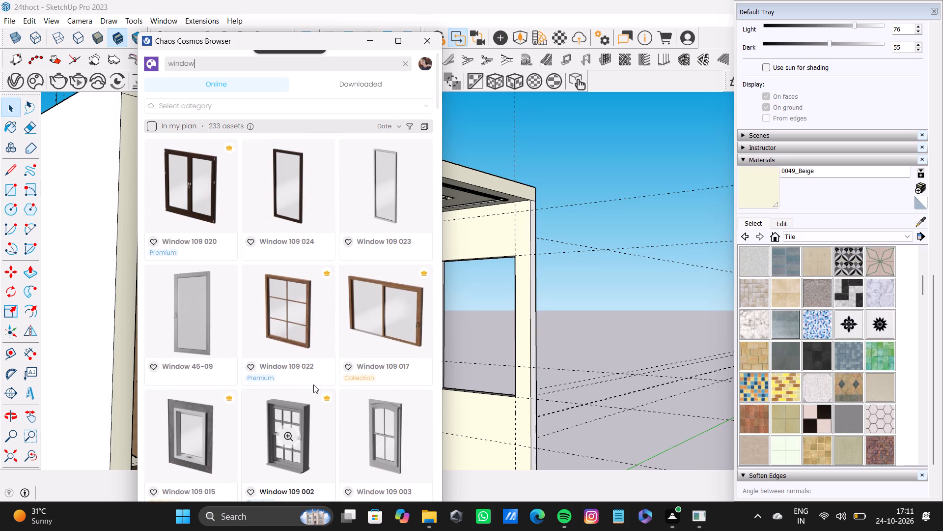
scroll(313, 384, up, 3)
Review the framed window models again from the start of the results, checking for one that fits the wall opening.
scroll(261, 341, down, 7)
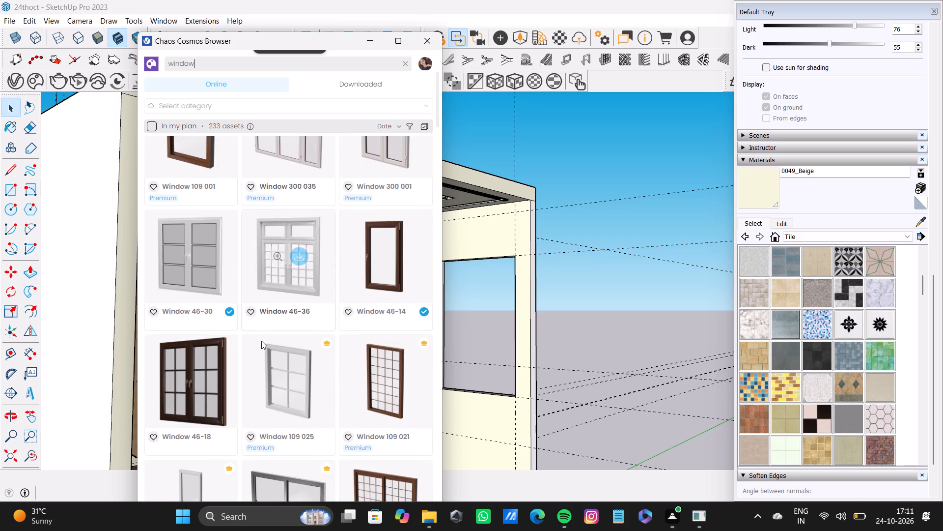
scroll(261, 341, down, 3)
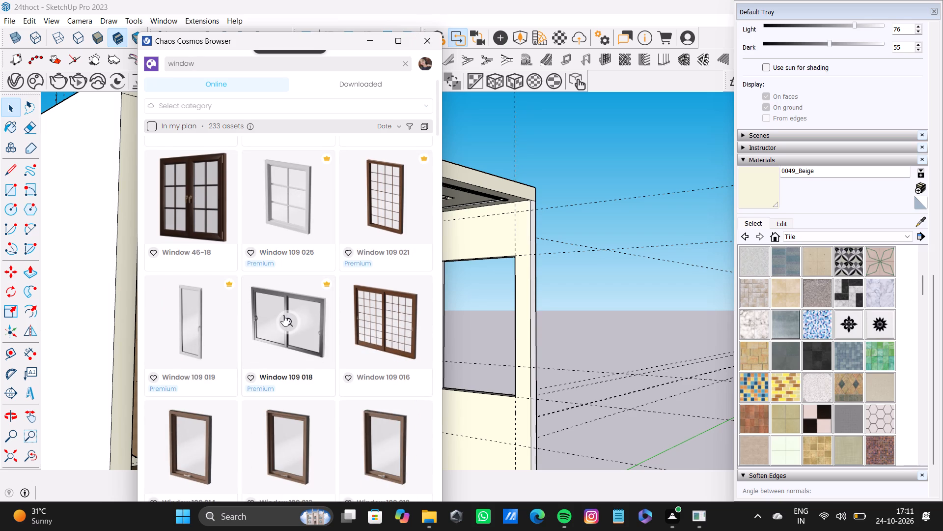
scroll(286, 315, down, 7)
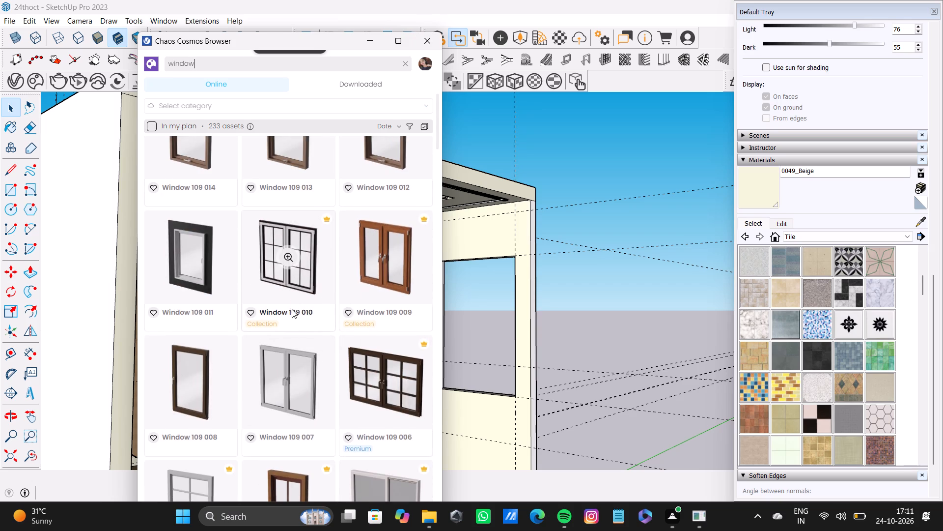
scroll(292, 309, down, 10)
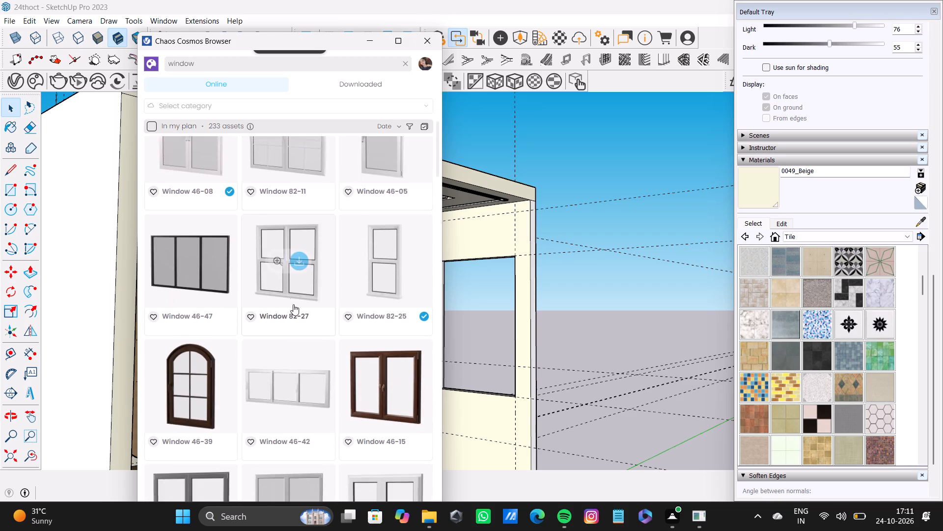
scroll(293, 304, down, 1)
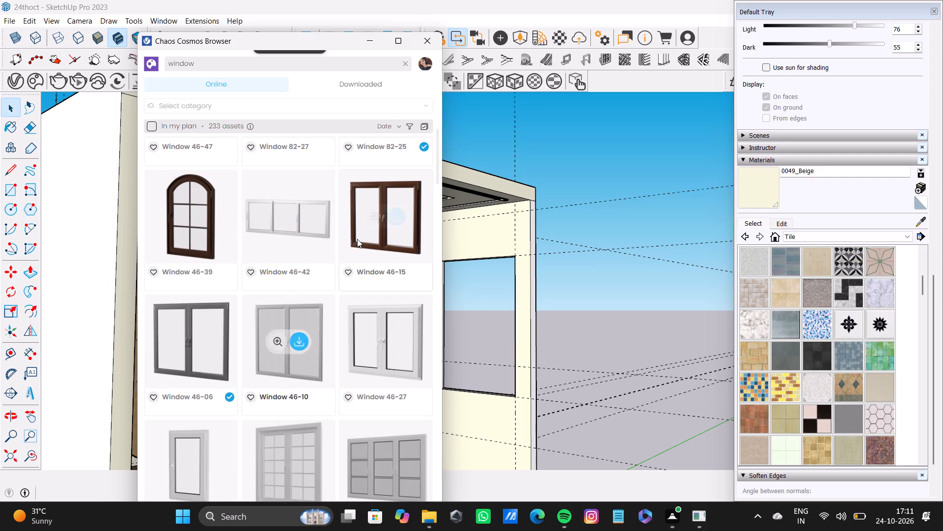
scroll(334, 327, down, 3)
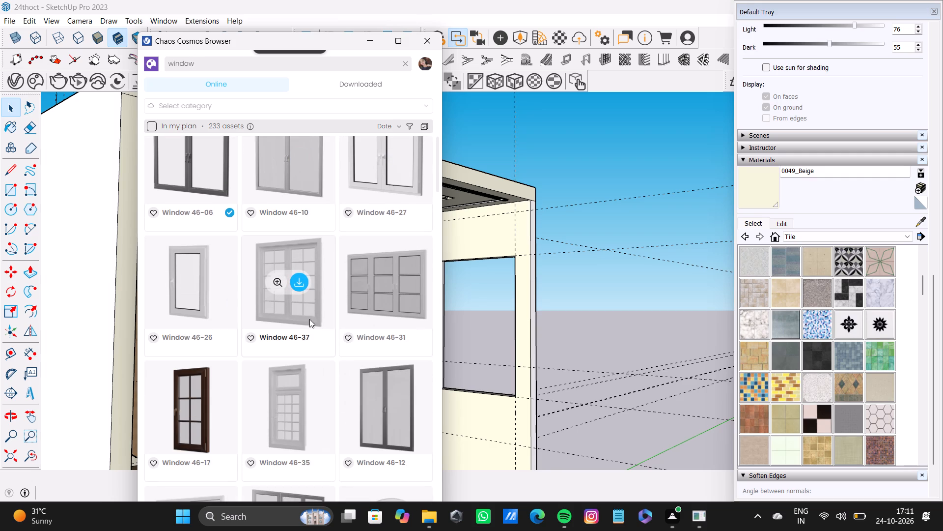
scroll(300, 323, down, 4)
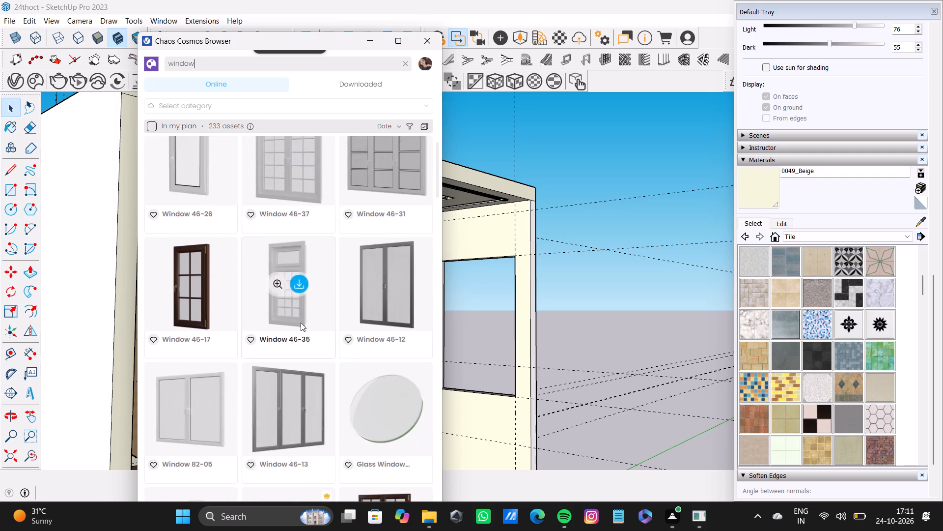
scroll(301, 323, down, 2)
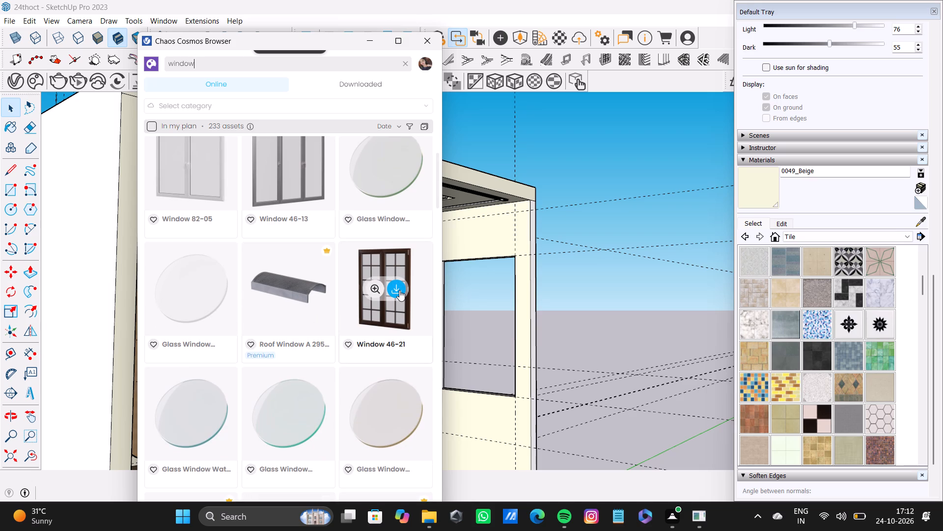
scroll(316, 346, down, 9)
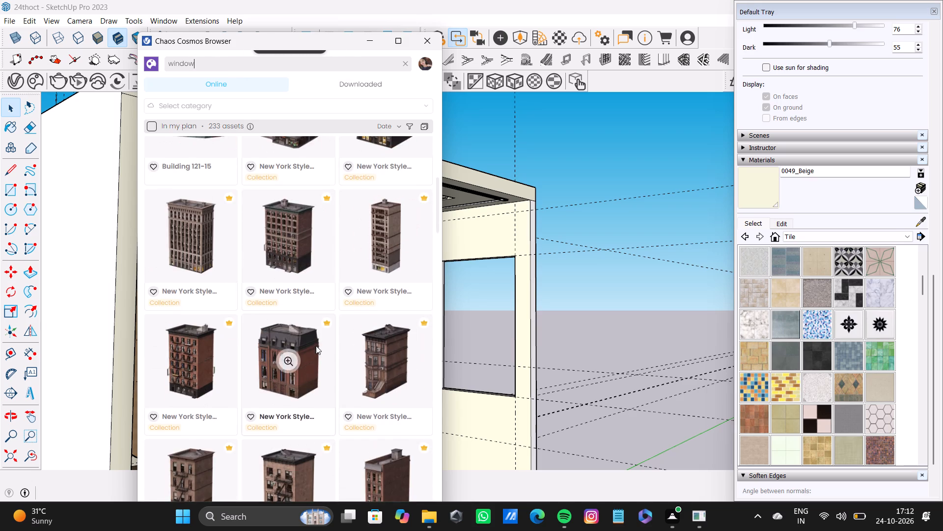
scroll(316, 346, down, 20)
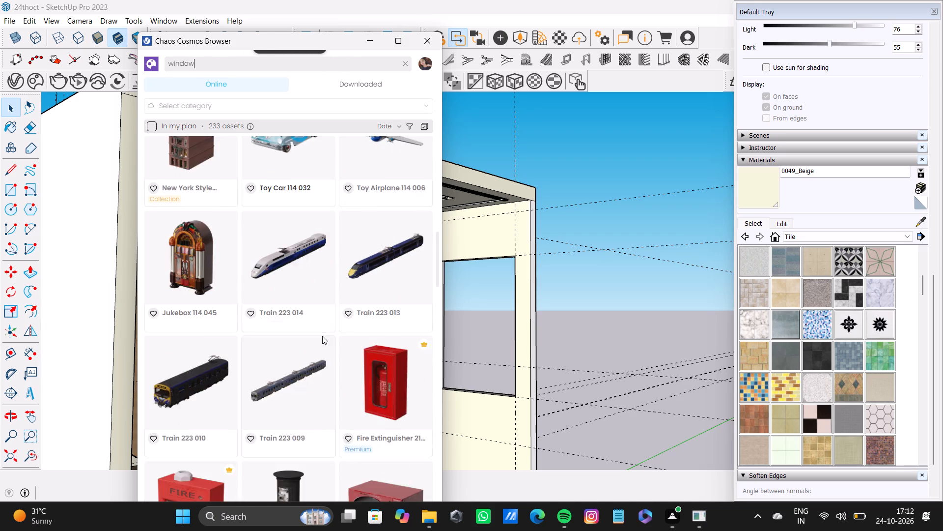
scroll(322, 336, down, 20)
scroll(322, 336, down, 5)
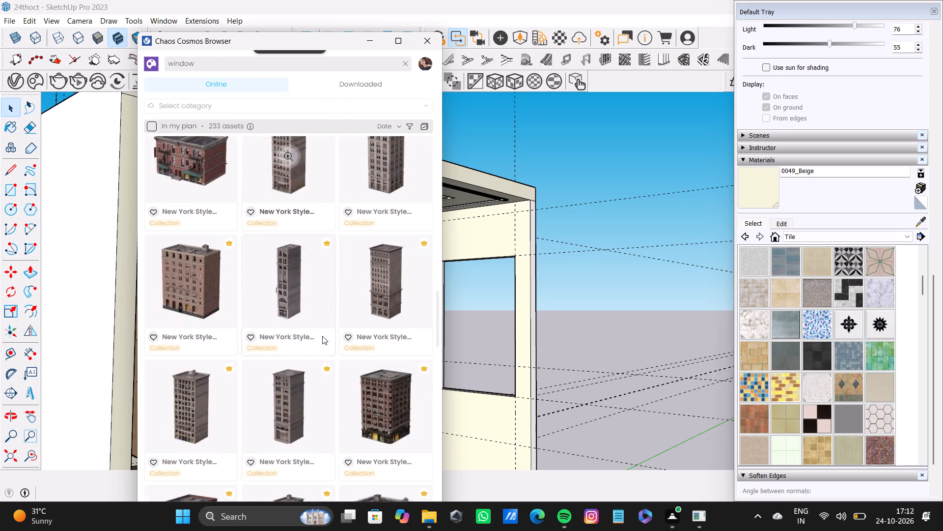
scroll(322, 336, down, 13)
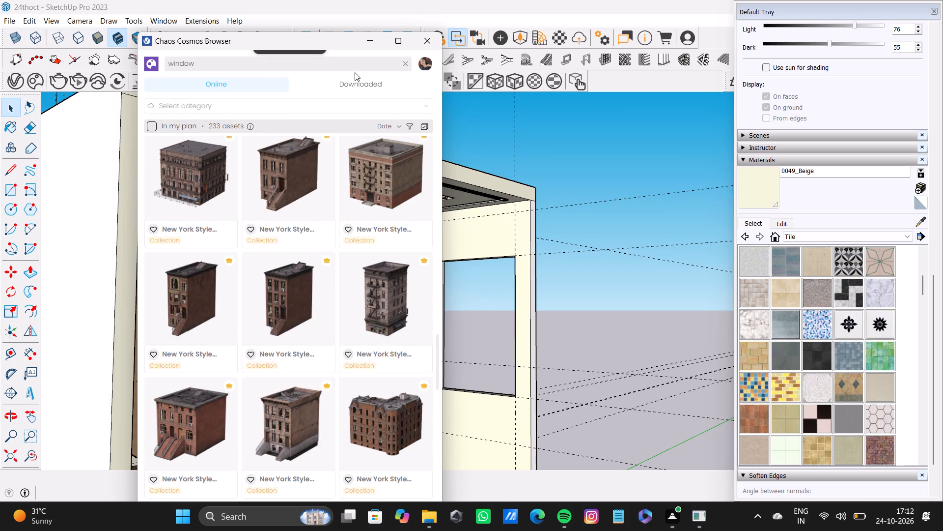
Close the Chaos Cosmos library and start importing a model file, opening the Downloads folder as the source.
click(428, 38)
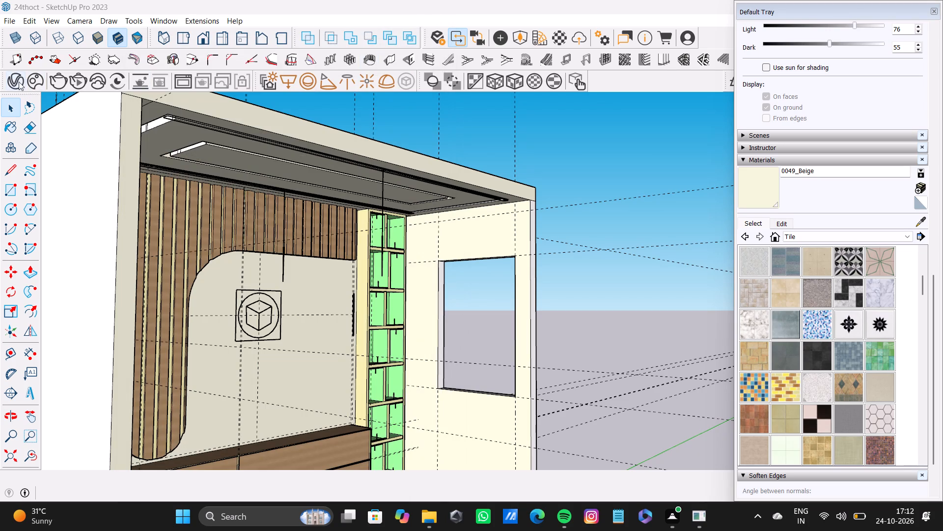
click(4, 21)
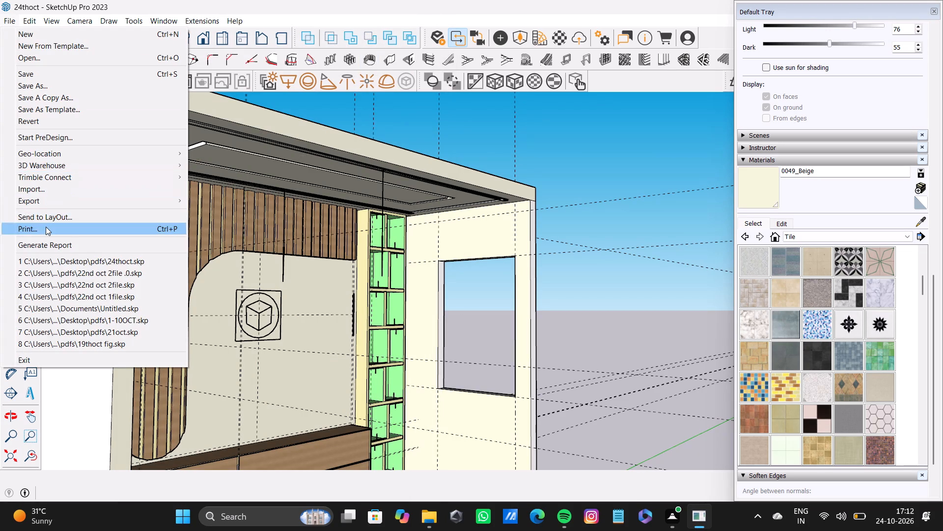
click(54, 187)
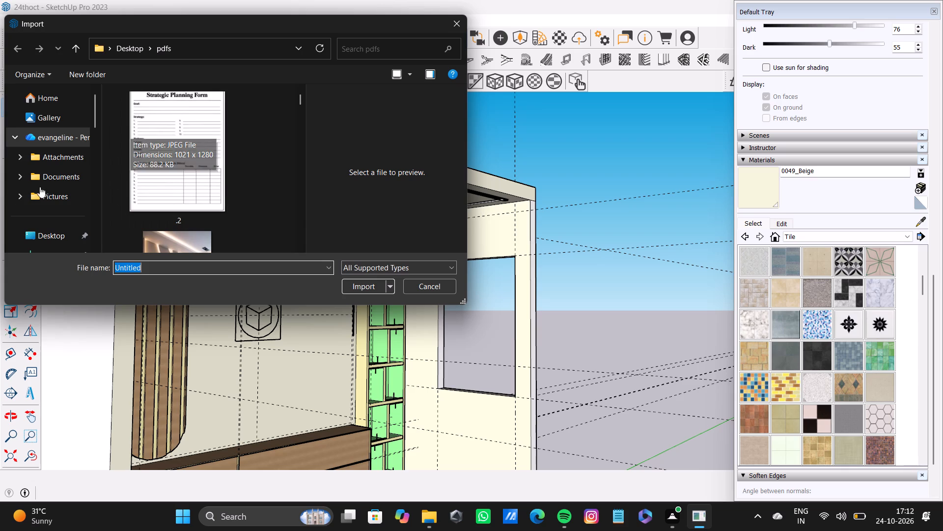
scroll(195, 159, down, 4)
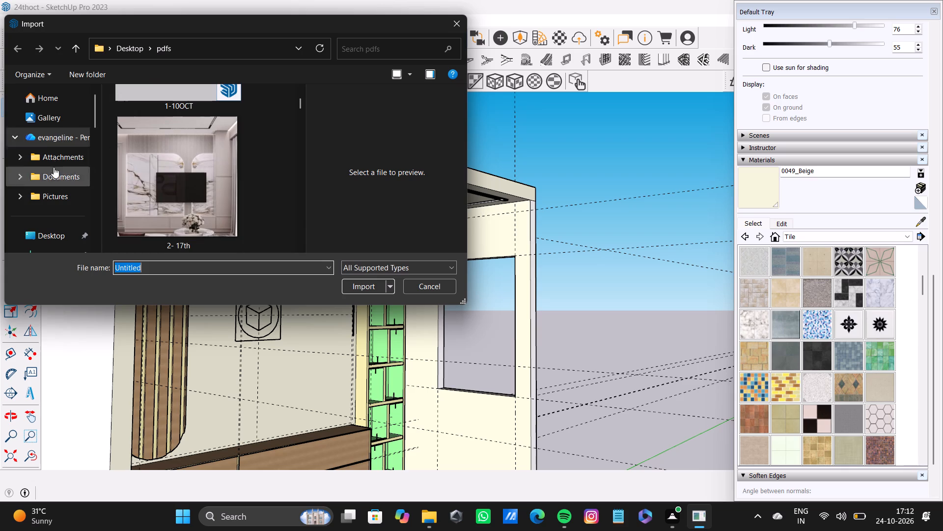
scroll(53, 168, down, 5)
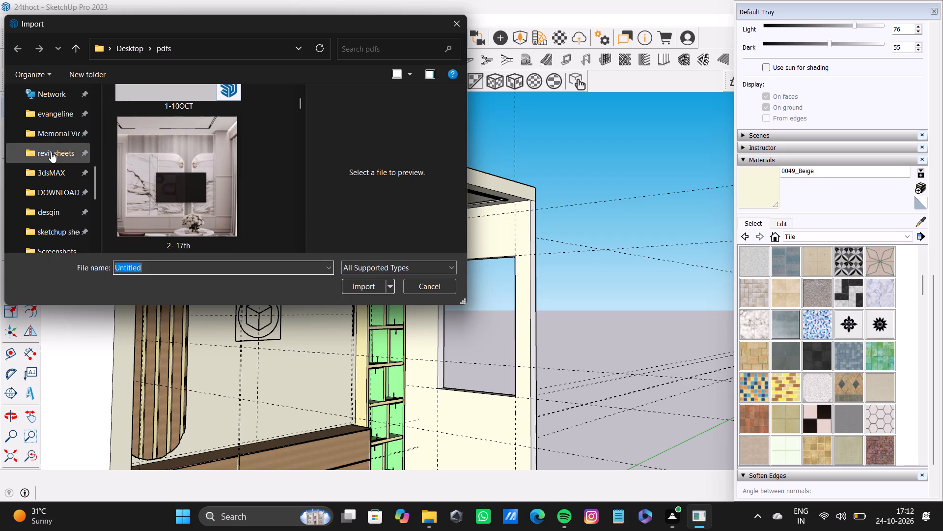
scroll(51, 152, up, 8)
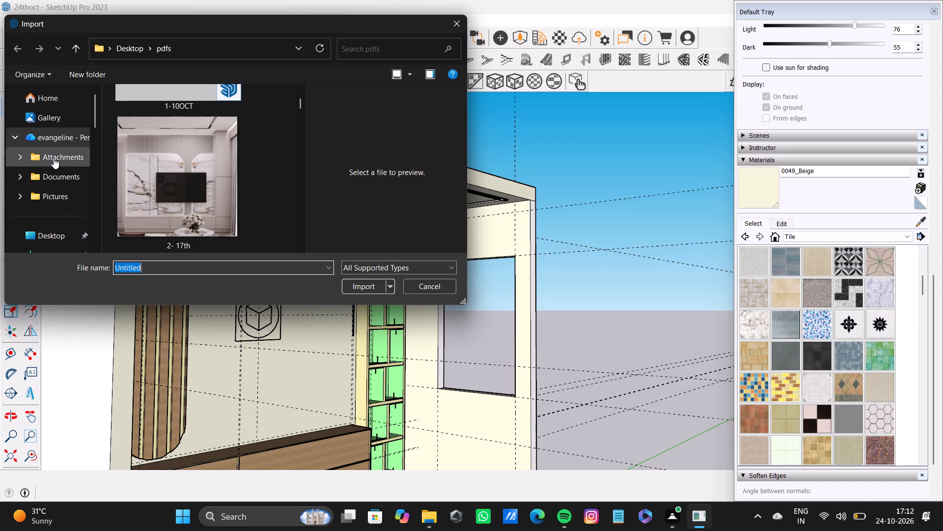
scroll(64, 195, down, 2)
click(69, 134)
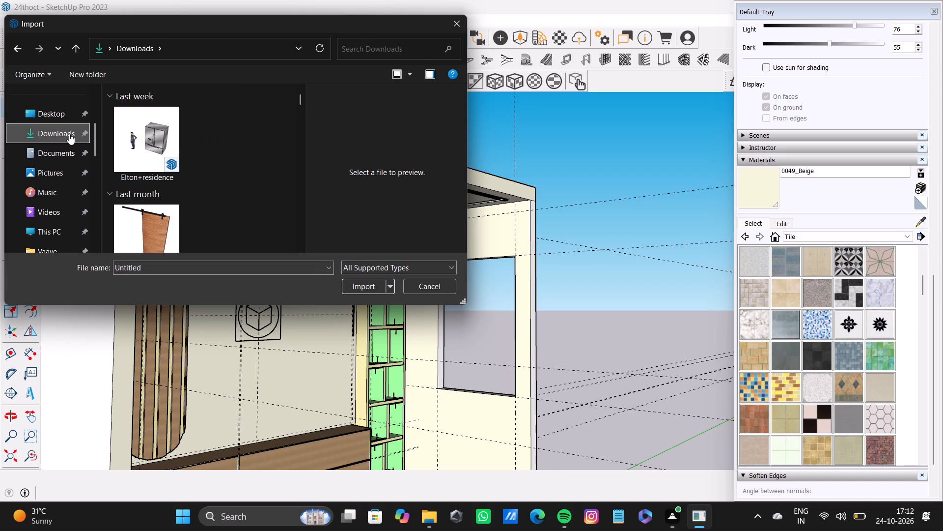
Look through the model files in the Downloads folder for a window that suits the wall opening.
scroll(177, 172, down, 3)
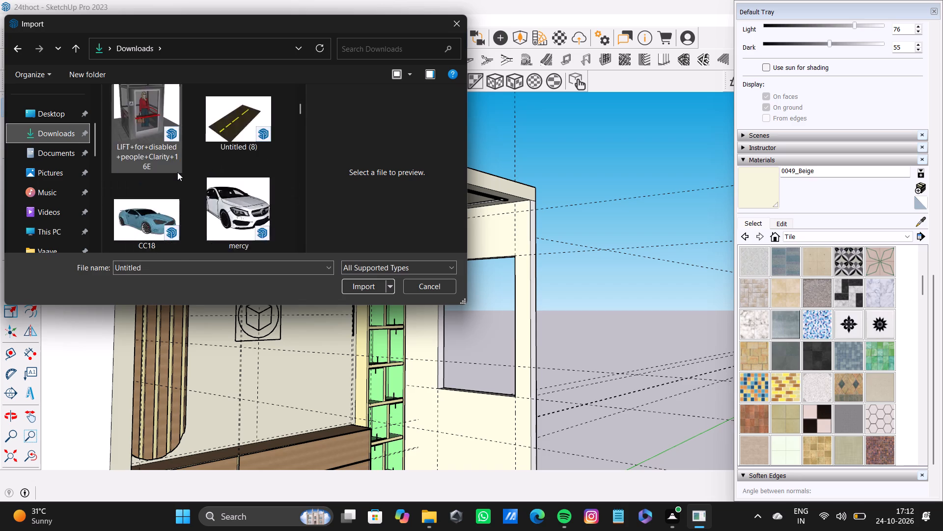
scroll(177, 172, down, 4)
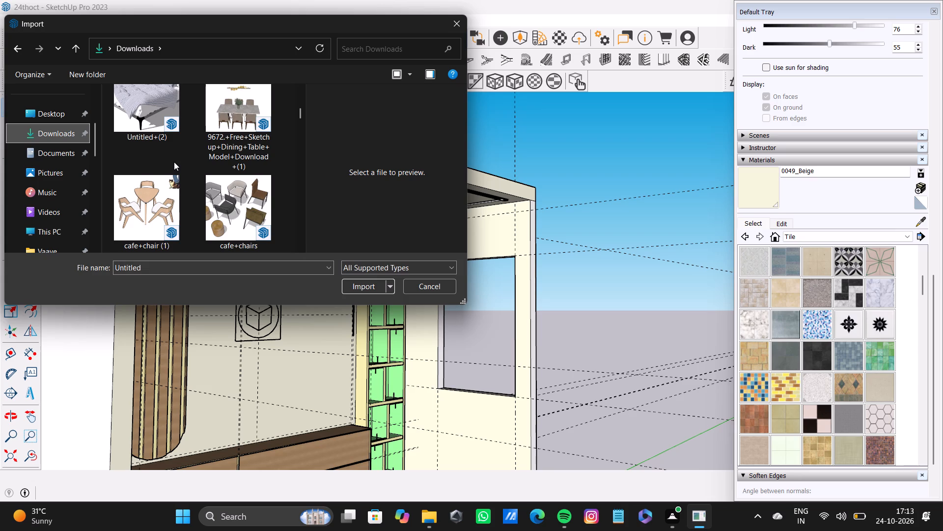
scroll(204, 137, down, 3)
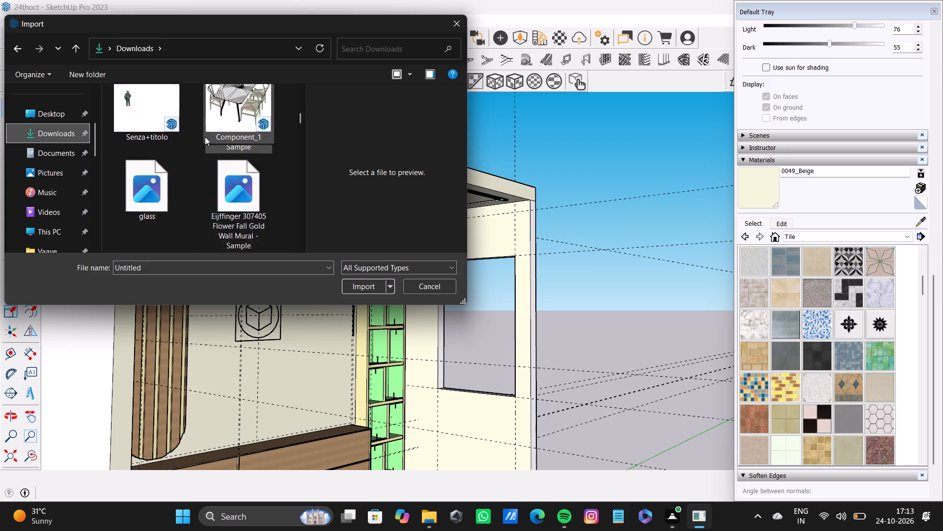
scroll(205, 137, down, 15)
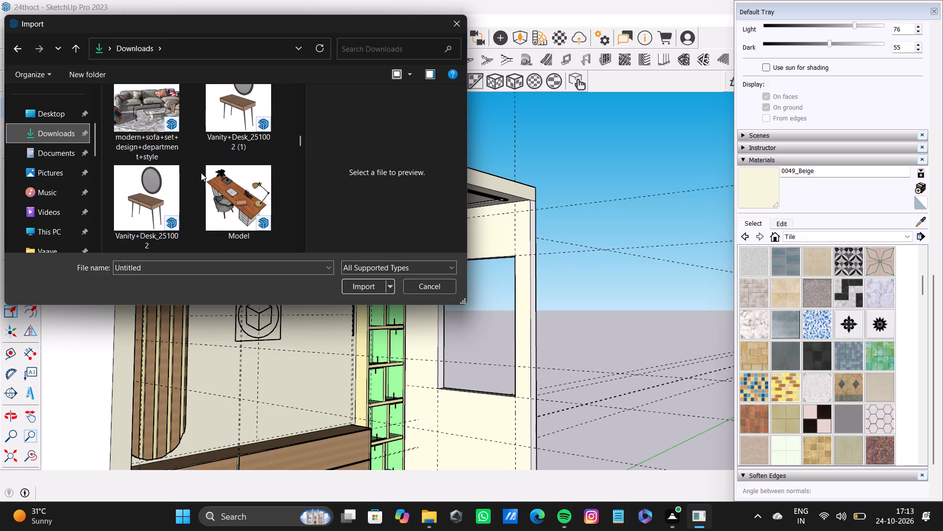
scroll(207, 170, up, 5)
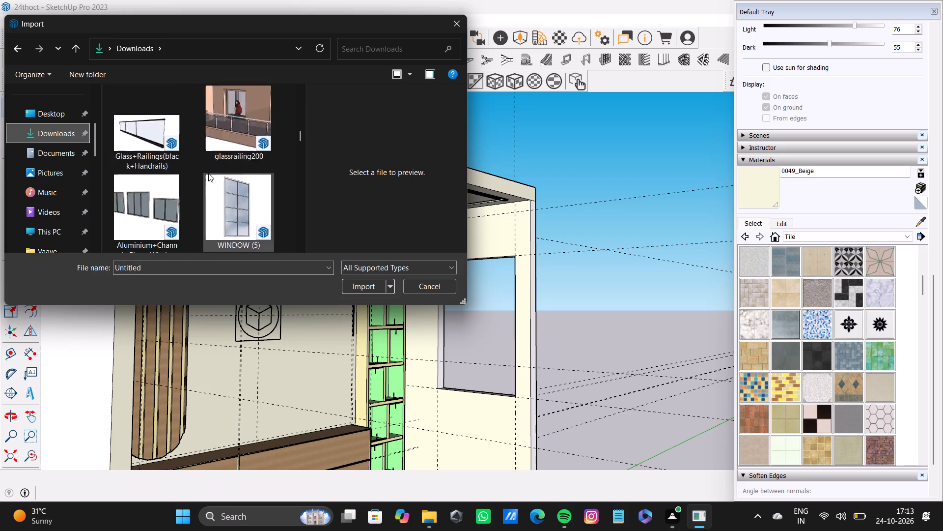
scroll(208, 173, up, 2)
scroll(210, 198, down, 10)
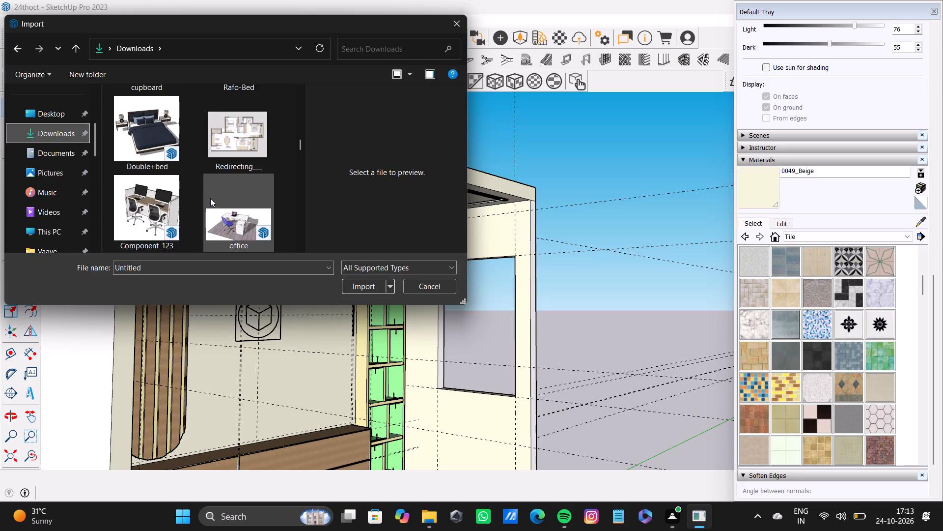
scroll(210, 198, down, 15)
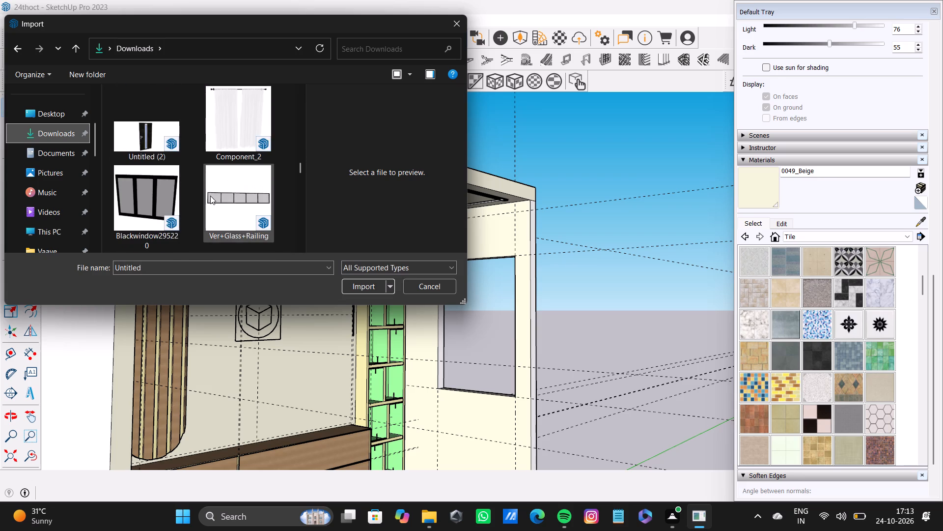
scroll(210, 196, down, 4)
scroll(212, 189, up, 2)
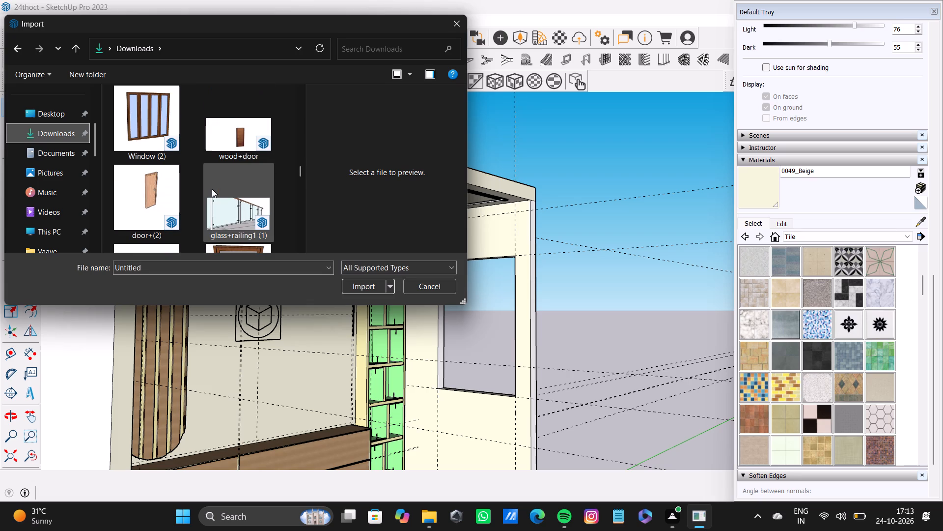
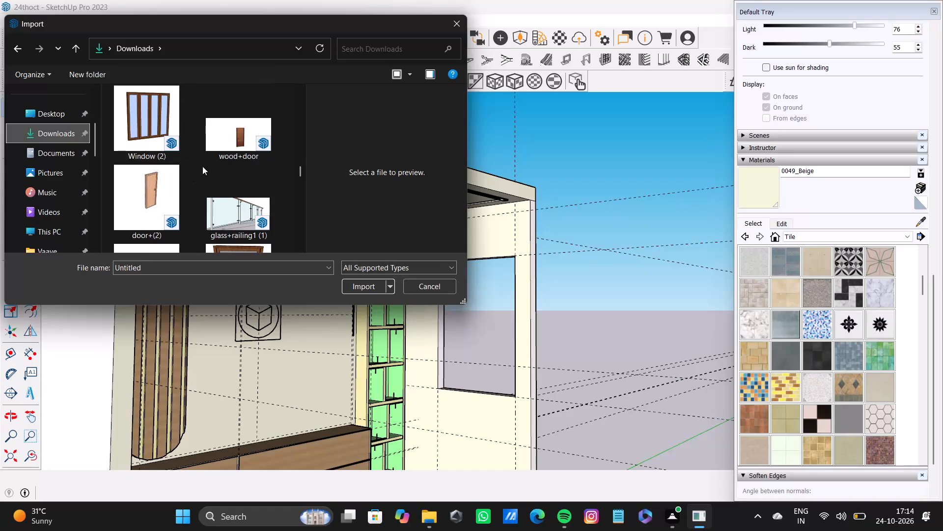
Import the FW4 four-panel window model from Downloads and place it on open ground beside the room with the window opening.
scroll(202, 166, down, 2)
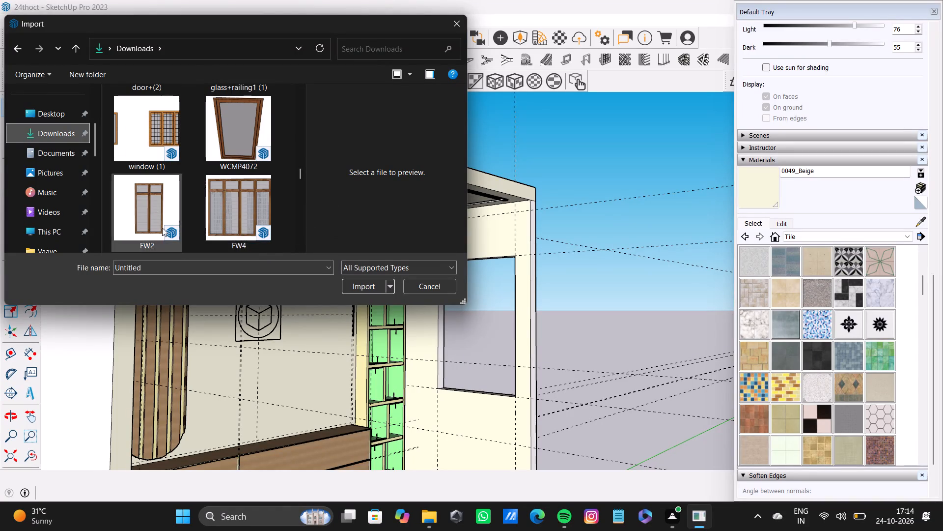
click(248, 224)
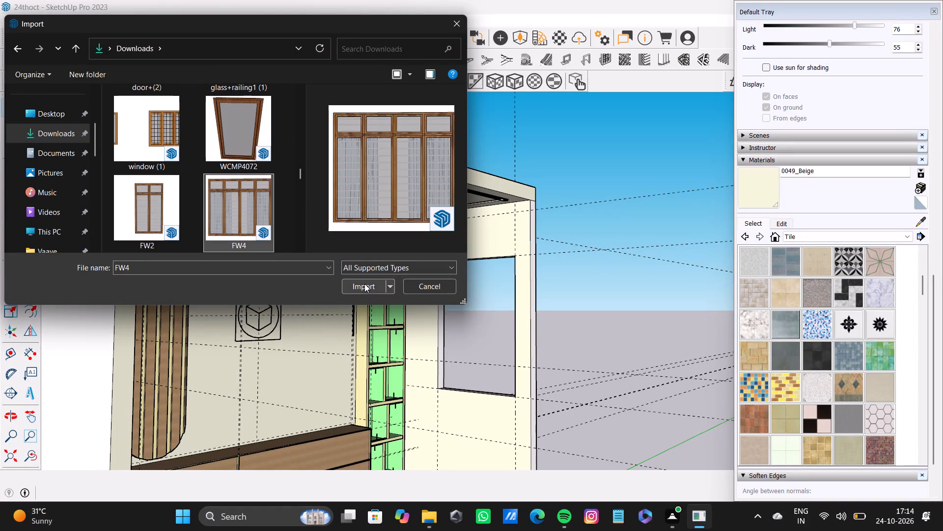
click(364, 284)
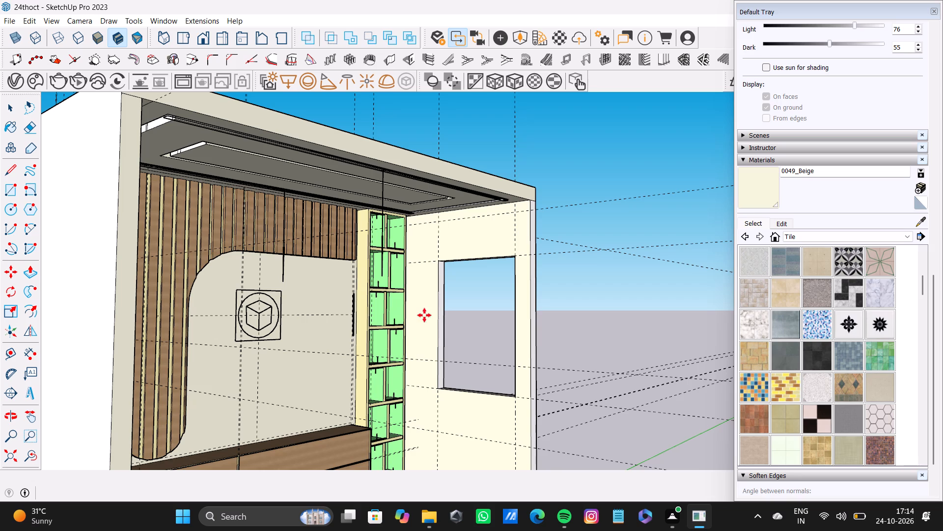
scroll(473, 276, down, 9)
scroll(512, 352, down, 7)
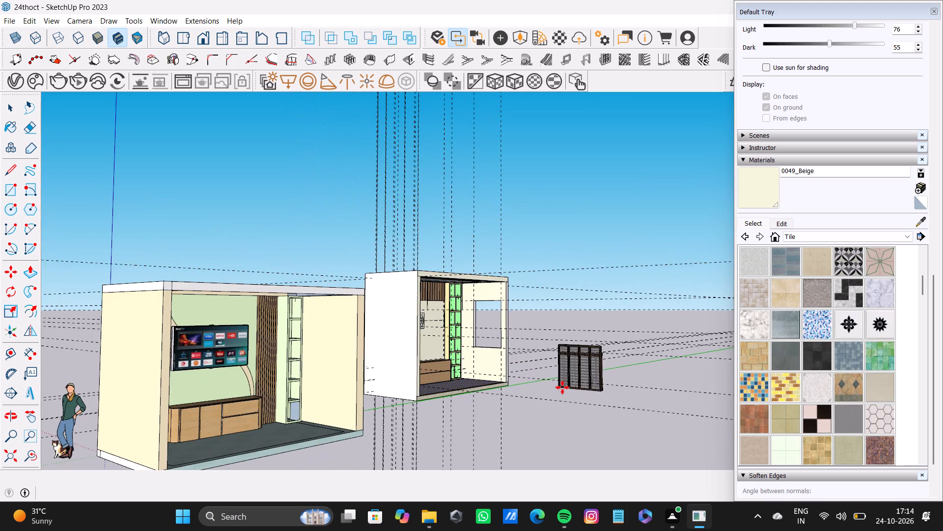
click(562, 387)
key(space)
Examine the imported four-panel window up close.
scroll(582, 375, up, 16)
shift+middle_drag(577, 342, 524, 268)
scroll(556, 300, up, 2)
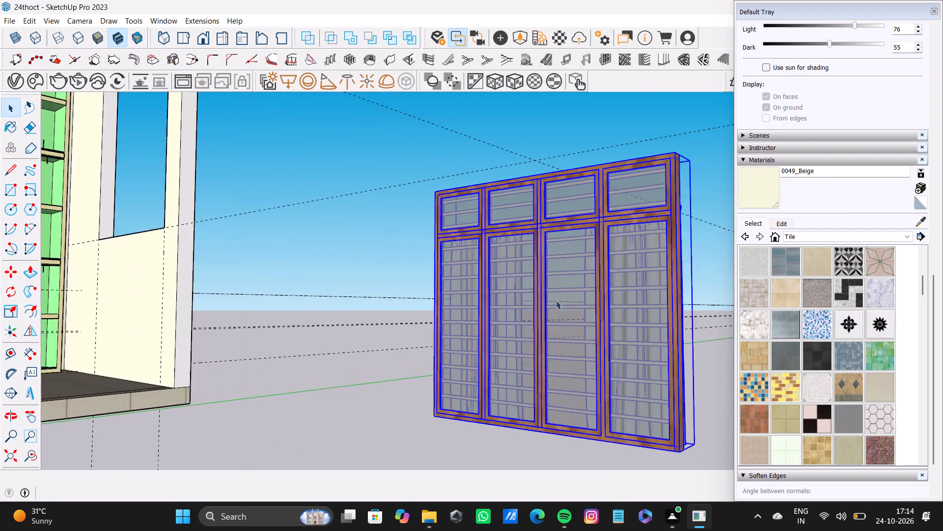
scroll(556, 300, up, 3)
middle_drag(561, 317, 600, 326)
drag(679, 520, 678, 515)
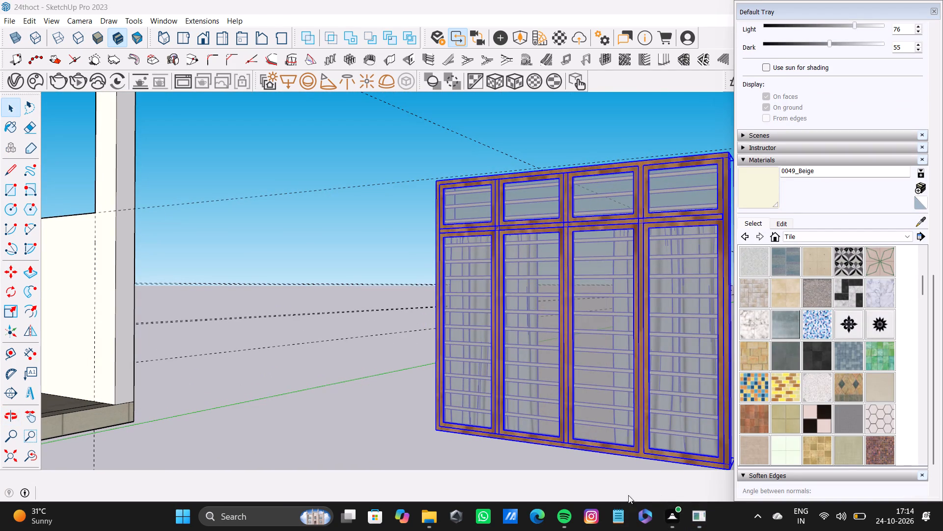
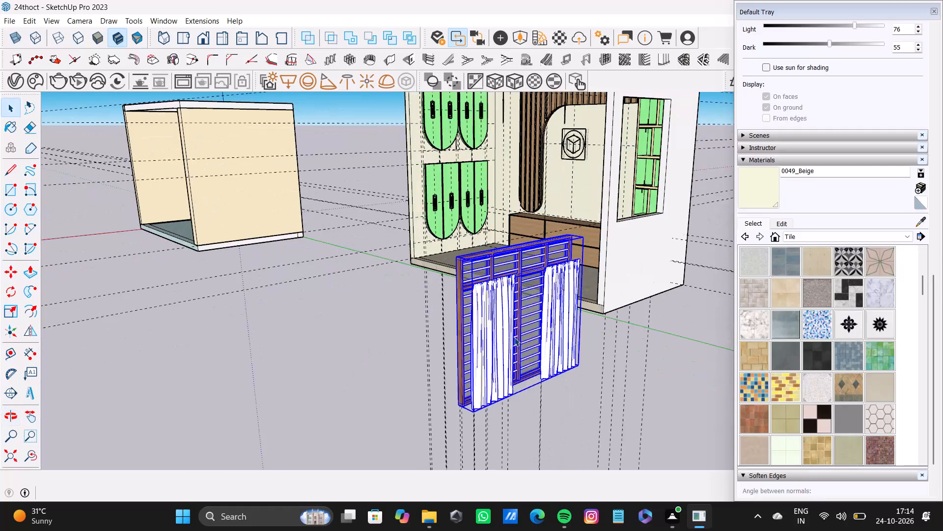
Rotate the window model half a turn about its top corner so its curtains face the room.
middle_drag(514, 337, 400, 340)
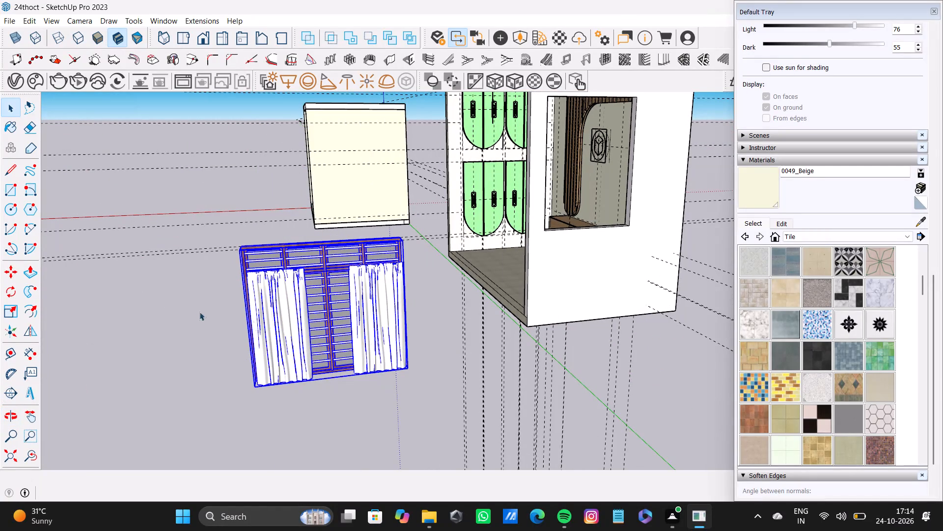
key(q)
scroll(243, 227, up, 7)
scroll(261, 326, down, 3)
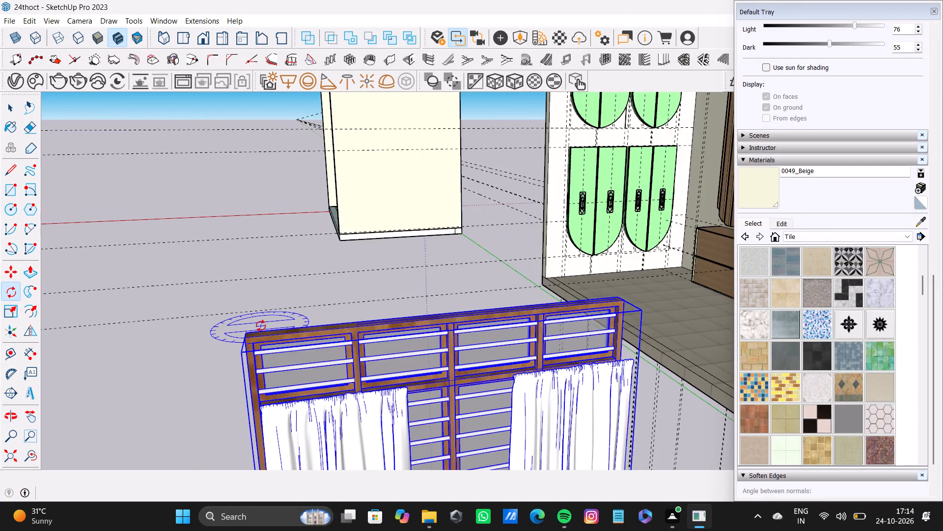
middle_drag(294, 338, 253, 370)
key(Up)
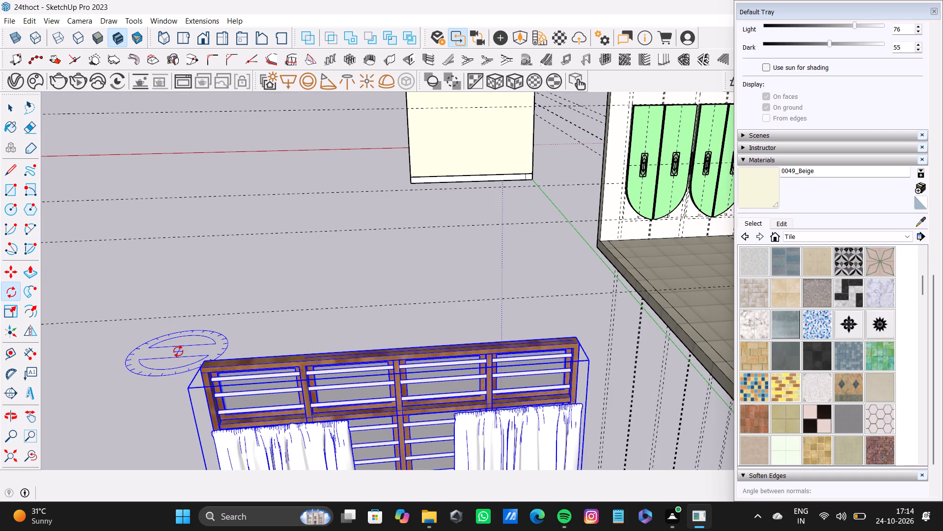
drag(201, 363, 210, 357)
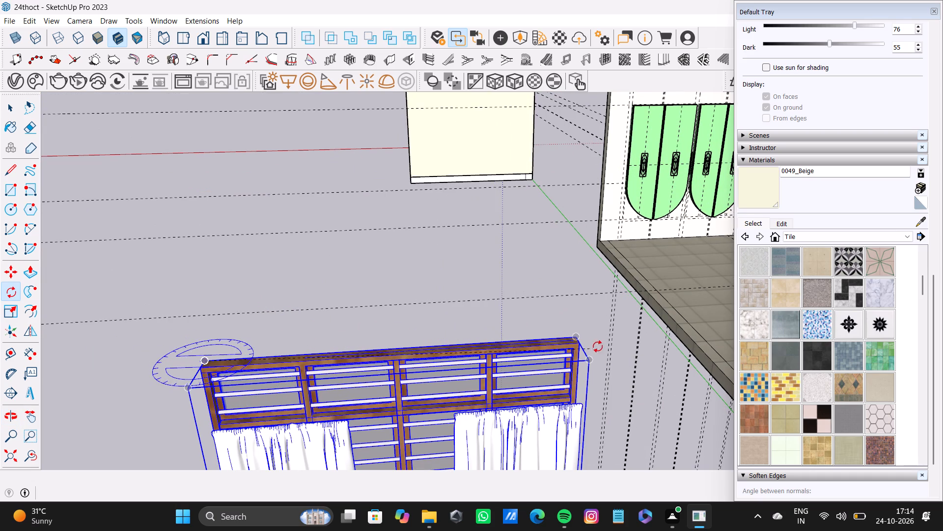
click(576, 339)
scroll(339, 409, down, 8)
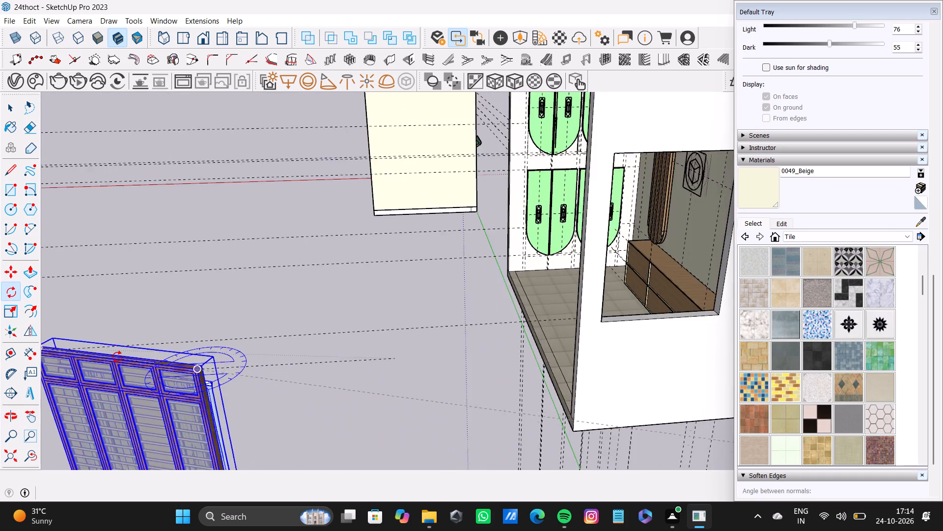
scroll(117, 357, down, 3)
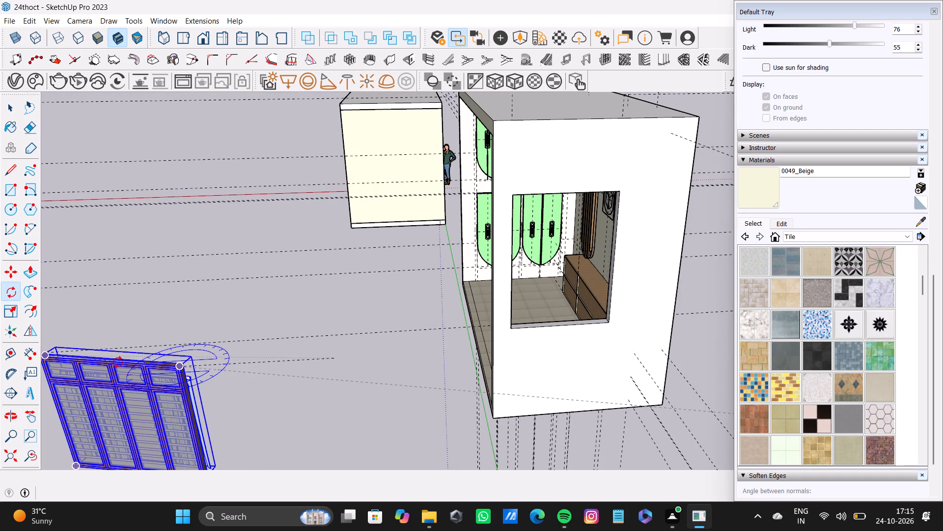
click(114, 371)
key(space)
Move the window model by its top corner from the open ground to the window opening in the room's side wall.
scroll(155, 365, down, 4)
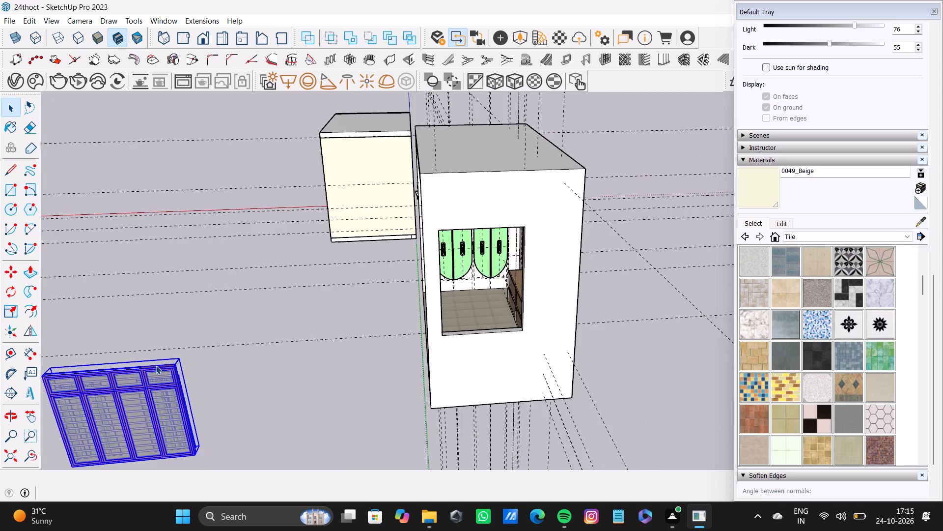
scroll(156, 365, down, 1)
middle_drag(156, 365, 581, 302)
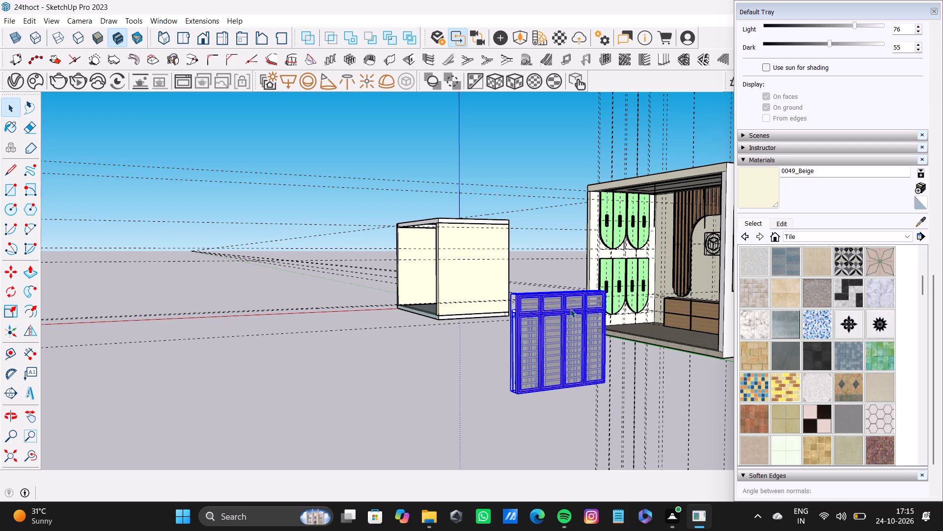
scroll(530, 303, down, 7)
scroll(534, 327, down, 20)
scroll(534, 327, down, 4)
middle_drag(505, 329, 804, 354)
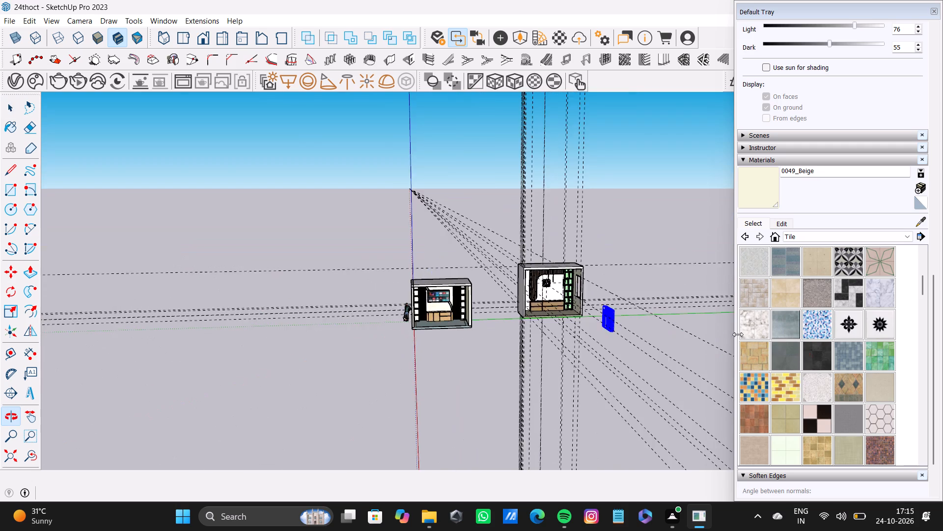
scroll(672, 315, up, 12)
middle_drag(549, 309, 535, 363)
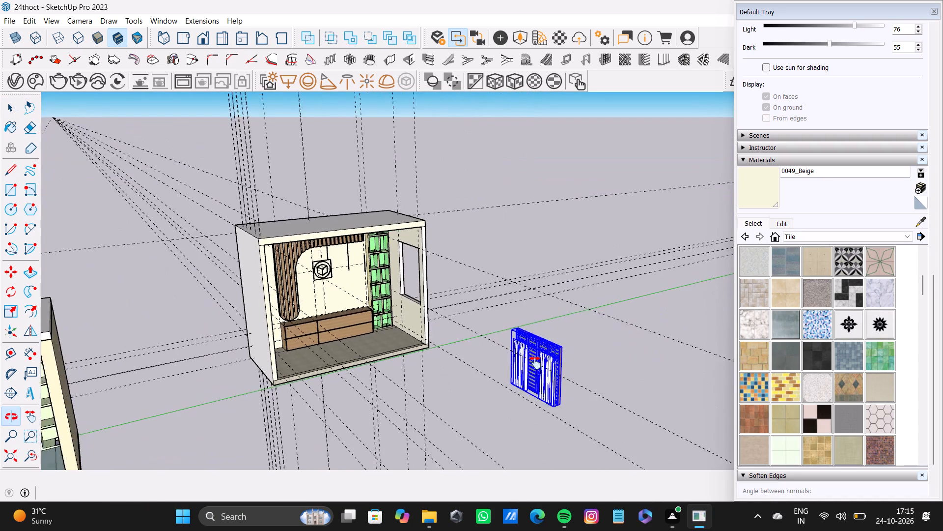
middle_drag(535, 363, 543, 306)
scroll(544, 309, up, 8)
middle_drag(539, 321, 581, 321)
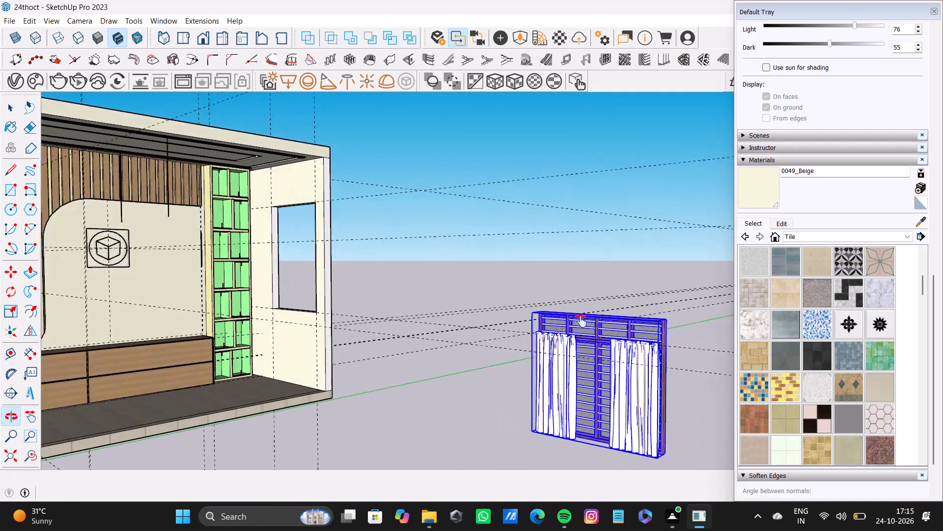
middle_drag(581, 321, 515, 321)
key(m)
scroll(579, 336, up, 3)
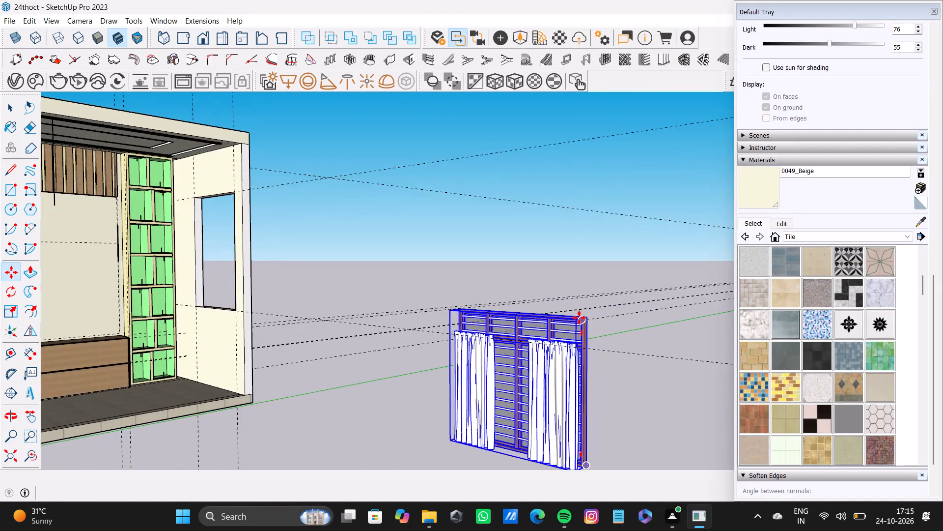
scroll(579, 318, up, 3)
click(583, 318)
scroll(311, 257, down, 5)
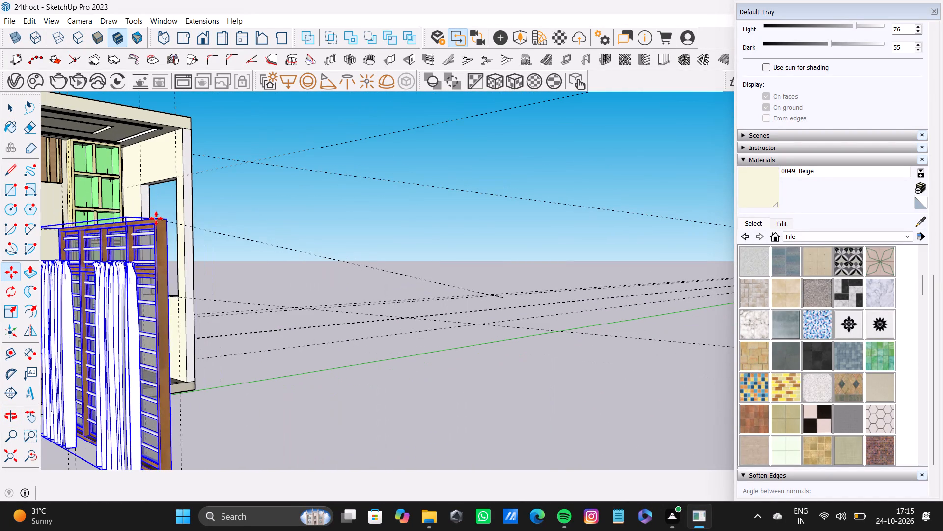
shift+middle_drag(156, 219, 374, 320)
scroll(250, 264, up, 16)
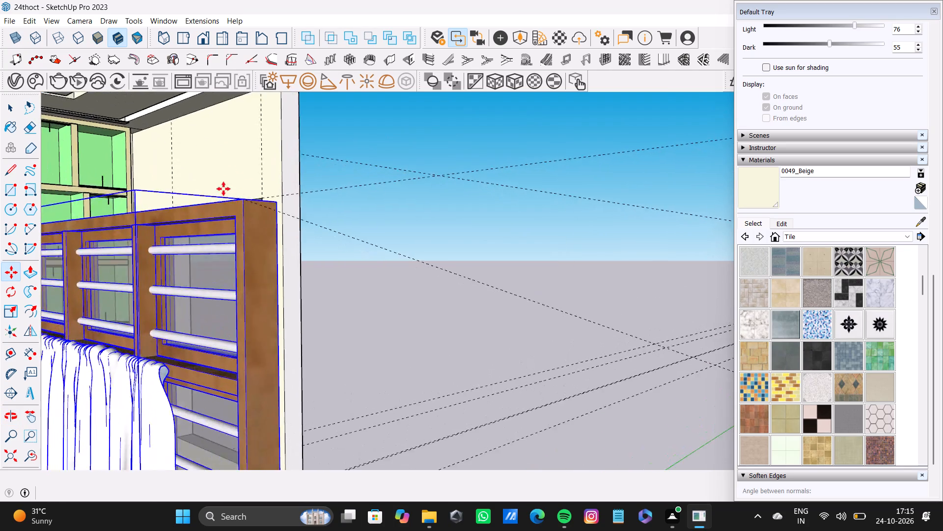
scroll(223, 189, up, 12)
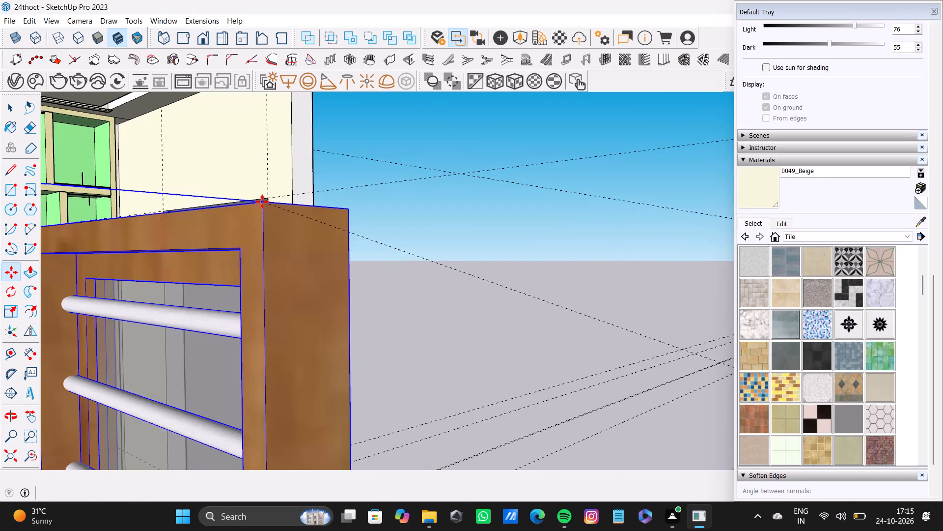
click(258, 196)
Move the window again to align its frame's top corner with the opening's top corner nearest the room's open front.
scroll(250, 219, down, 5)
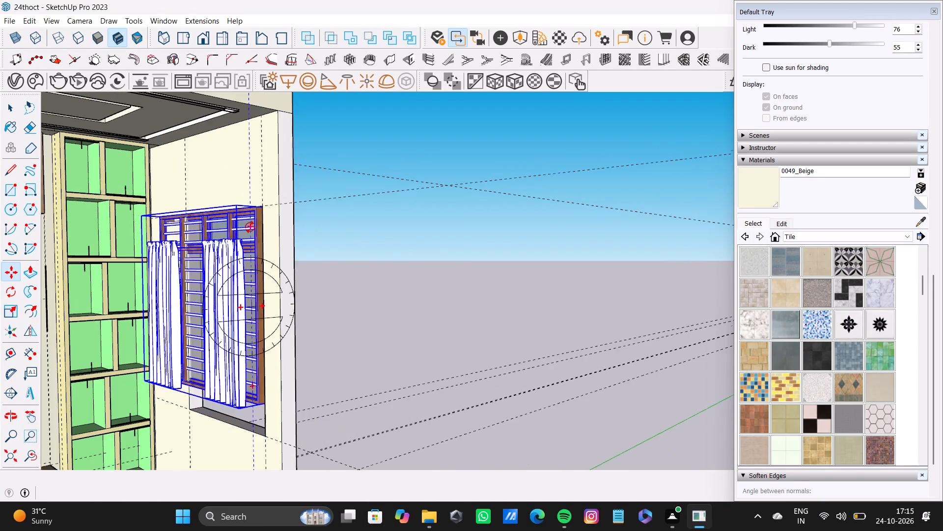
middle_drag(250, 227, 305, 287)
scroll(325, 277, up, 7)
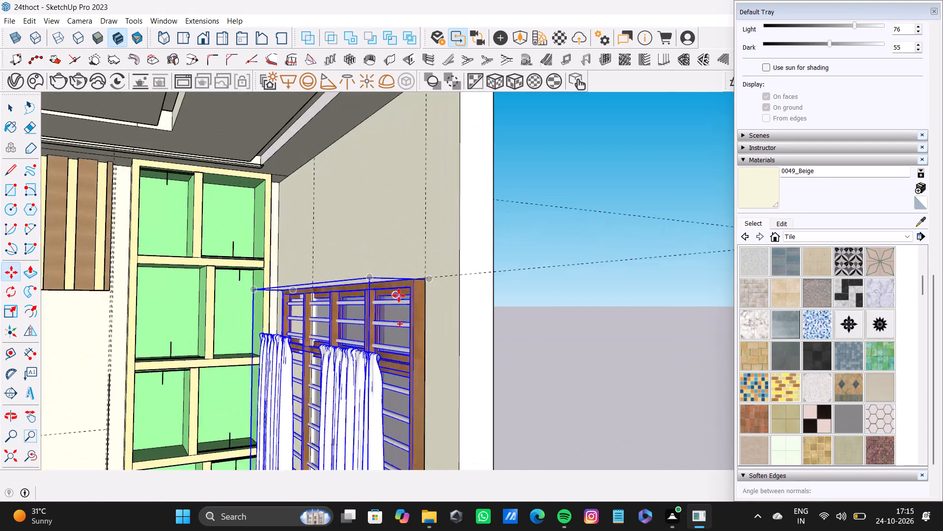
middle_drag(399, 295, 474, 333)
scroll(399, 295, up, 1)
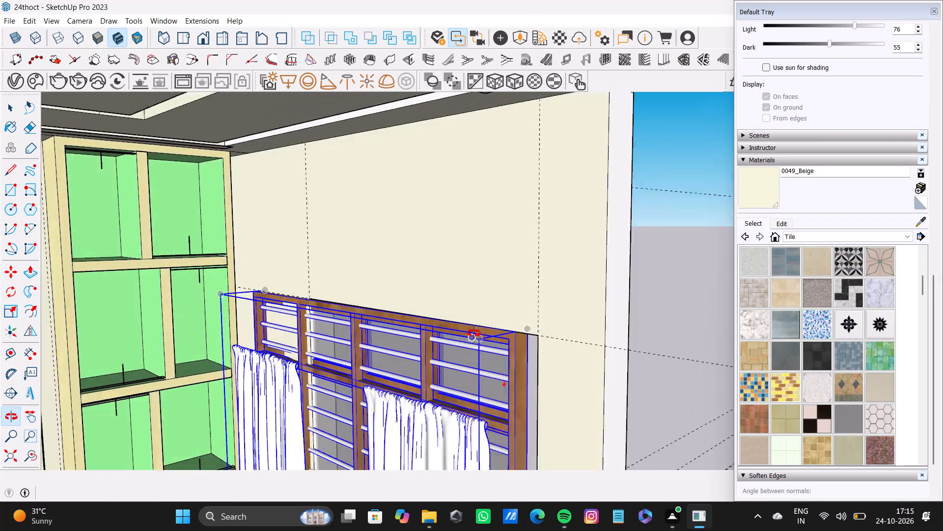
middle_drag(474, 333, 474, 334)
scroll(557, 355, up, 6)
middle_drag(535, 343, 519, 278)
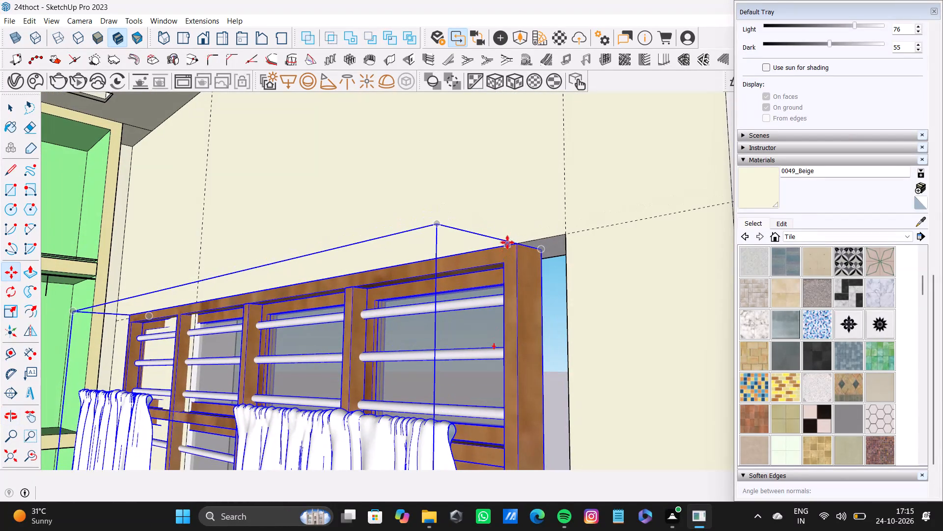
drag(514, 246, 519, 246)
drag(565, 239, 560, 241)
scroll(467, 293, down, 2)
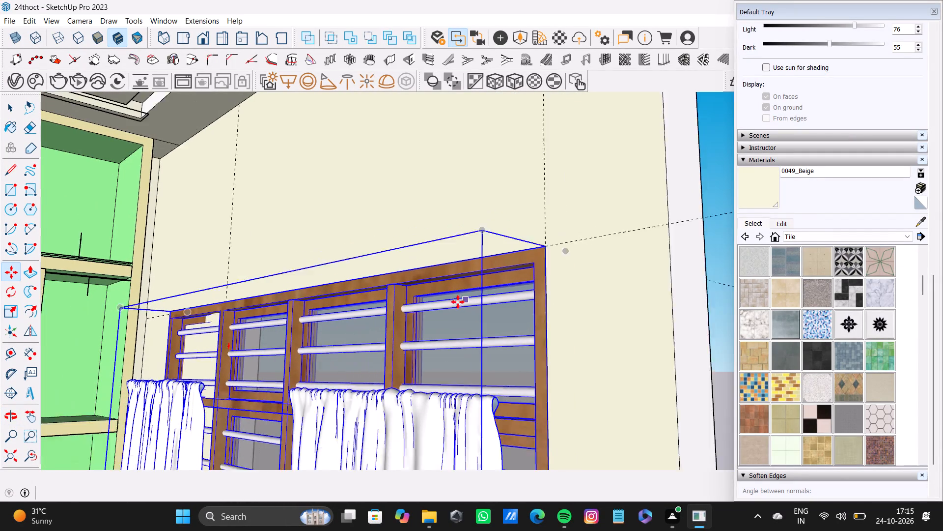
scroll(458, 302, down, 6)
shift+middle_drag(448, 318, 412, 263)
scroll(423, 301, up, 3)
key(space)
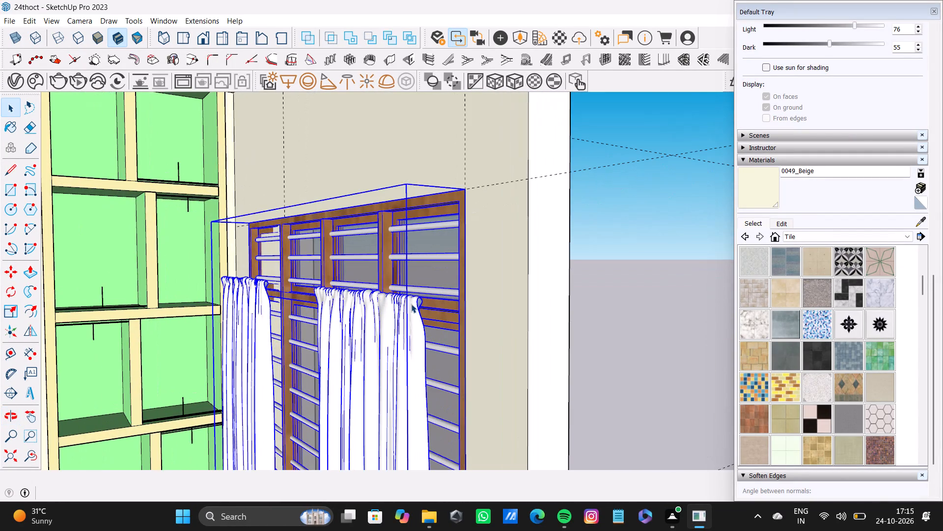
click(411, 304)
scroll(411, 304, down, 11)
click(497, 200)
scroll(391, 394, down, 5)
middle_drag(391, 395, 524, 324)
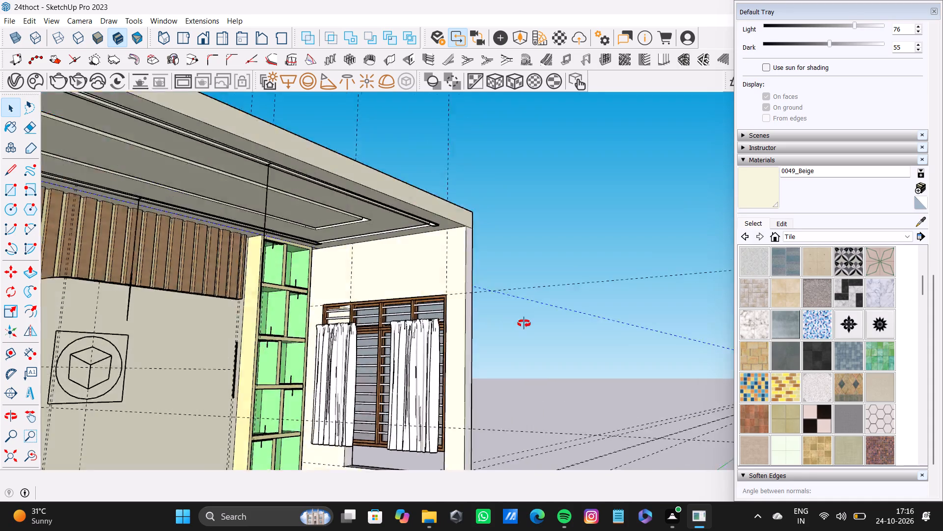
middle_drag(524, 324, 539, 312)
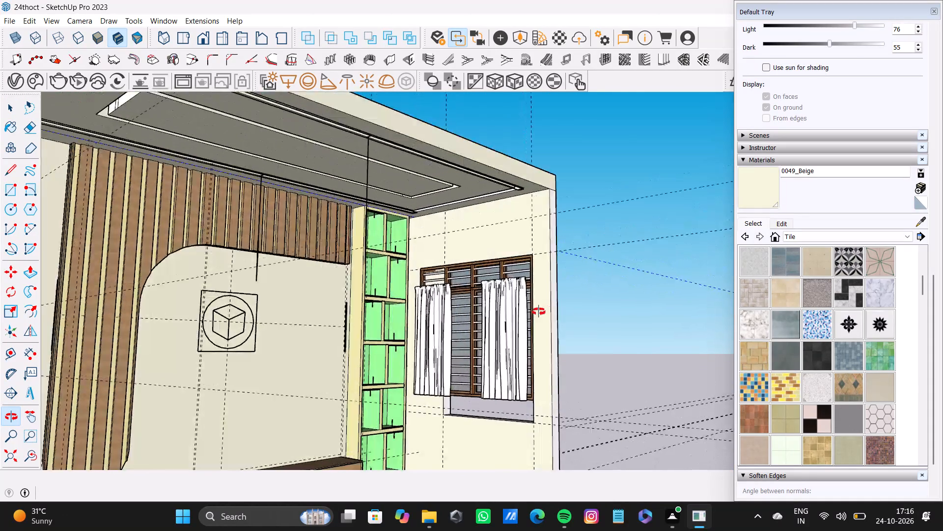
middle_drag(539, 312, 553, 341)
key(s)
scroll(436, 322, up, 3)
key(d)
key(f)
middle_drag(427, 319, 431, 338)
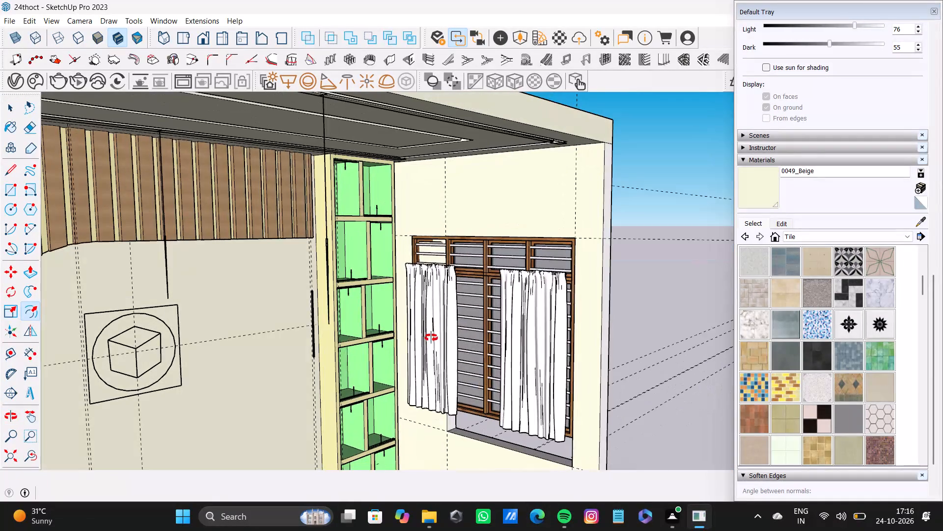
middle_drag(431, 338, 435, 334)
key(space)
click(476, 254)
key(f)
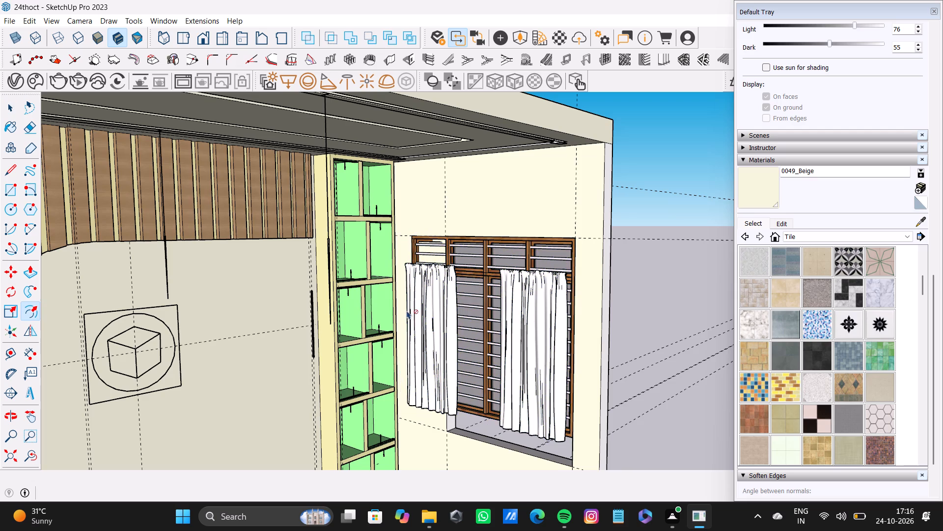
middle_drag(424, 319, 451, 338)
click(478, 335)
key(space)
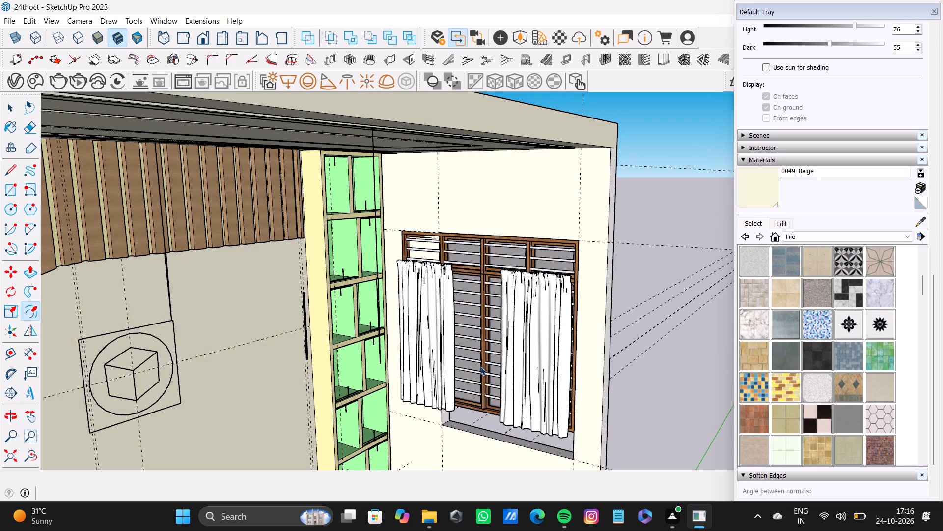
Scale the window model narrower and taller so that it fills the wall opening's width and height.
click(482, 365)
key(s)
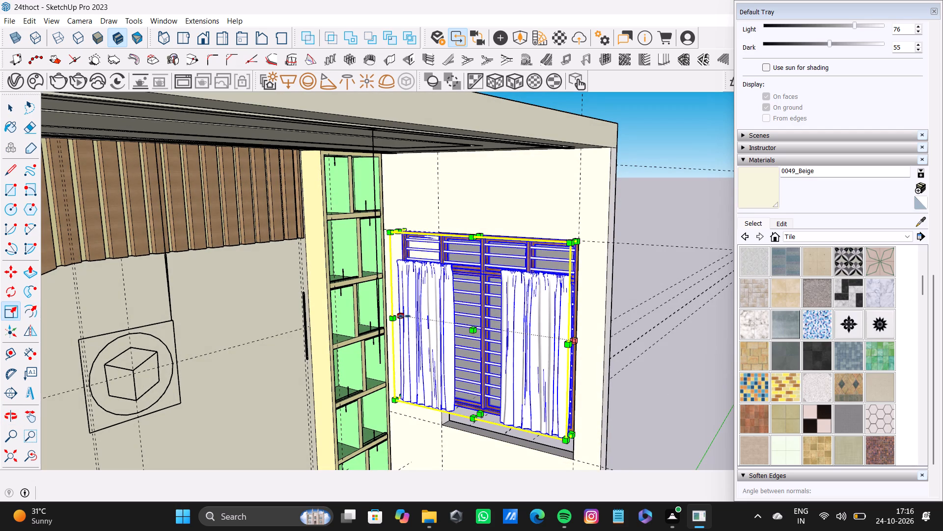
drag(404, 316, 434, 318)
drag(499, 420, 505, 437)
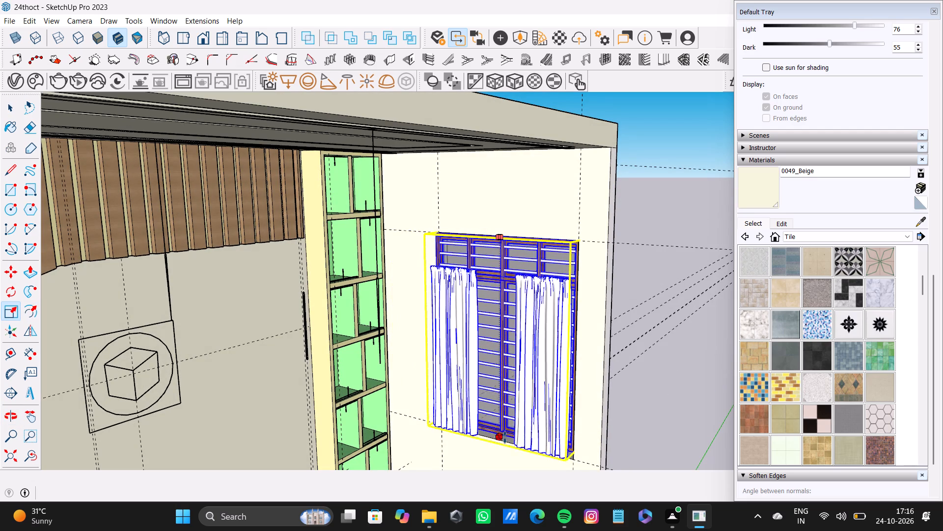
drag(505, 437, 505, 442)
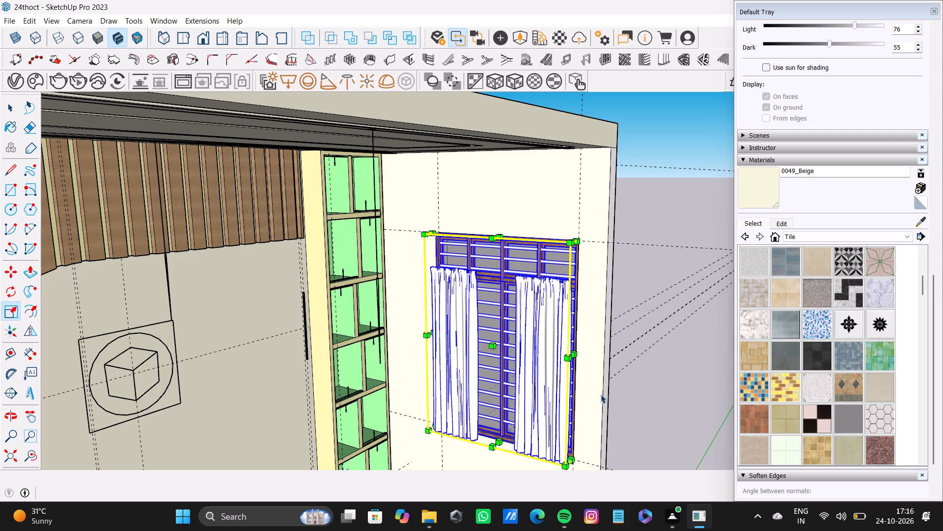
key(space)
click(640, 266)
Open the window model for editing and move the curtain nearest the room's open front up to the frame's top edge.
middle_drag(598, 303, 219, 224)
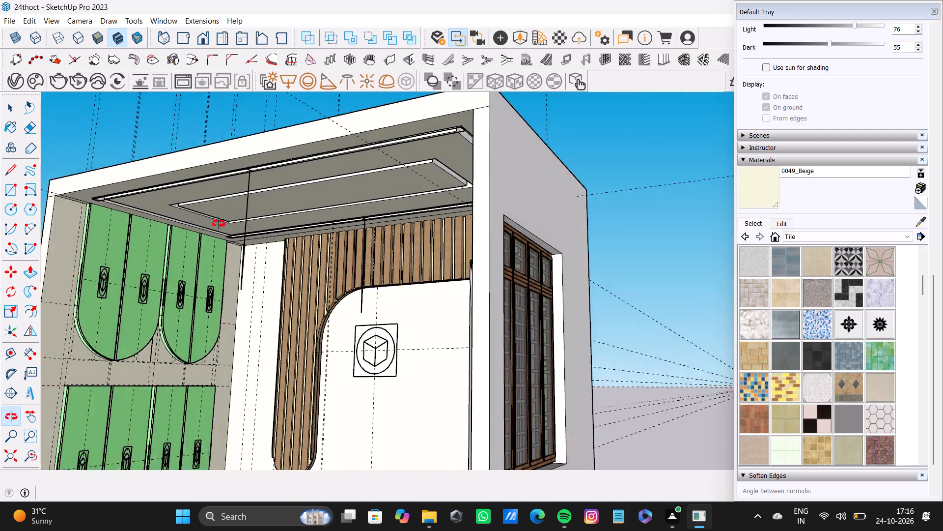
middle_drag(219, 224, 553, 340)
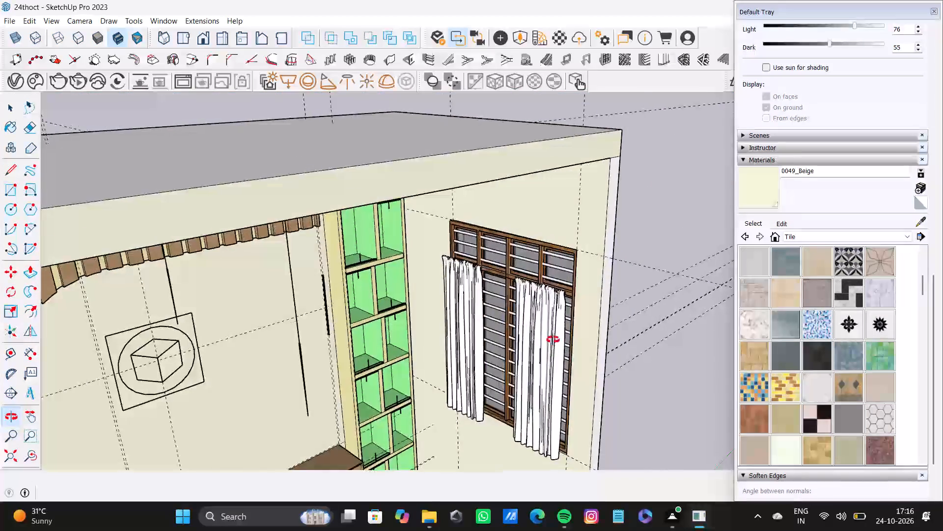
middle_drag(553, 340, 554, 336)
scroll(551, 309, up, 8)
middle_drag(546, 293, 410, 256)
click(388, 214)
double_click(388, 216)
click(388, 223)
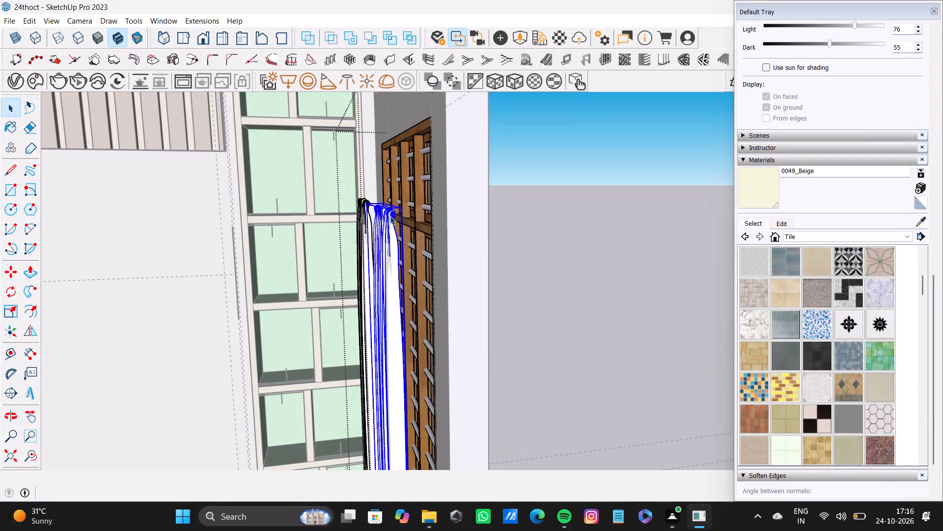
scroll(390, 219, down, 4)
middle_drag(390, 228, 474, 254)
scroll(544, 259, up, 3)
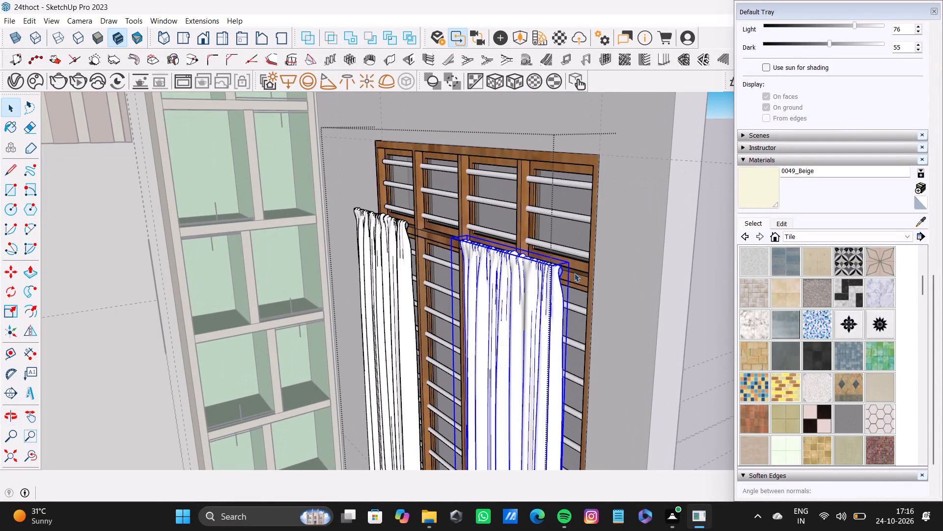
key(m)
click(554, 266)
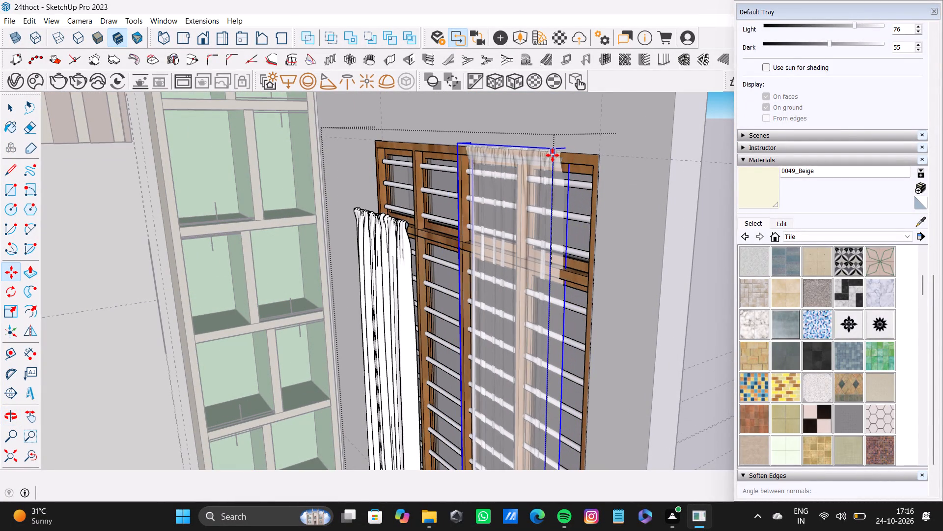
click(552, 155)
Move the same curtain sideways by its top corner to the frame's top corner nearest the room's open front.
middle_drag(564, 189, 519, 205)
scroll(474, 178, up, 2)
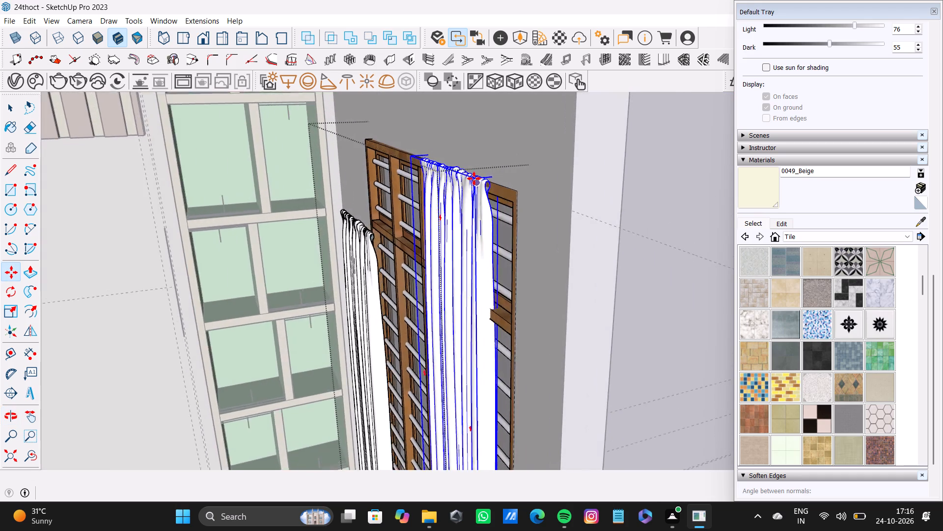
scroll(474, 178, up, 7)
click(500, 183)
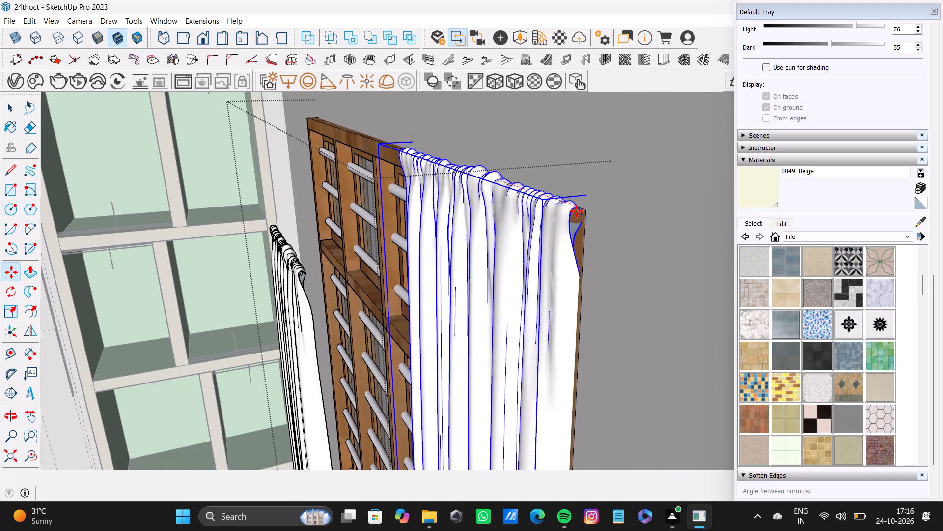
click(585, 212)
Move the shelf-side curtain by its top back corner to the wooden frame's top corner beside the shelving.
middle_drag(542, 232, 718, 232)
scroll(469, 246, down, 6)
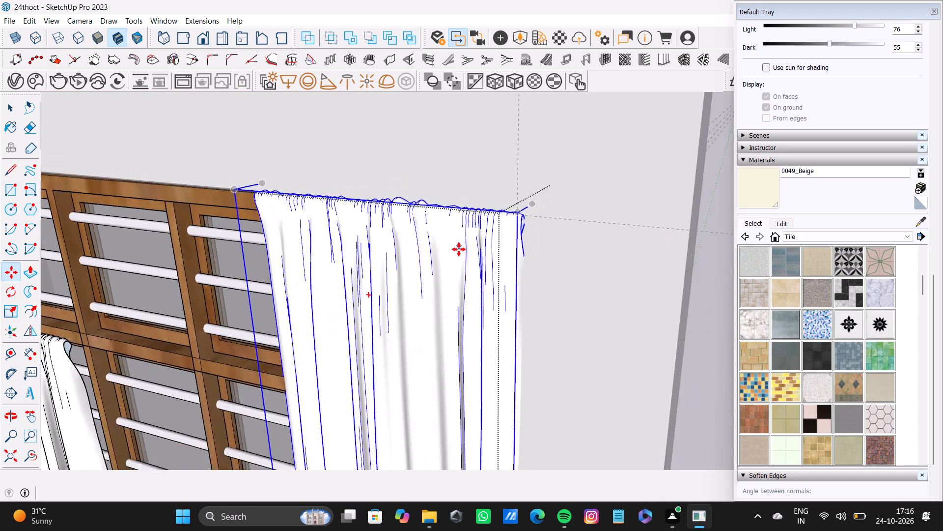
scroll(459, 249, down, 13)
shift+middle_drag(456, 252, 549, 243)
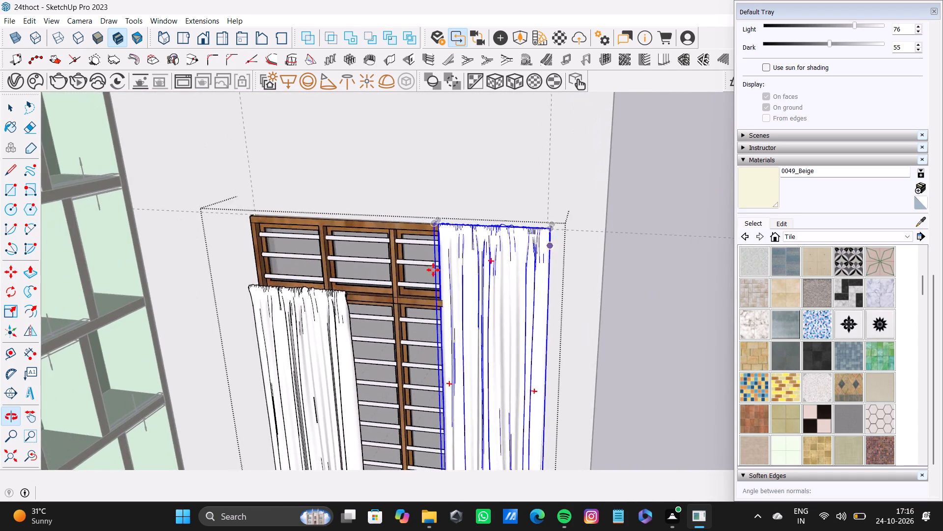
scroll(282, 311, up, 4)
key(space)
click(330, 306)
key(m)
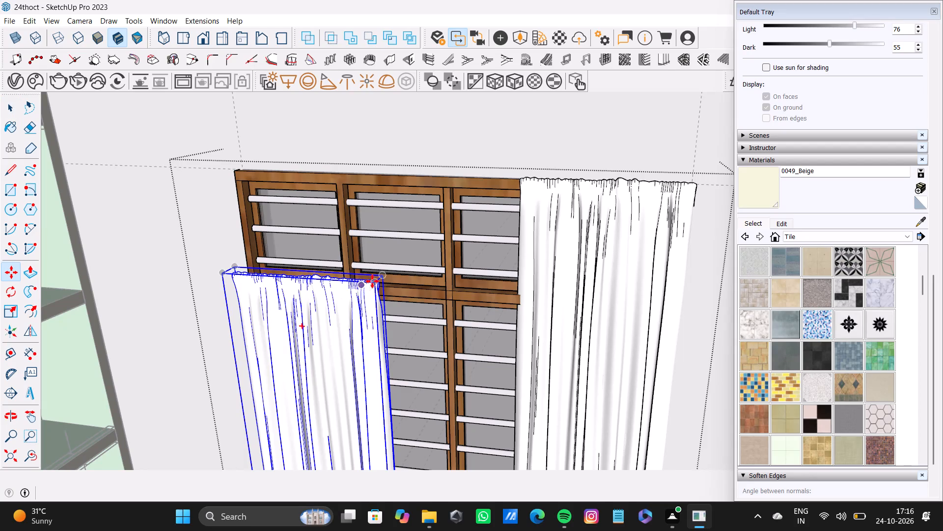
click(231, 268)
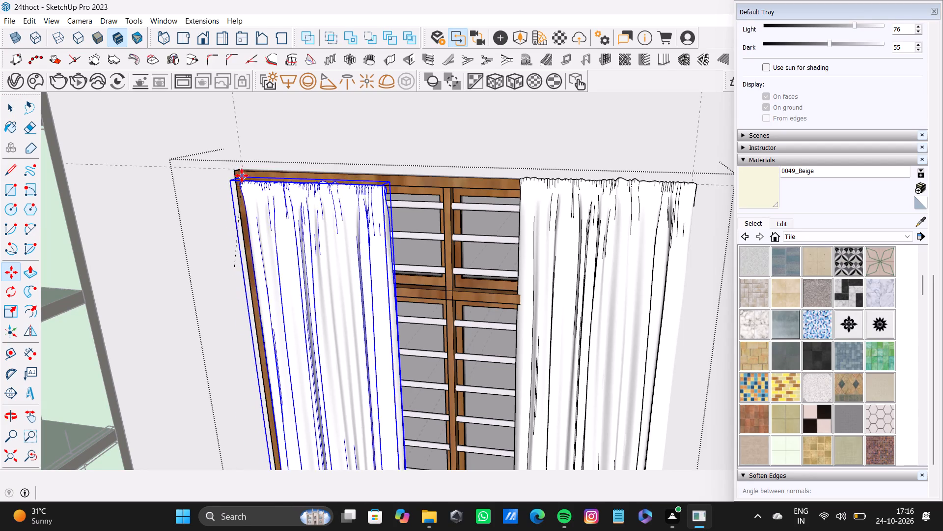
click(237, 171)
Open the wooden frame for editing and scale its members slightly narrower along the red axis from the shelf-side edge.
middle_drag(354, 258, 384, 258)
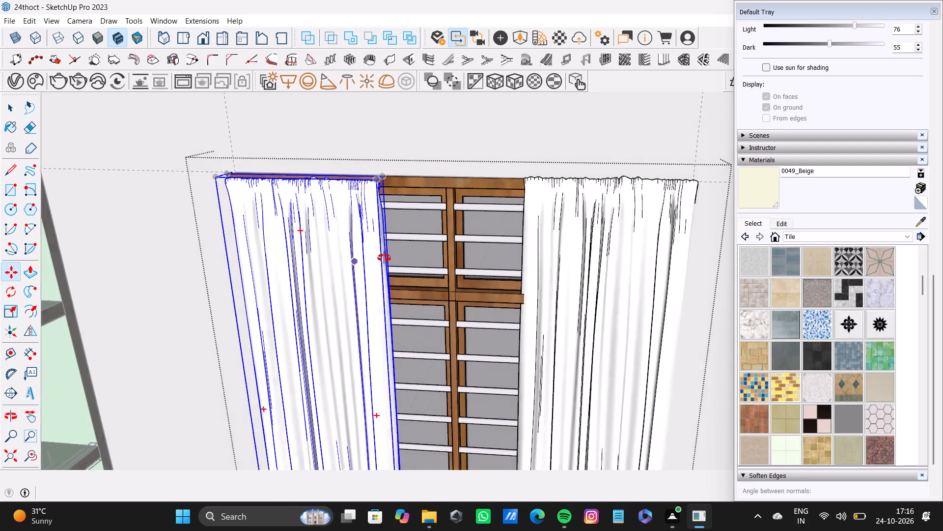
middle_drag(384, 258, 296, 253)
key(space)
scroll(282, 191, up, 8)
middle_drag(272, 147, 298, 246)
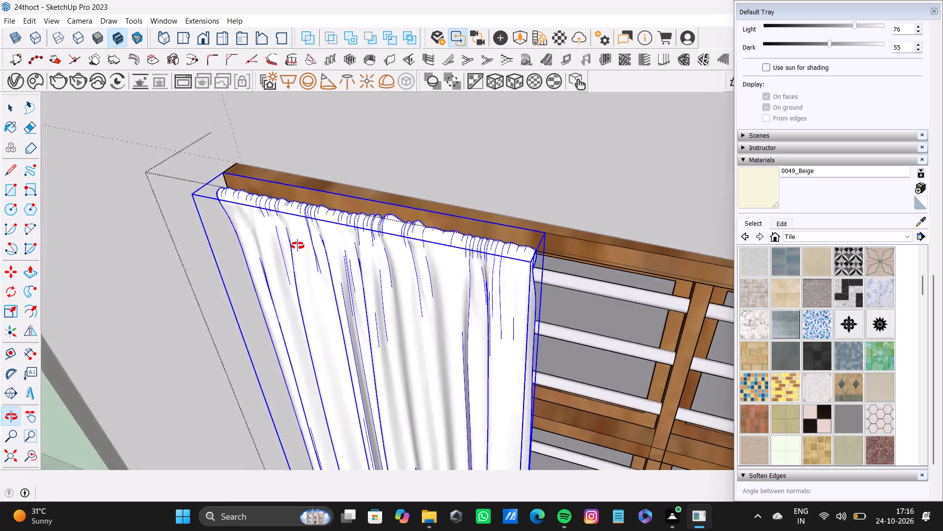
middle_drag(298, 246, 359, 278)
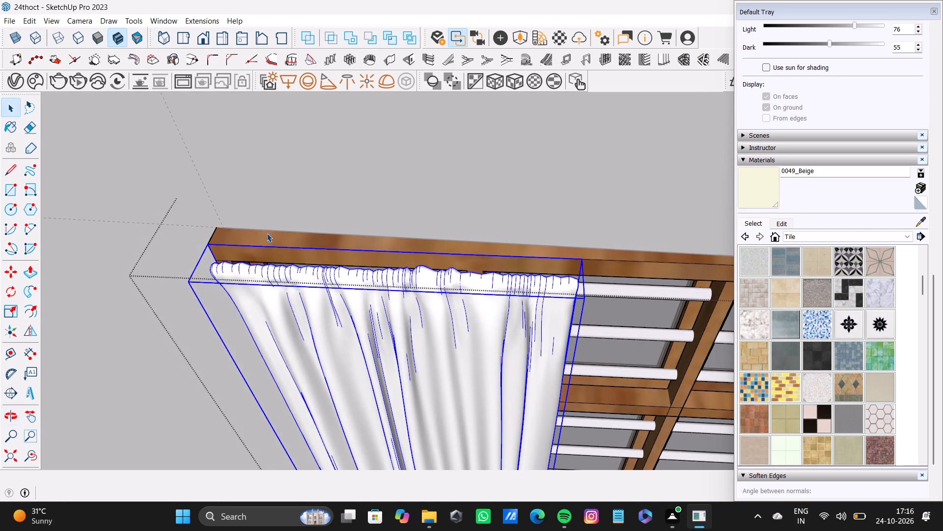
click(267, 233)
click(257, 242)
middle_drag(207, 241, 390, 200)
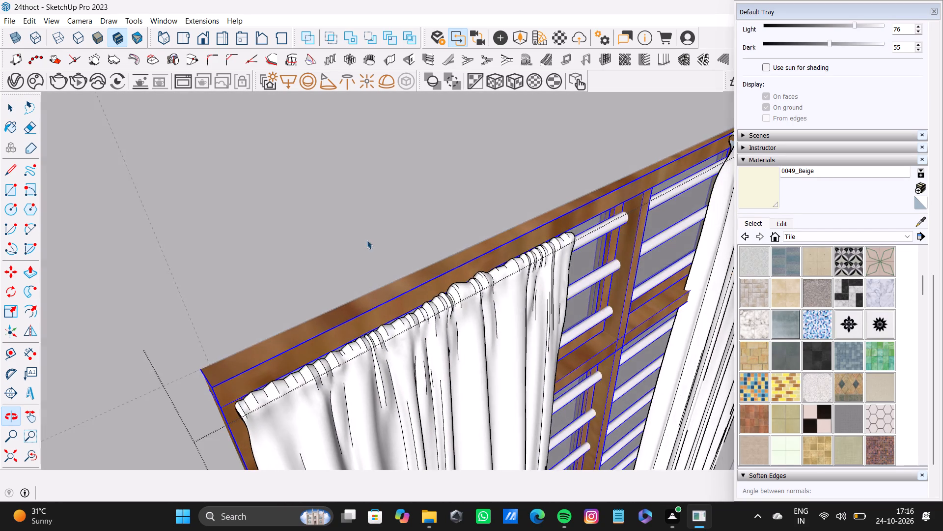
scroll(305, 349, down, 4)
middle_drag(301, 357, 374, 271)
scroll(311, 322, up, 3)
click(308, 330)
click(304, 333)
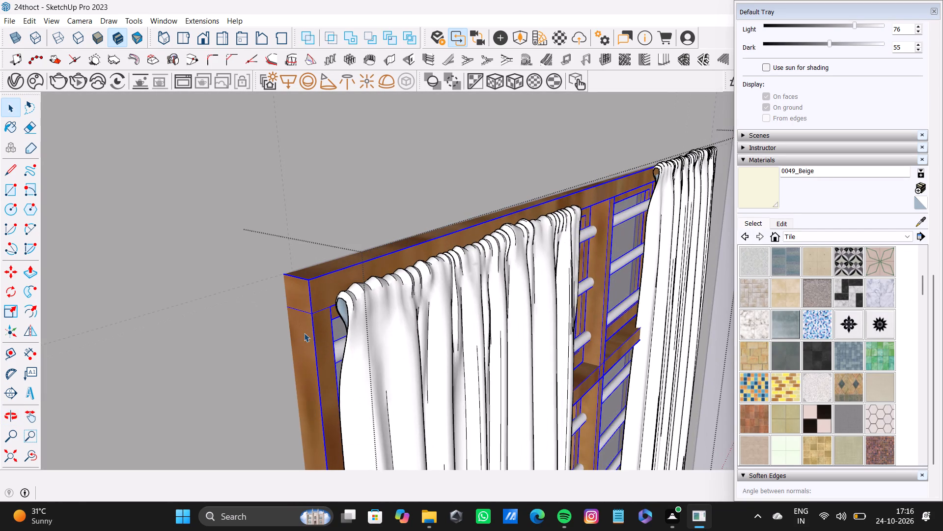
double_click(304, 340)
click(304, 341)
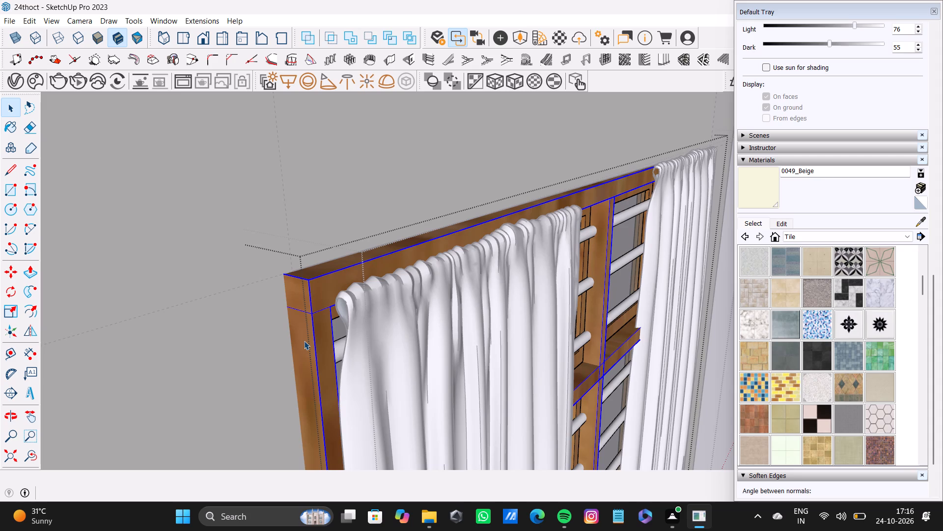
key(s)
scroll(306, 375, down, 12)
shift+middle_drag(338, 405, 320, 301)
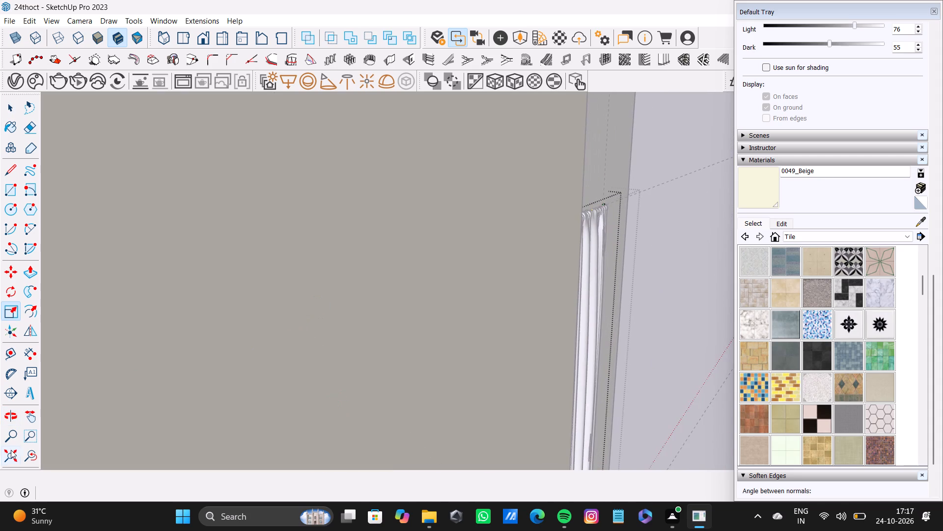
click(36, 464)
click(17, 456)
shift+middle_drag(533, 287, 0, 254)
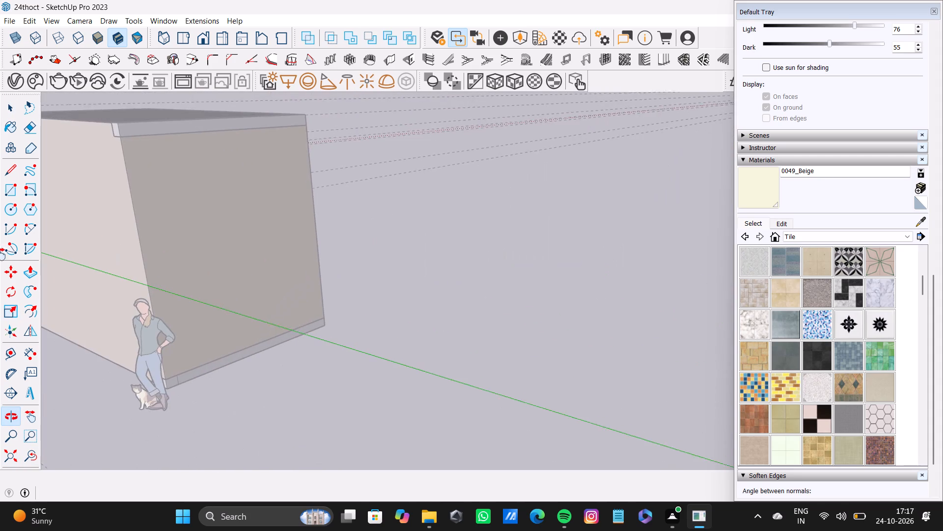
shift+middle_drag(0, 254, 0, 258)
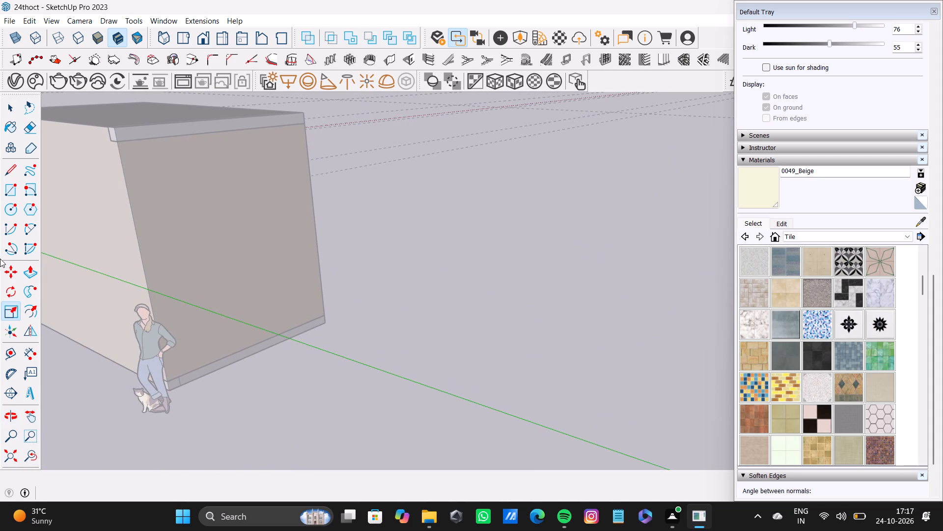
click(36, 459)
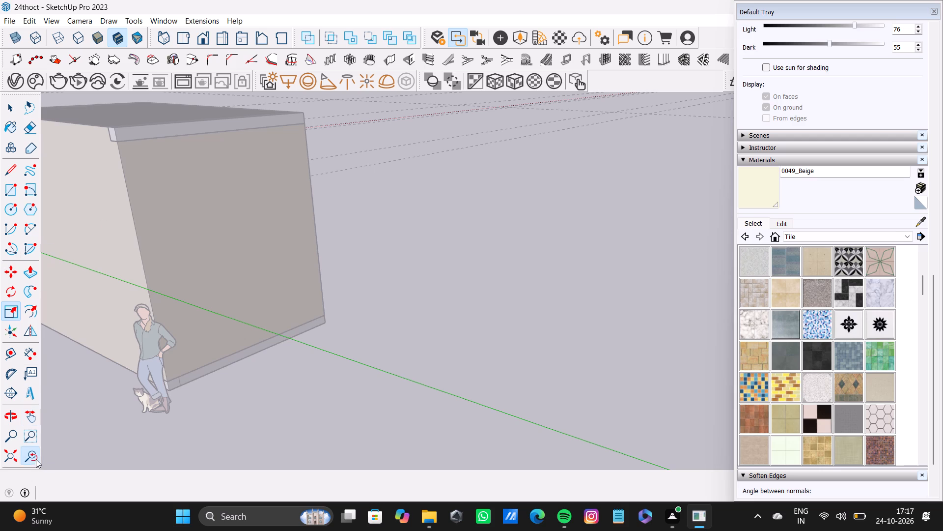
click(4, 459)
middle_drag(459, 333, 0, 287)
scroll(403, 258, down, 4)
shift+middle_drag(565, 291, 381, 368)
shift+scroll(381, 368, up, 6)
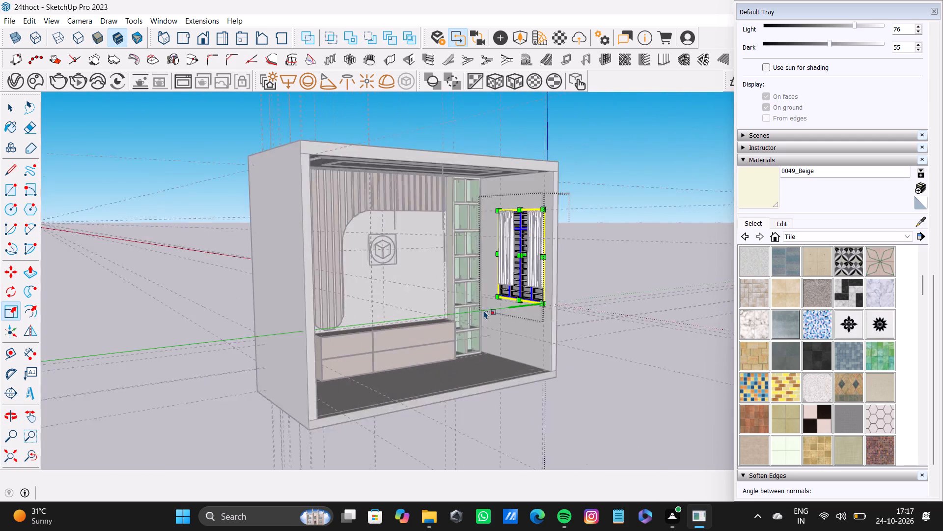
shift+scroll(484, 310, up, 7)
shift+middle_drag(493, 246, 589, 315)
scroll(461, 274, up, 7)
middle_drag(399, 344, 461, 345)
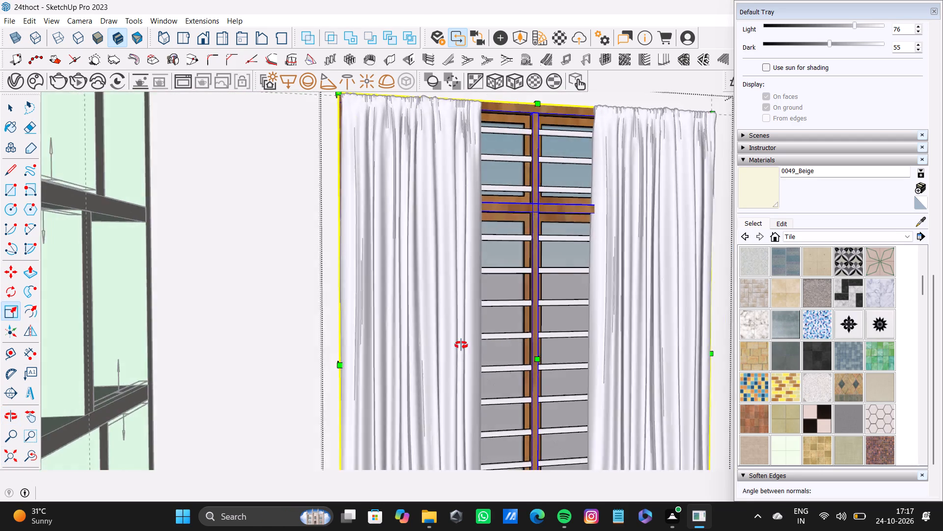
middle_drag(461, 345, 470, 364)
scroll(340, 379, up, 9)
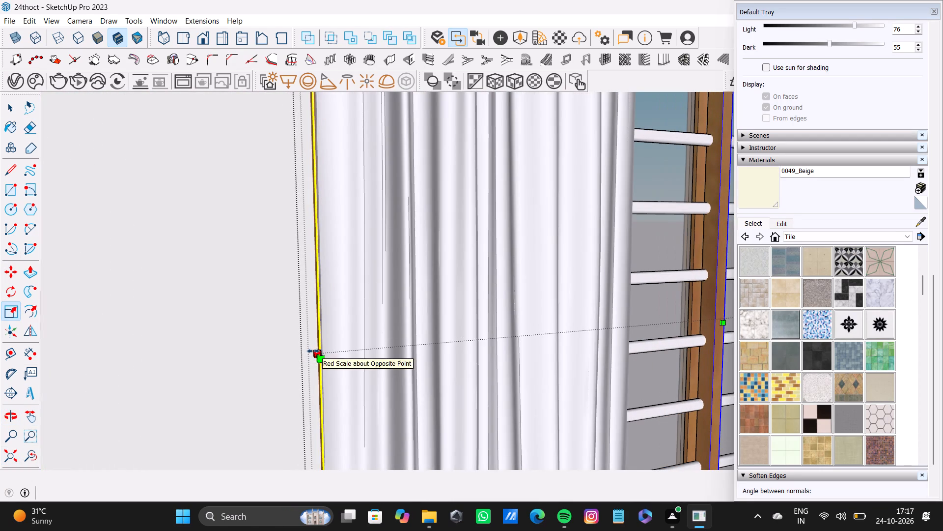
drag(313, 352, 342, 345)
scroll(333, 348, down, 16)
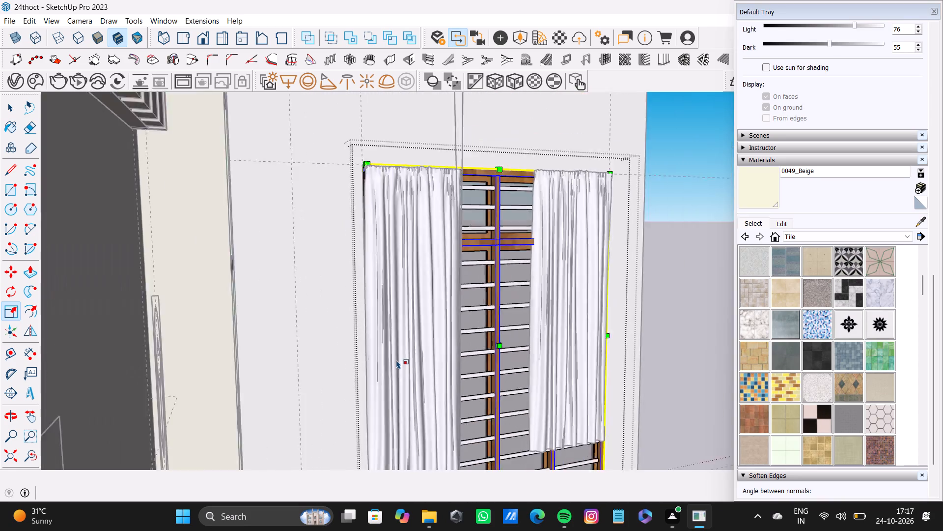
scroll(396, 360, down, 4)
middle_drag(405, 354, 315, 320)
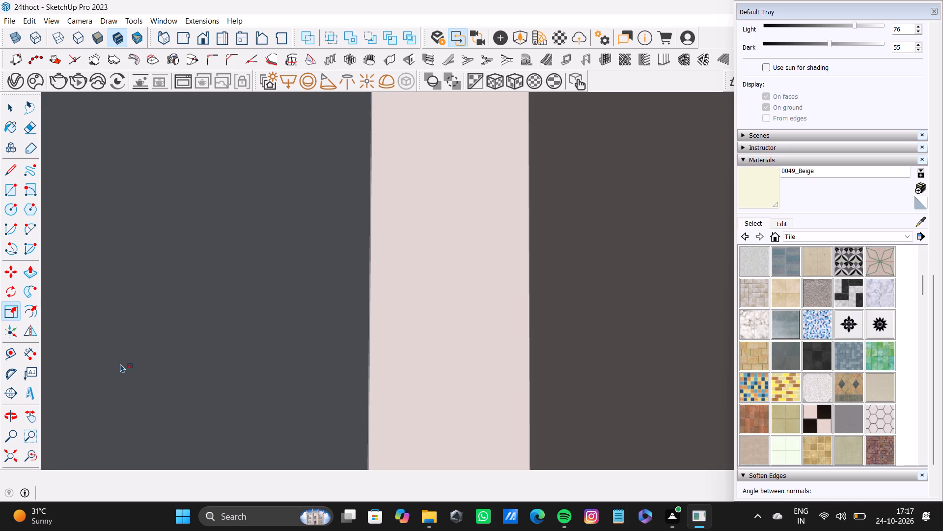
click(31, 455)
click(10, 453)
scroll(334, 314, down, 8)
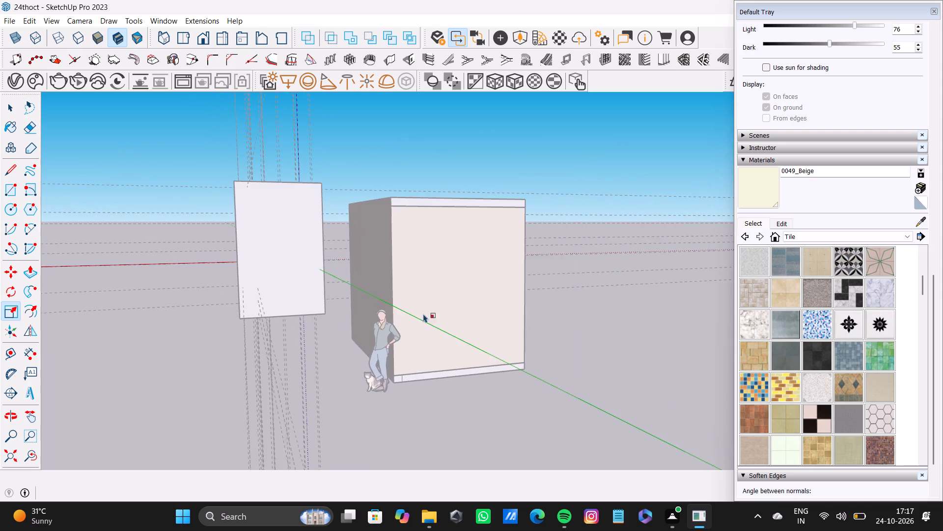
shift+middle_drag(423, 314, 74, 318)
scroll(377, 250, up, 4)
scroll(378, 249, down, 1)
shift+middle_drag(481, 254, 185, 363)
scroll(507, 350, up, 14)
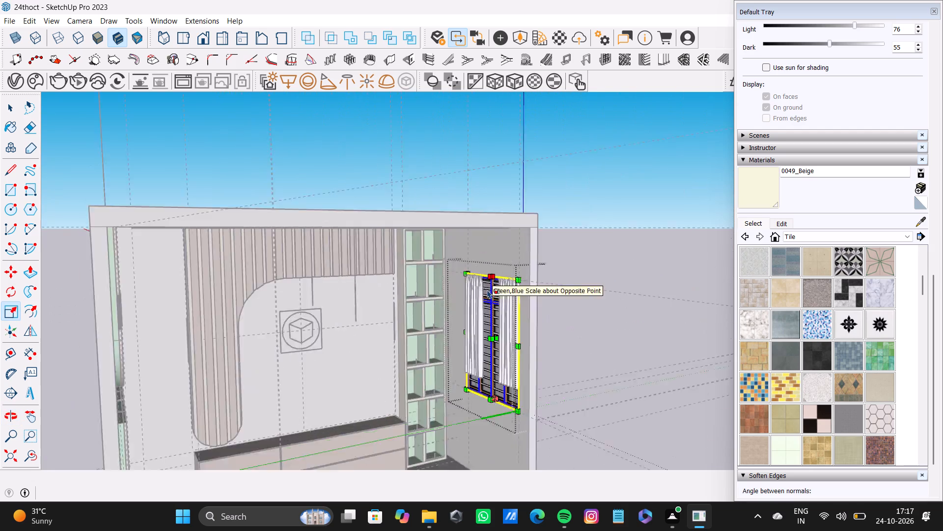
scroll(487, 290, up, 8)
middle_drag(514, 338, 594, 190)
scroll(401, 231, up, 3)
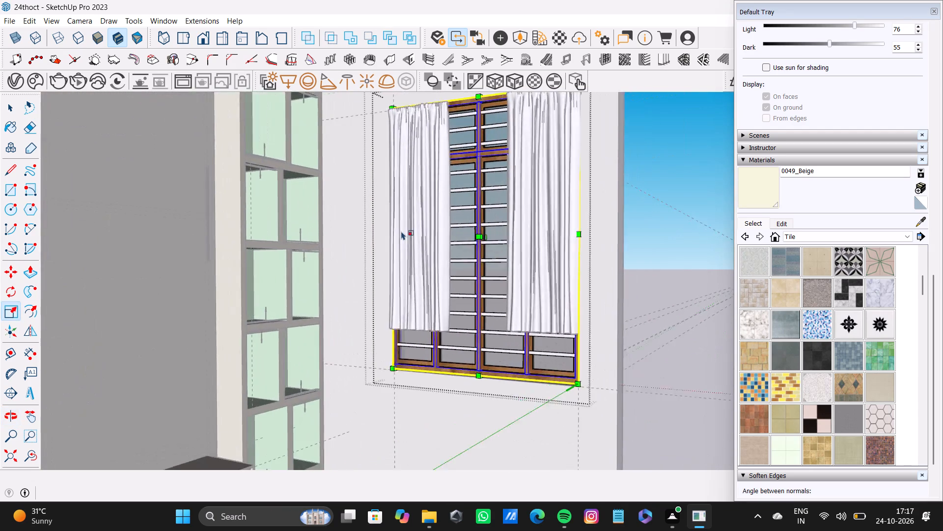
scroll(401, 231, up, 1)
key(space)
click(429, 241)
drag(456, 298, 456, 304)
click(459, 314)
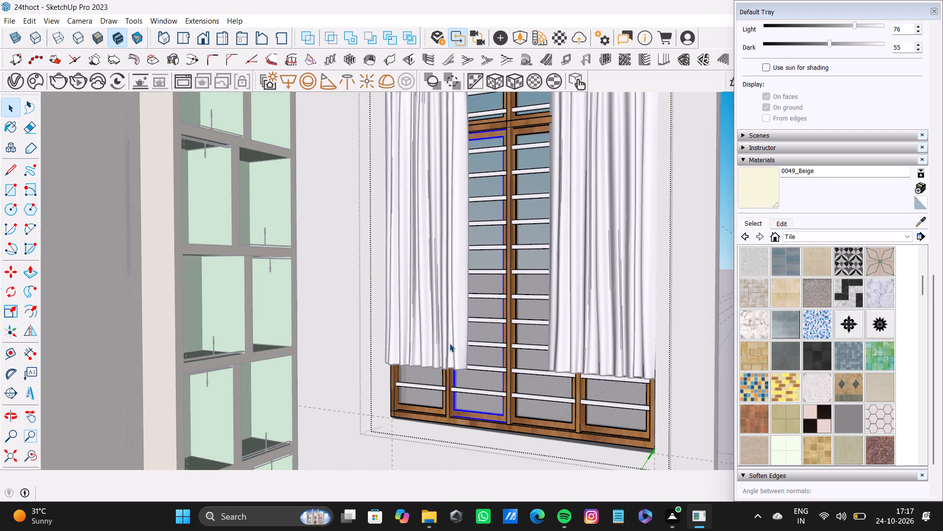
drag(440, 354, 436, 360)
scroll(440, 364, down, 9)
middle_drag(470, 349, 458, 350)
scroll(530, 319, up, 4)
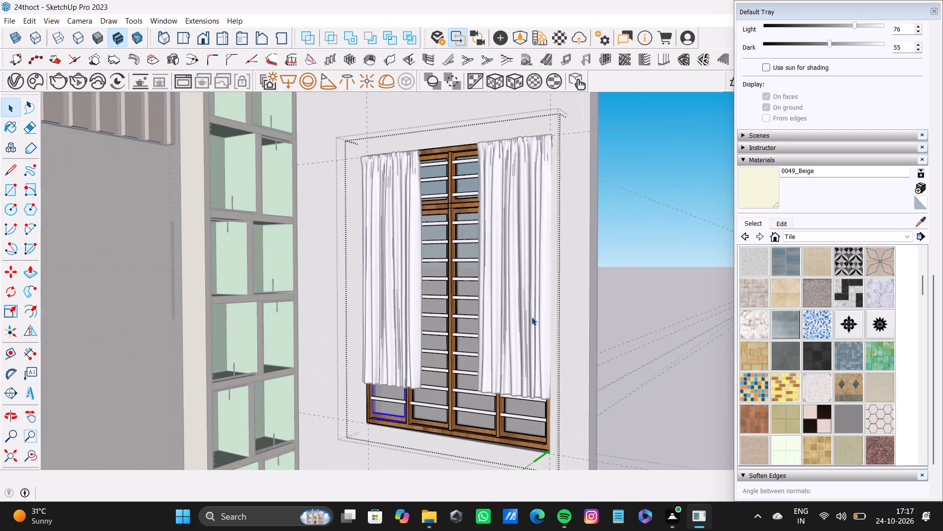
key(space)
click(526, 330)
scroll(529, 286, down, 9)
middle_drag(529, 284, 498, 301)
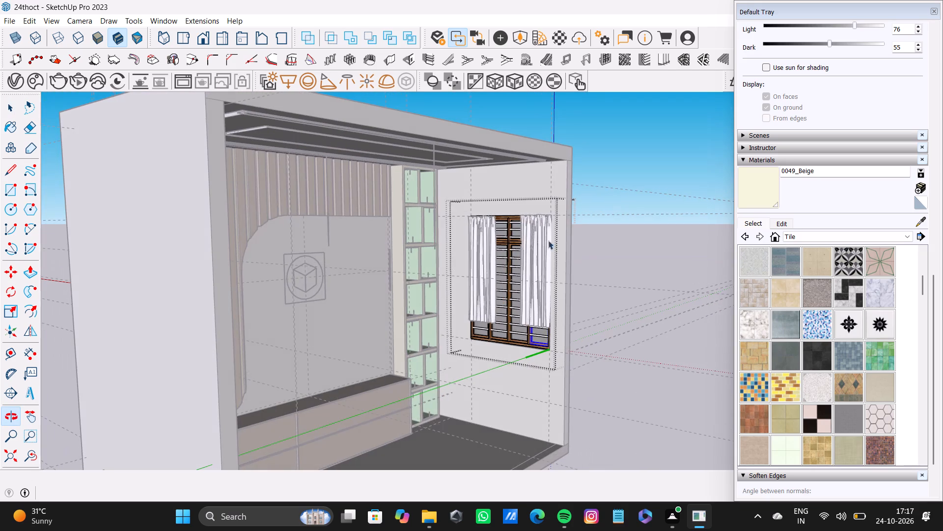
Scale the shelf-side curtain longer from its bottom edge down to the wooden frame's bottom.
key(space)
click(611, 183)
scroll(562, 326, up, 8)
middle_drag(536, 292, 599, 295)
click(456, 286)
key(s)
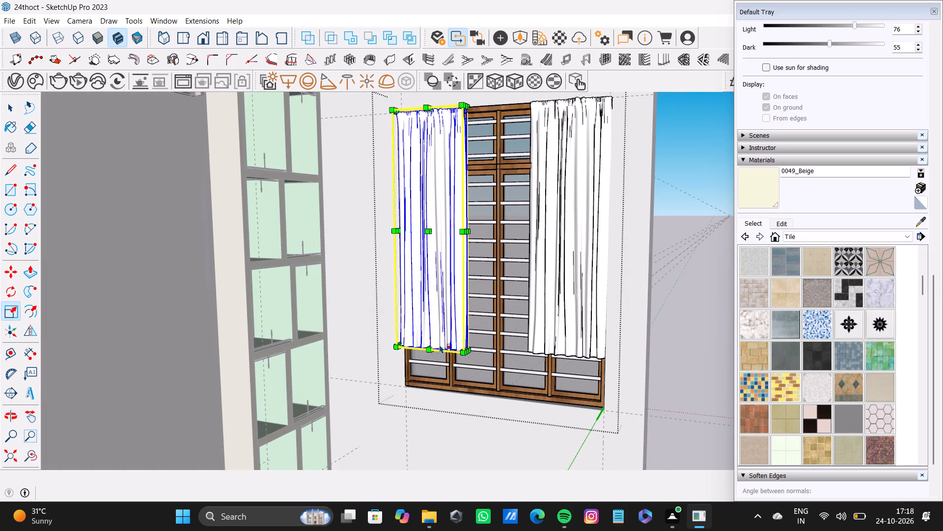
scroll(435, 352, up, 4)
middle_drag(435, 352, 431, 339)
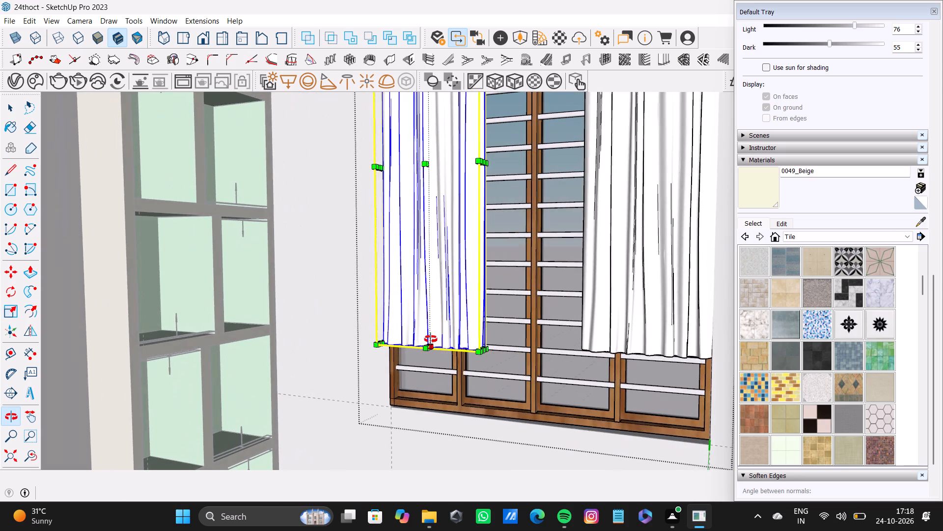
middle_drag(431, 339, 401, 302)
drag(431, 349, 432, 373)
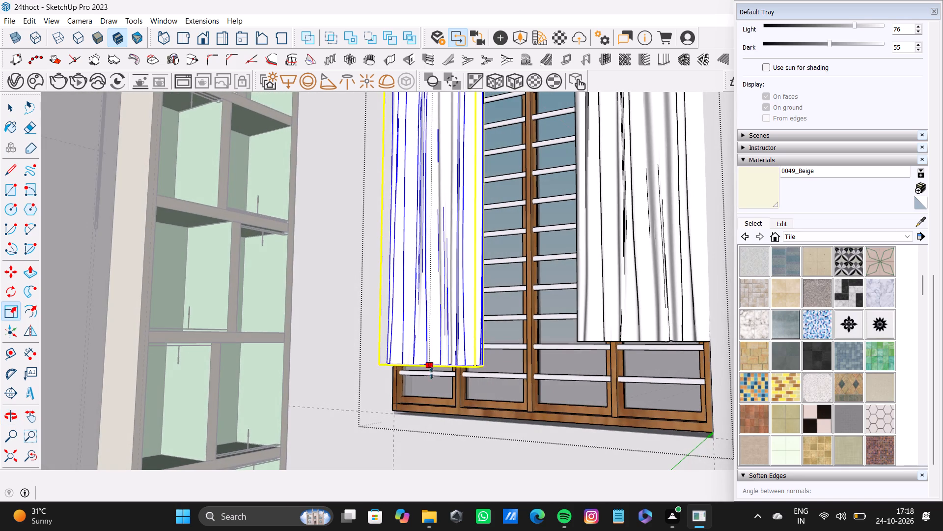
drag(432, 373, 436, 417)
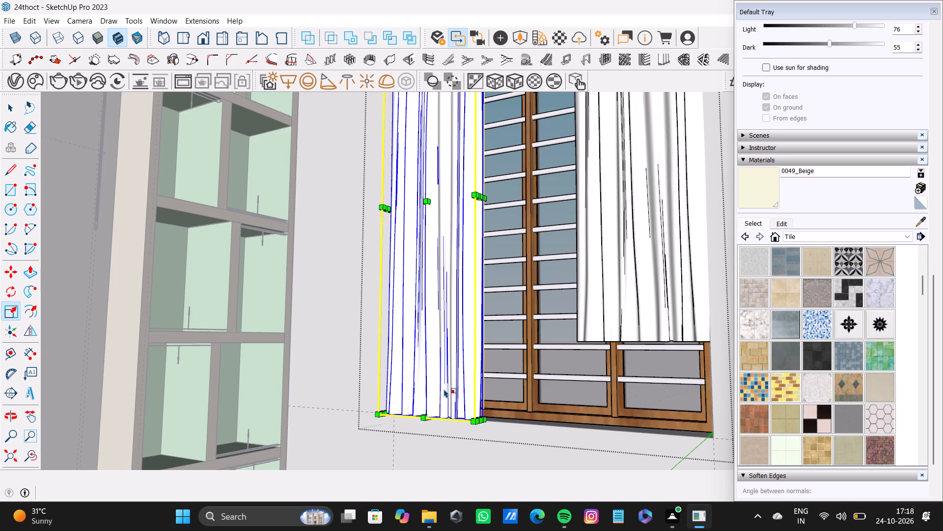
key(space)
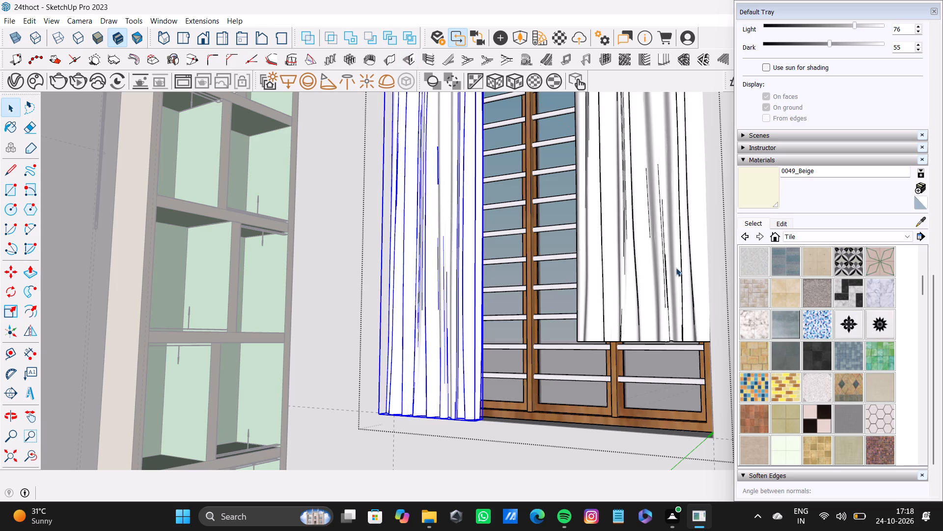
Scale the curtain nearest the room's open front longer from its bottom edge down to the wooden frame's bottom rail.
scroll(666, 279, down, 3)
shift+middle_drag(656, 276, 546, 256)
middle_drag(549, 257, 610, 263)
key(space)
click(577, 268)
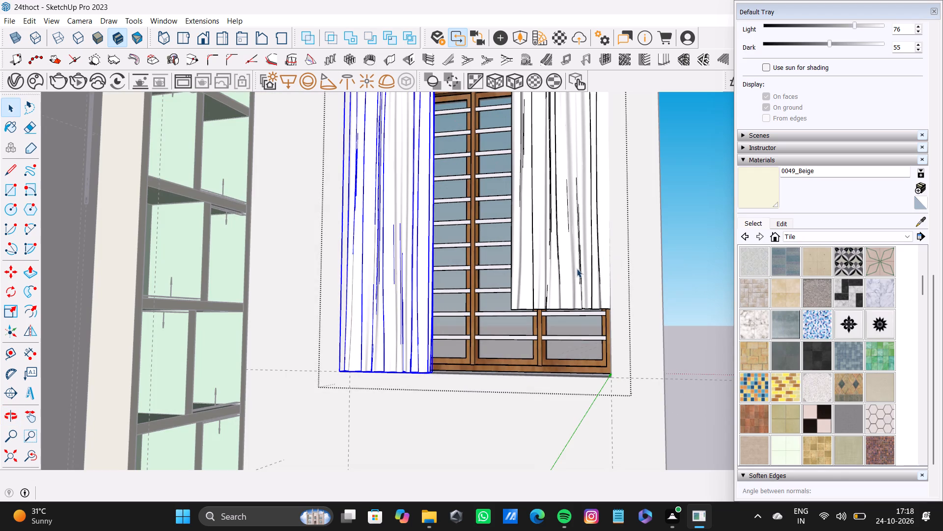
middle_drag(561, 306, 583, 307)
key(s)
middle_drag(584, 339, 578, 258)
scroll(568, 310, up, 6)
drag(563, 315, 569, 440)
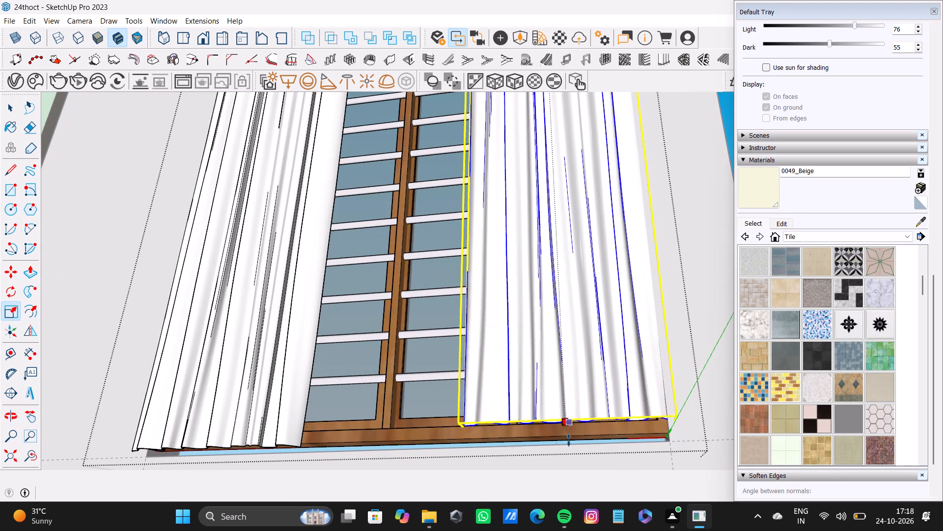
drag(569, 440, 569, 447)
scroll(563, 444, down, 5)
click(435, 439)
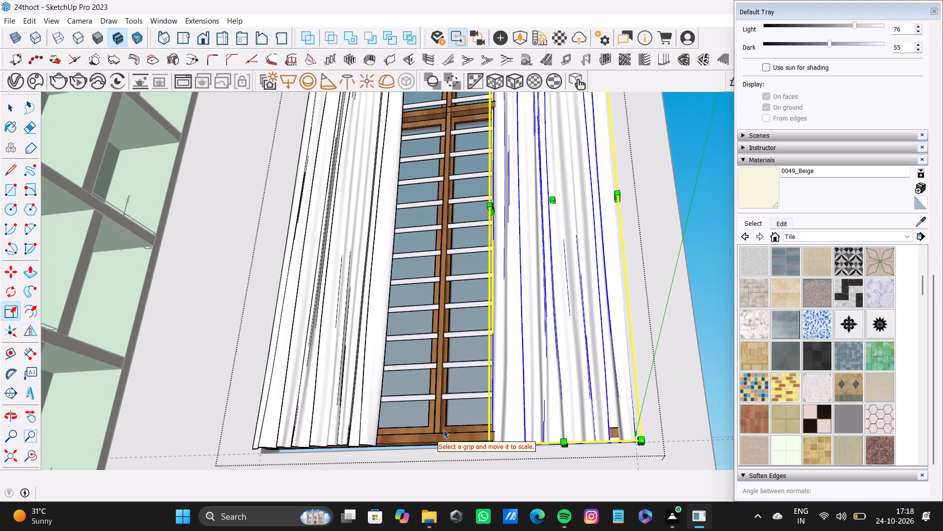
Open the wooden frame for editing, scale its members slightly taller from the bottom edge, and close the window model.
key(space)
click(724, 285)
scroll(469, 431, up, 5)
click(451, 441)
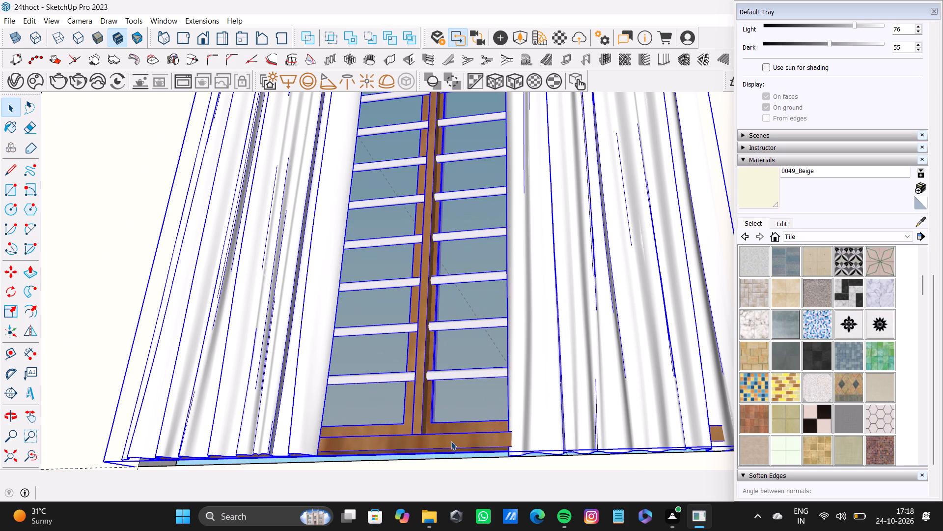
double_click(451, 441)
click(451, 443)
key(s)
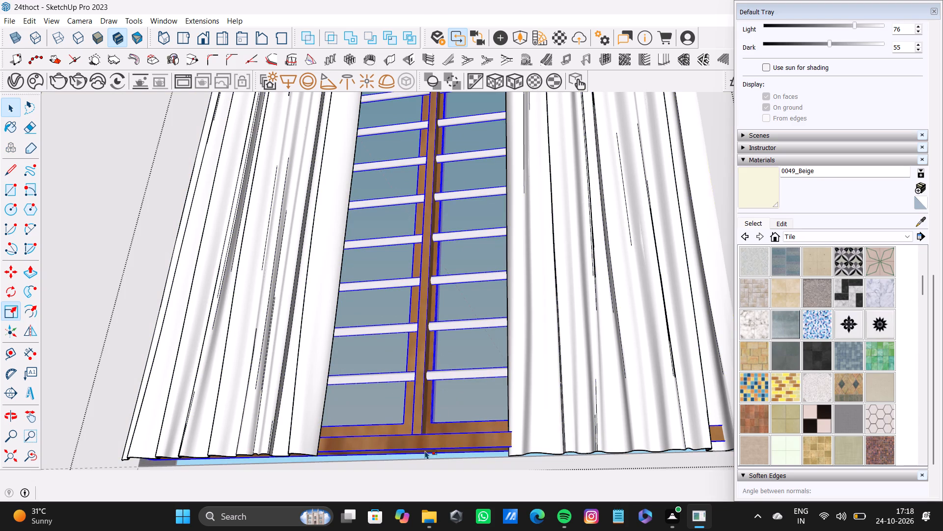
drag(424, 454, 421, 469)
key(space)
scroll(420, 469, down, 4)
click(33, 452)
click(12, 454)
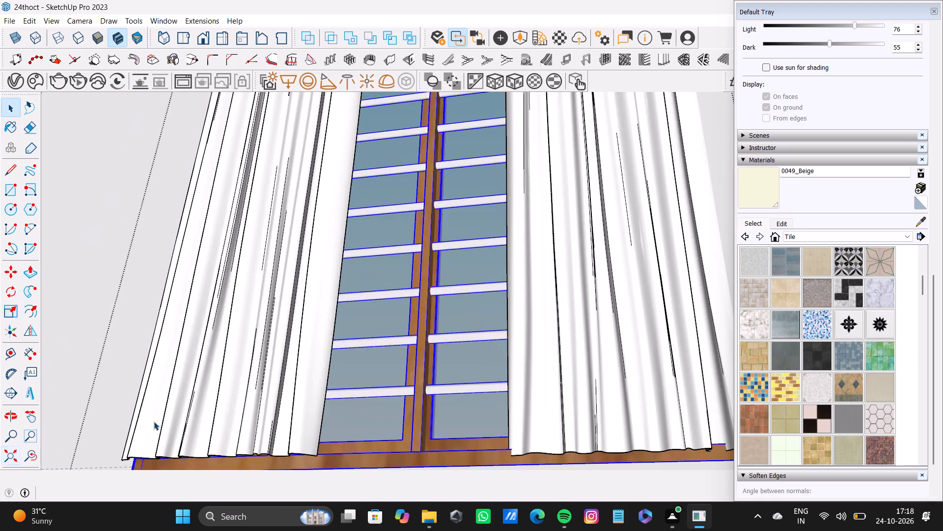
middle_drag(348, 343, 29, 441)
scroll(366, 355, down, 8)
shift+middle_drag(465, 345, 387, 359)
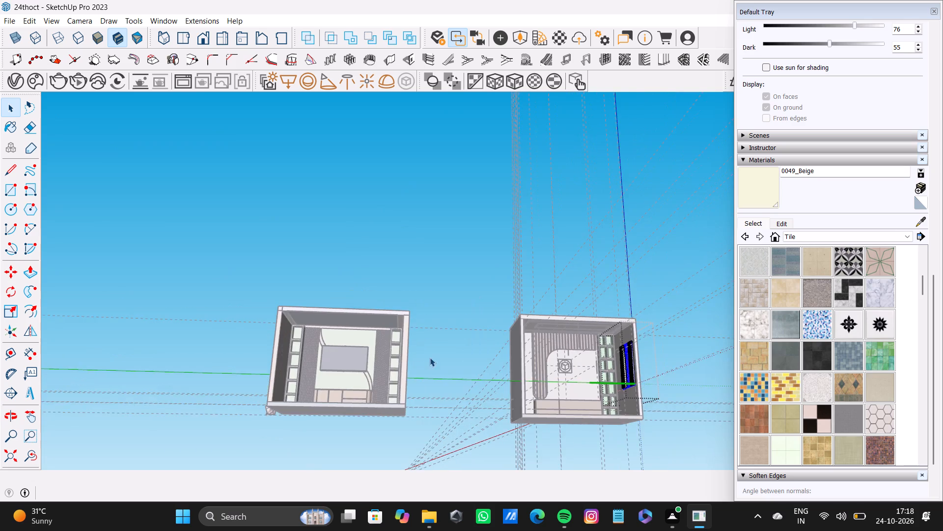
scroll(495, 338, down, 3)
middle_drag(494, 373, 543, 451)
scroll(541, 316, up, 7)
key(space)
click(641, 238)
Examine the whole TV-unit room from its open front, including the fitted window and curtains on the side wall.
scroll(616, 332, up, 9)
shift+middle_drag(595, 391, 436, 256)
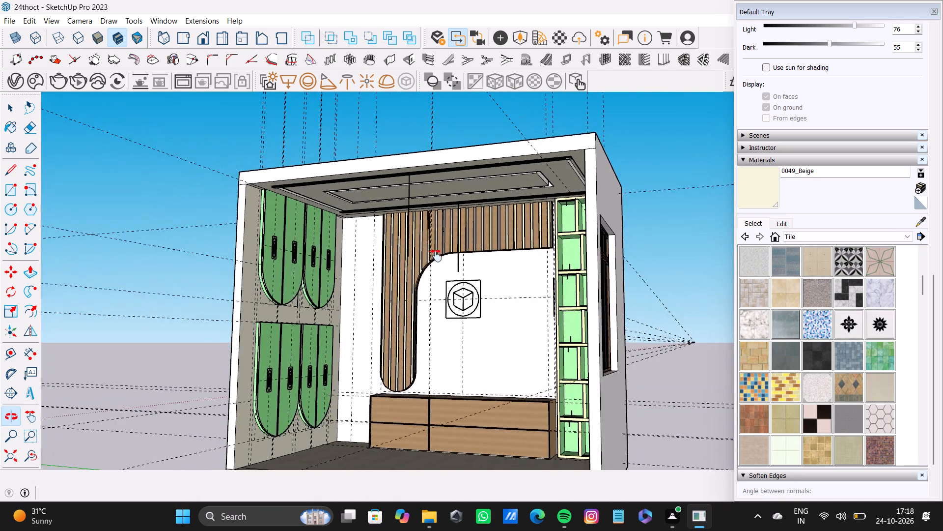
shift+middle_drag(436, 256, 507, 279)
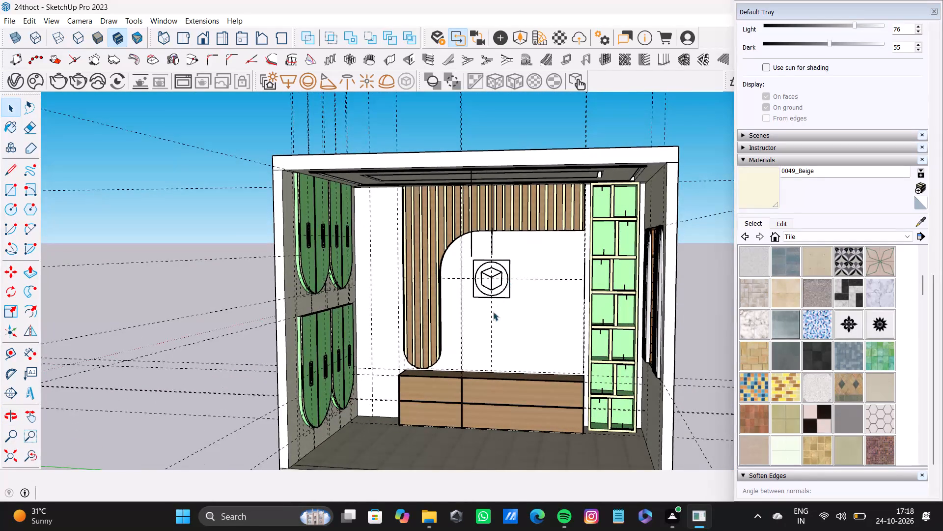
scroll(481, 324, down, 6)
shift+middle_drag(481, 302, 516, 277)
scroll(508, 320, up, 7)
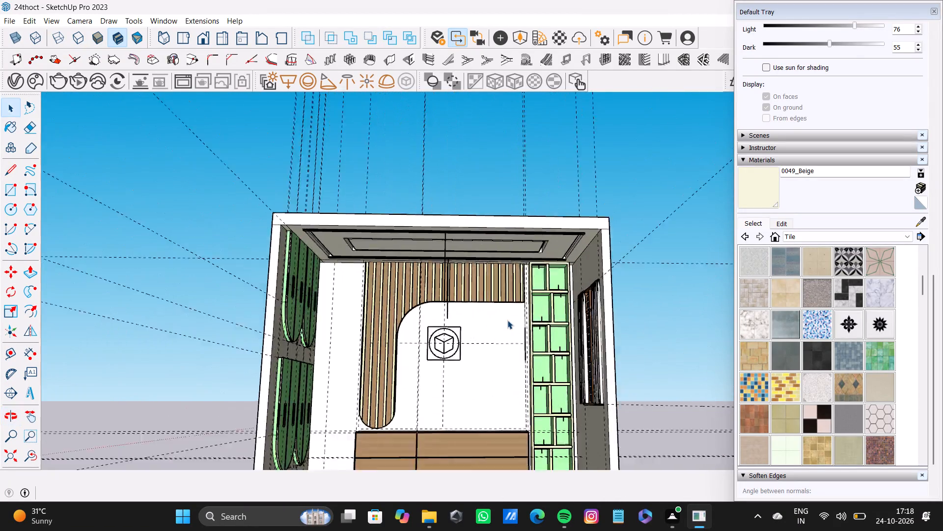
shift+middle_drag(507, 320, 499, 261)
scroll(474, 269, down, 3)
shift+middle_click(474, 269)
scroll(469, 272, up, 3)
middle_drag(457, 281, 478, 313)
scroll(478, 313, down, 4)
shift+middle_drag(478, 313, 466, 312)
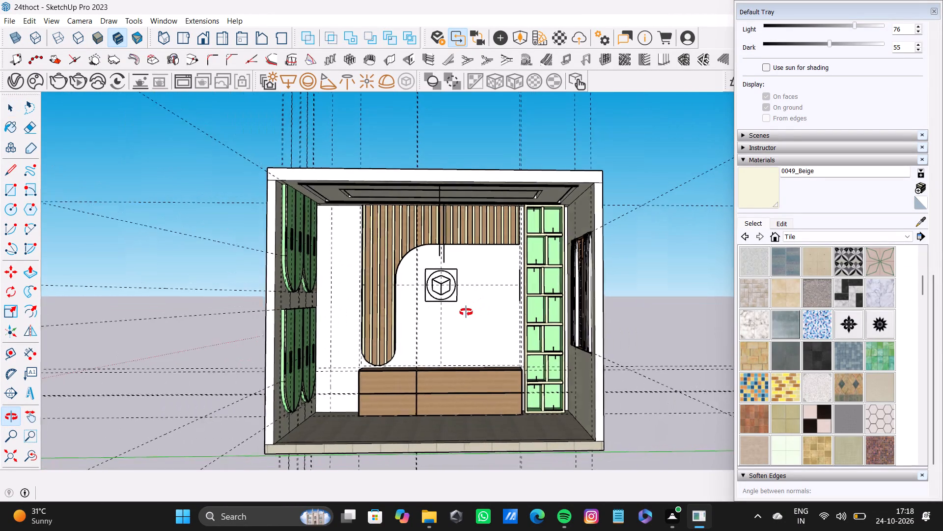
shift+middle_drag(466, 312, 464, 313)
scroll(465, 294, down, 2)
shift+middle_drag(465, 294, 453, 304)
scroll(425, 327, up, 4)
middle_drag(425, 327, 433, 264)
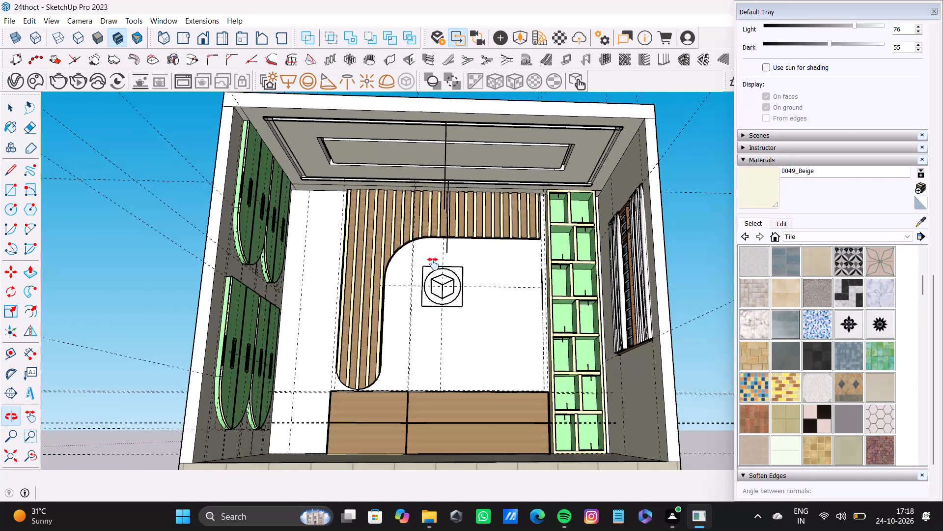
middle_drag(433, 264, 418, 283)
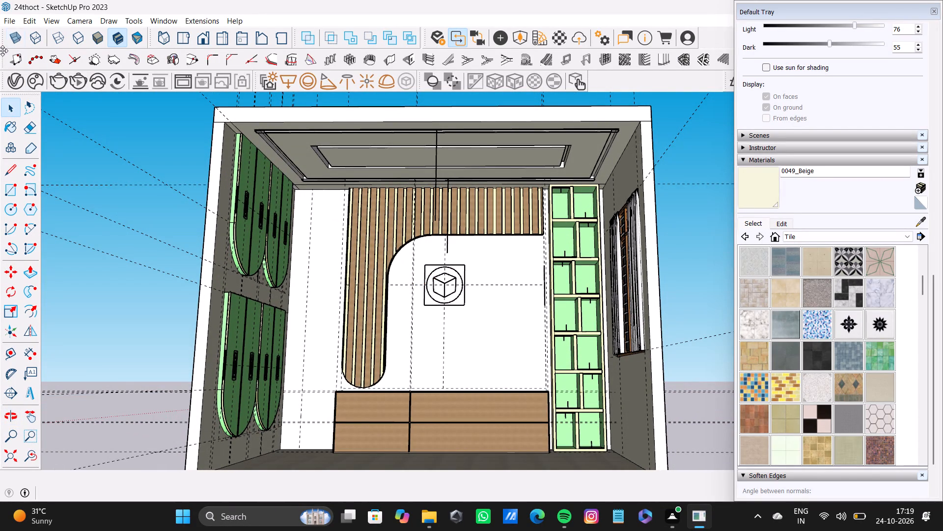
Start an interactive V-Ray render of the TV-unit room and place the frame buffer over the model.
click(82, 84)
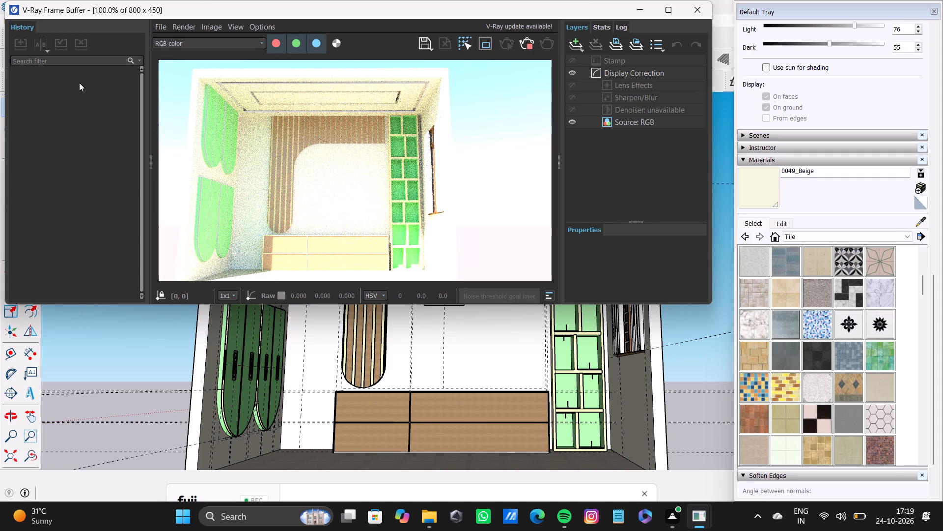
drag(305, 14, 450, 130)
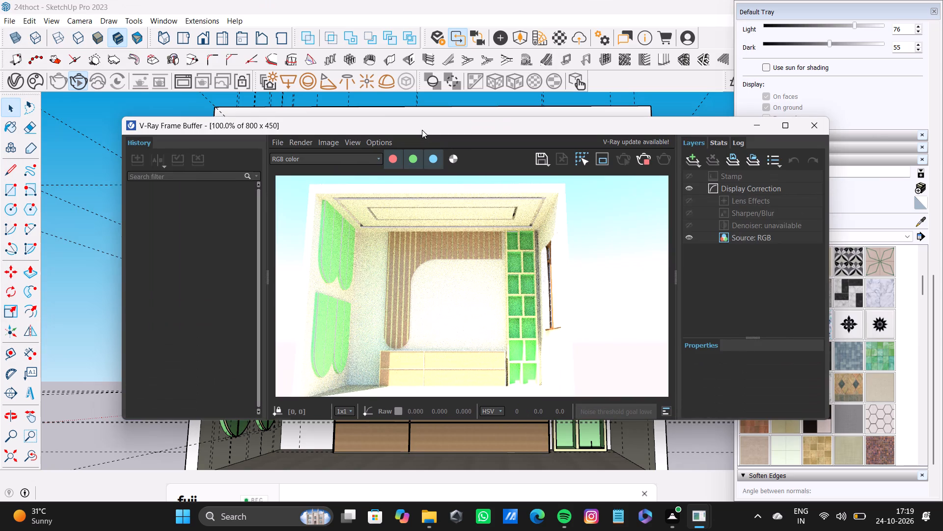
click(11, 125)
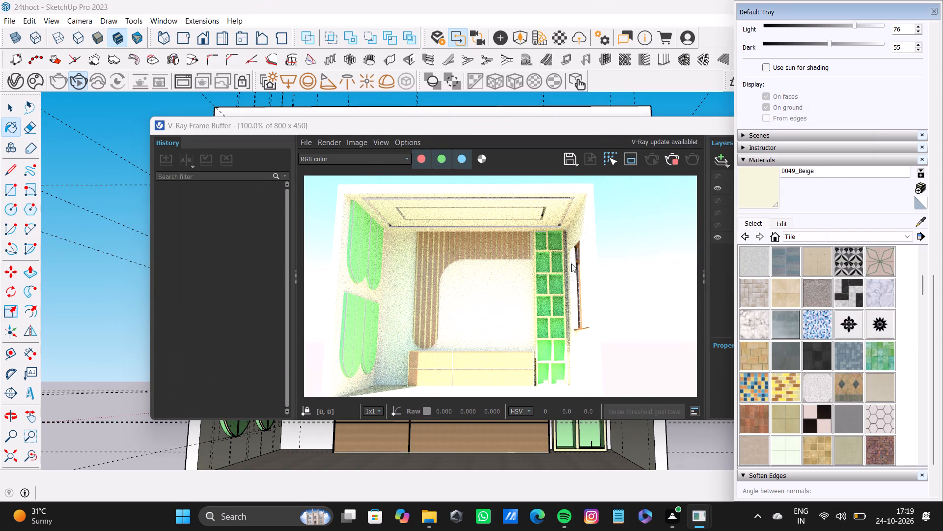
scroll(817, 190, up, 5)
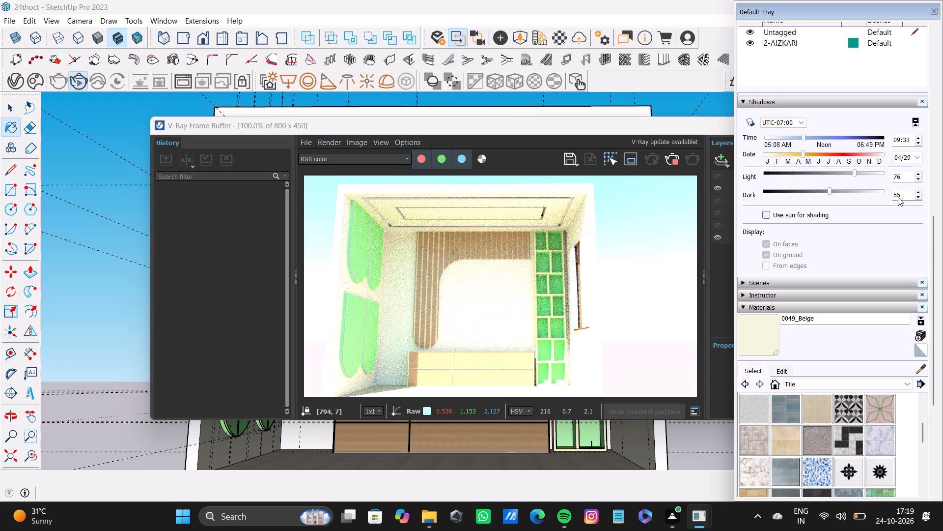
Set the SunLight intensity to 1 in the V-Ray light assets and close the Asset Editor.
click(11, 79)
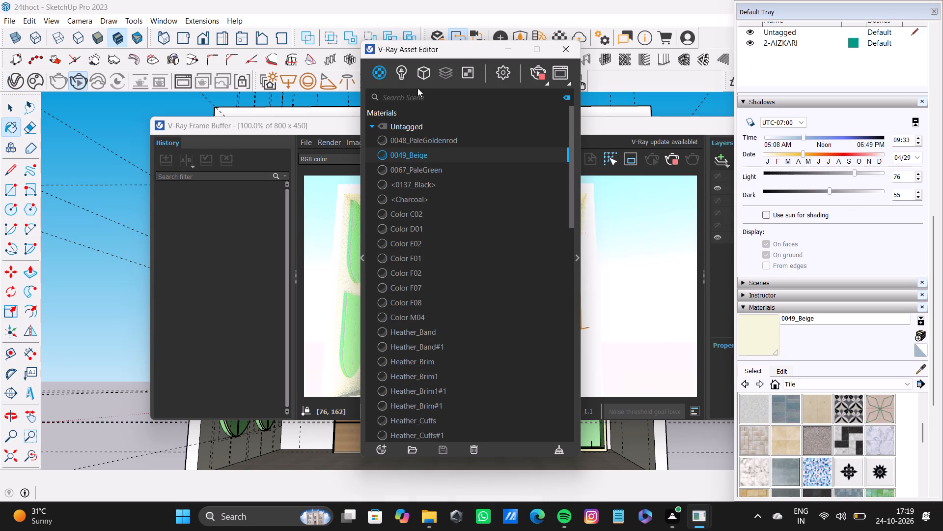
click(401, 77)
scroll(499, 304, down, 9)
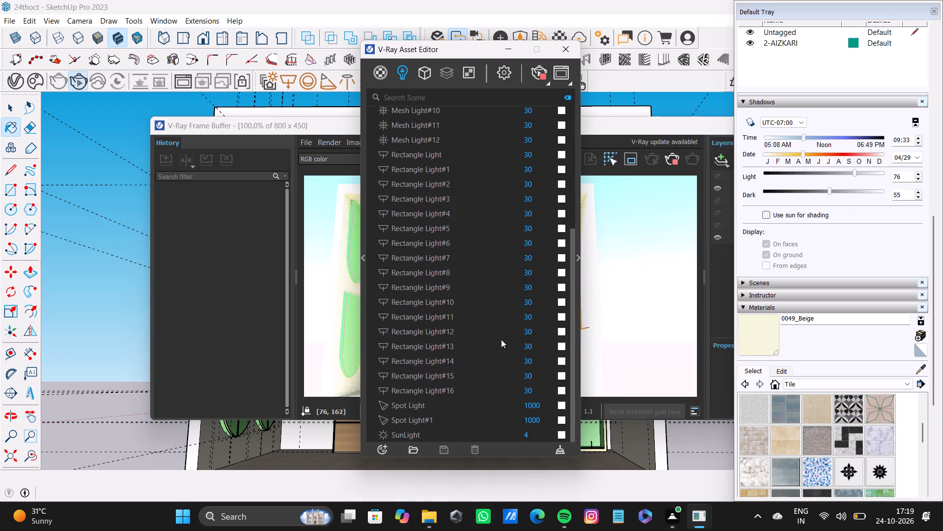
scroll(501, 339, down, 2)
drag(534, 435, 482, 430)
key(BackSpace)
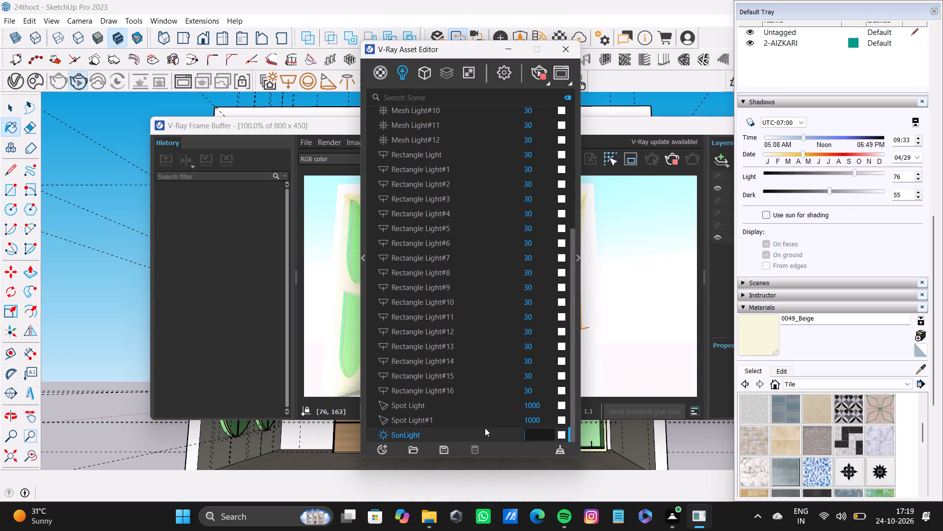
key(1)
key(Return)
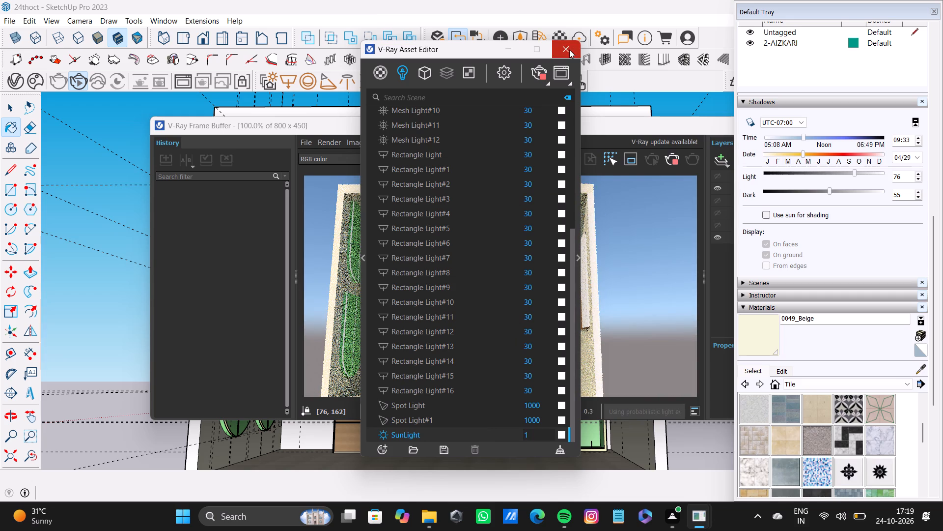
click(569, 50)
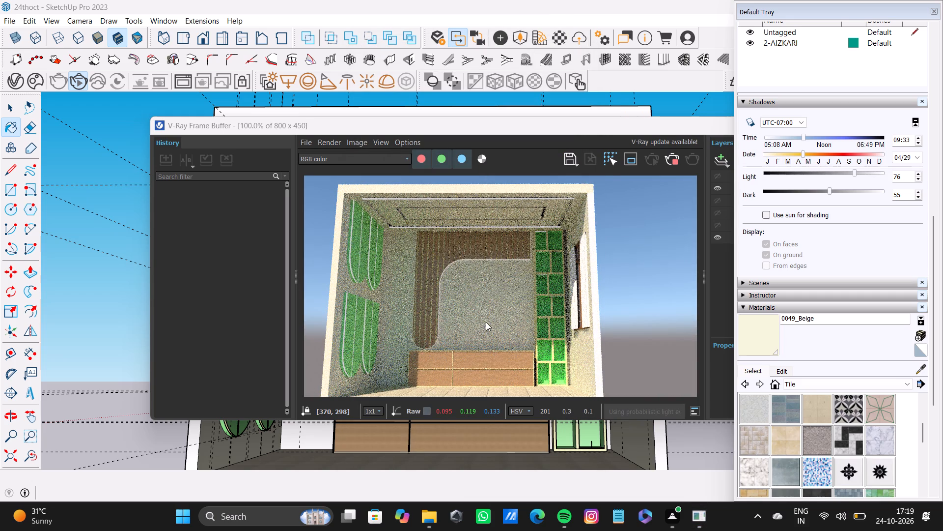
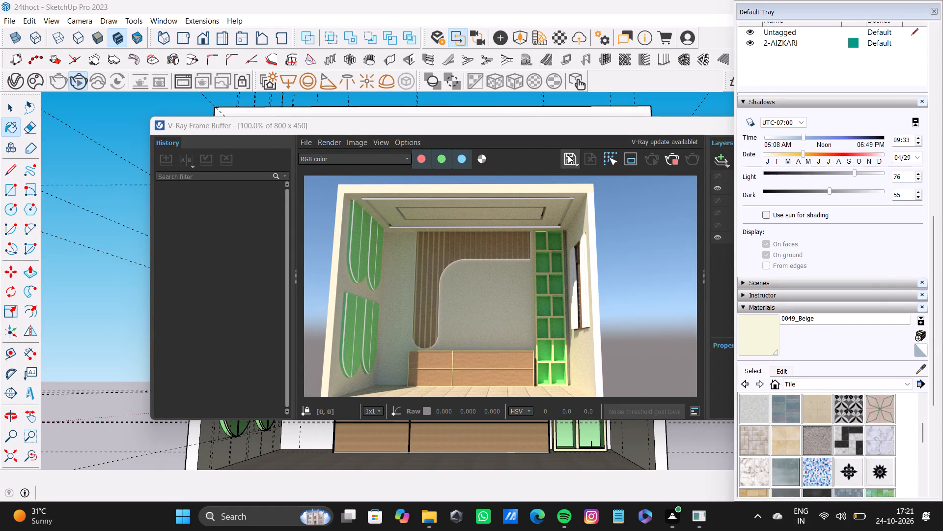
Start saving the current render image and choose the Desktop pdfs folder as its destination.
click(568, 155)
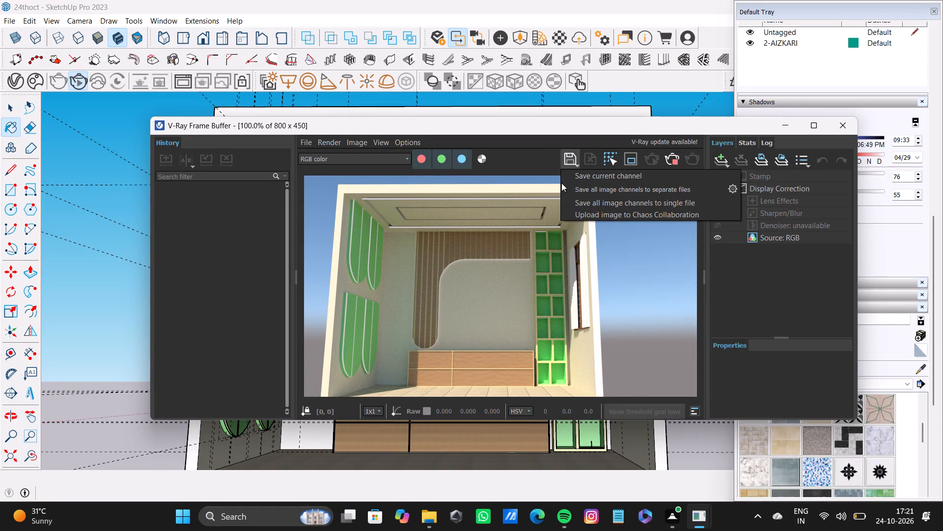
click(575, 155)
click(569, 161)
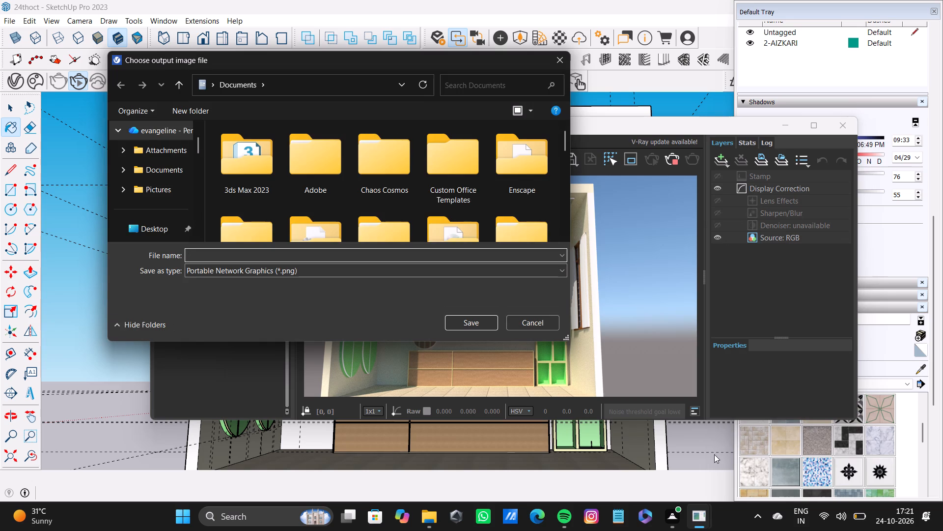
scroll(161, 184, down, 7)
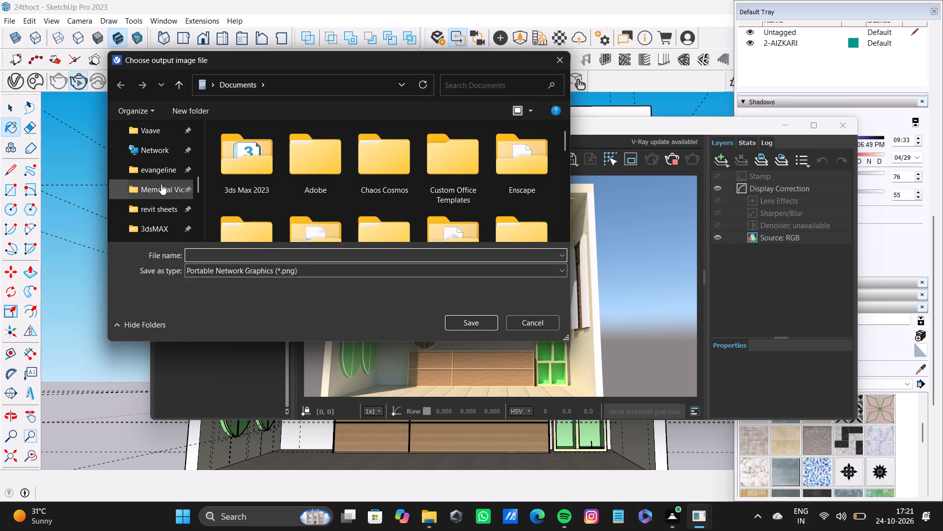
scroll(161, 184, down, 4)
scroll(161, 190, up, 3)
scroll(159, 202, down, 2)
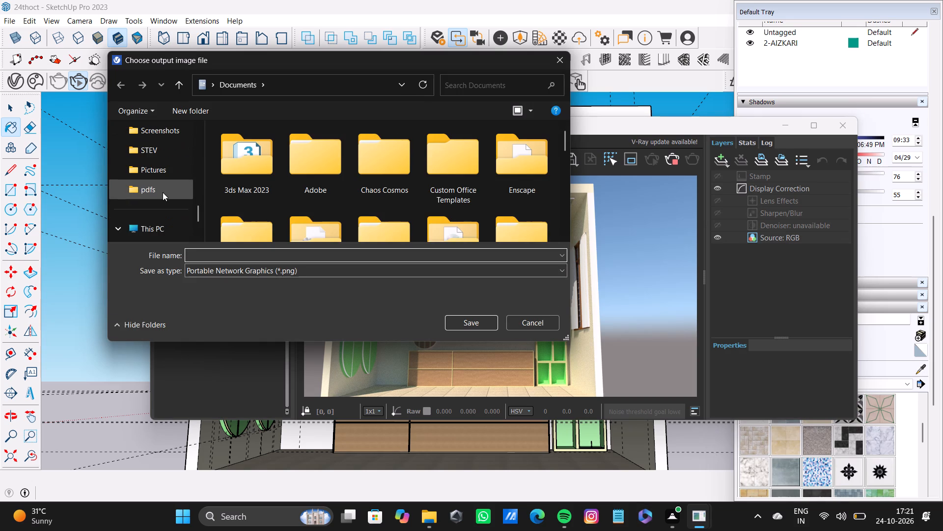
click(163, 192)
Name the render image 24thoct vray4, save it as a PNG, and close the frame buffer.
click(236, 275)
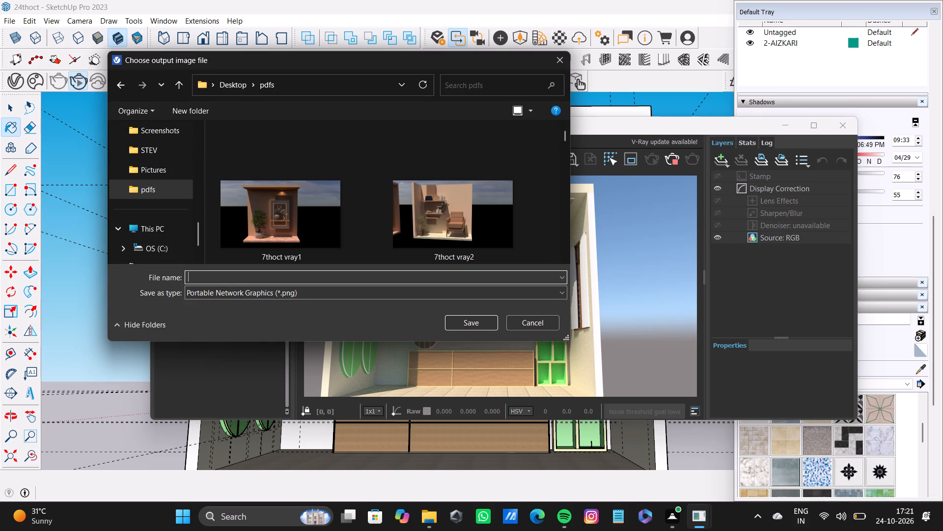
key(2)
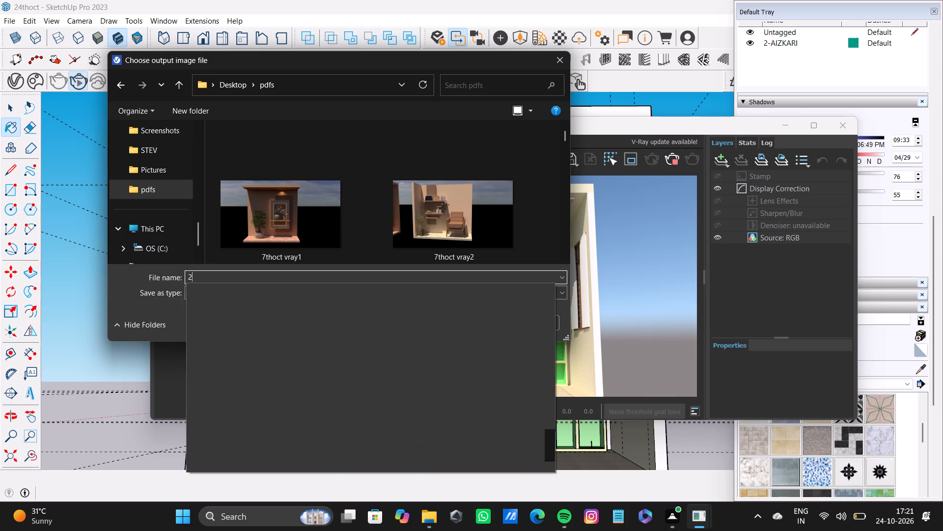
text(4th)
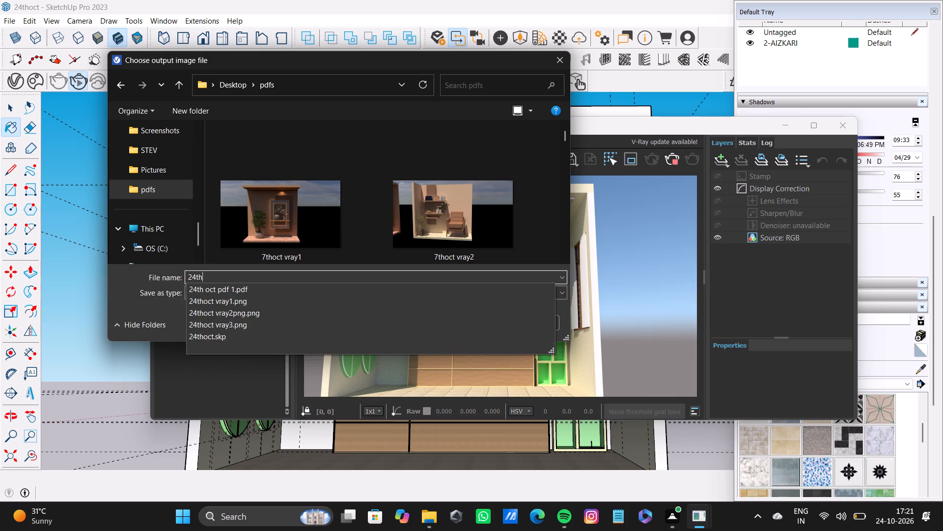
key(space)
text(oct)
key(space)
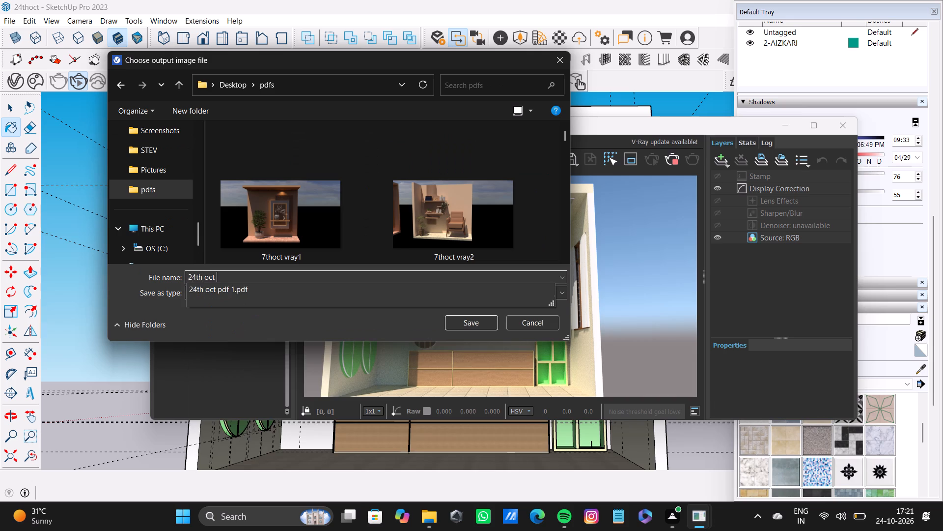
text(vray)
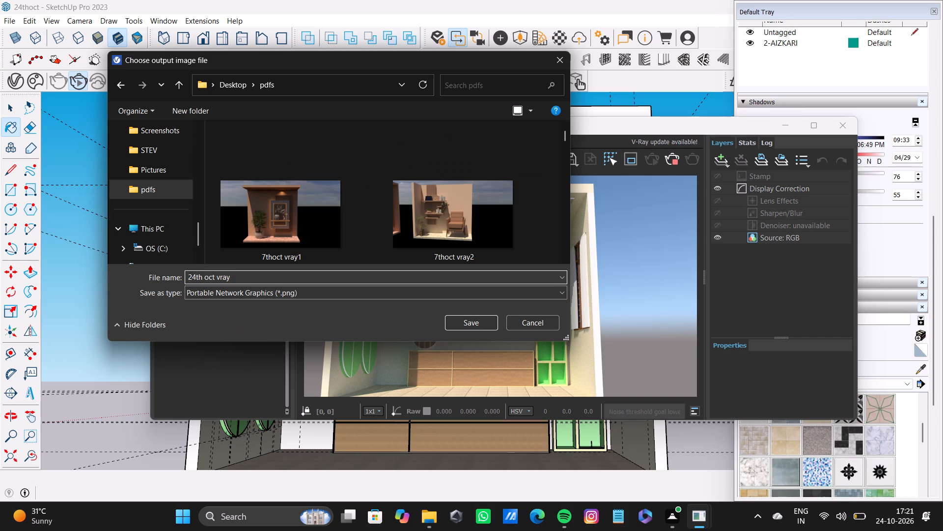
key(BackSpace)
key(BackSpace)
key(BackSpace)
key(BackSpace)
key(BackSpace)
key(BackSpace)
key(BackSpace)
key(BackSpace)
key(BackSpace)
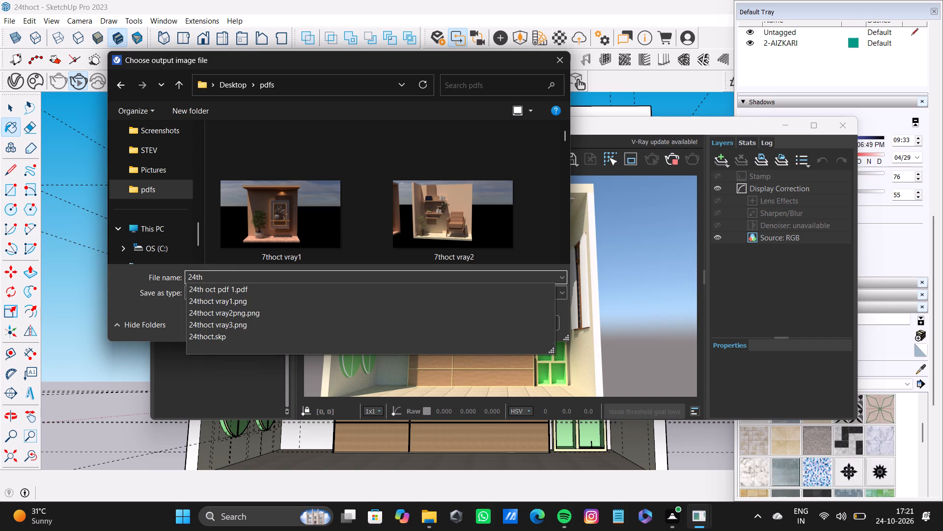
text(oct vray)
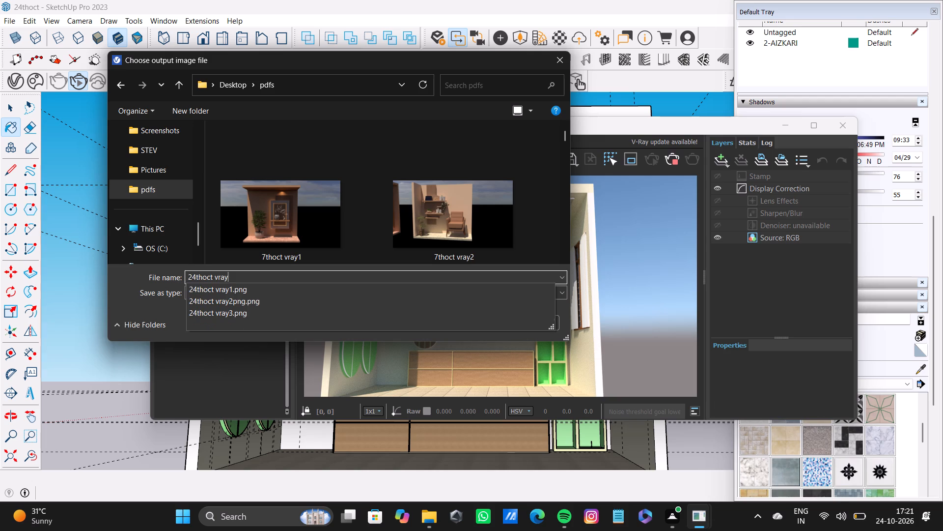
key(4)
key(Return)
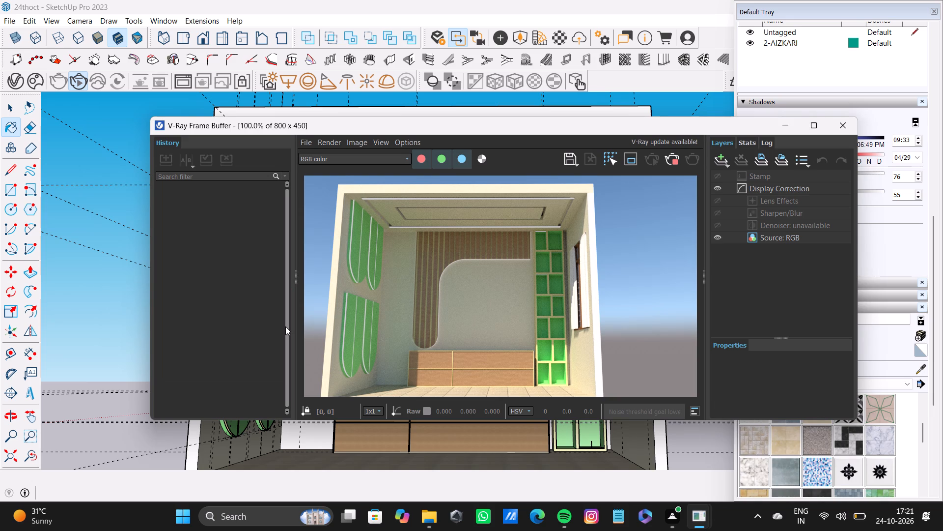
click(850, 128)
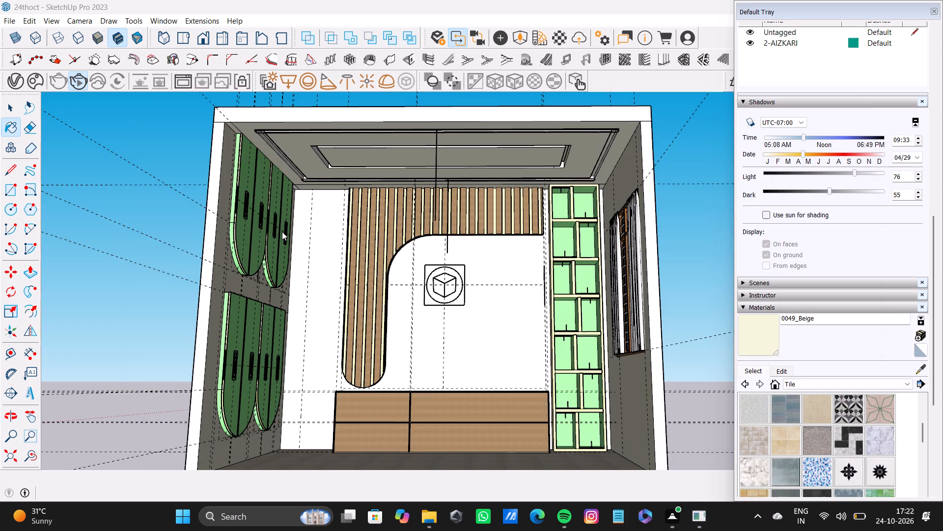
Examine the TV-unit room from several angles around its open front, including the wall panels, shelving and side window.
scroll(281, 231, down, 20)
middle_drag(302, 248, 333, 313)
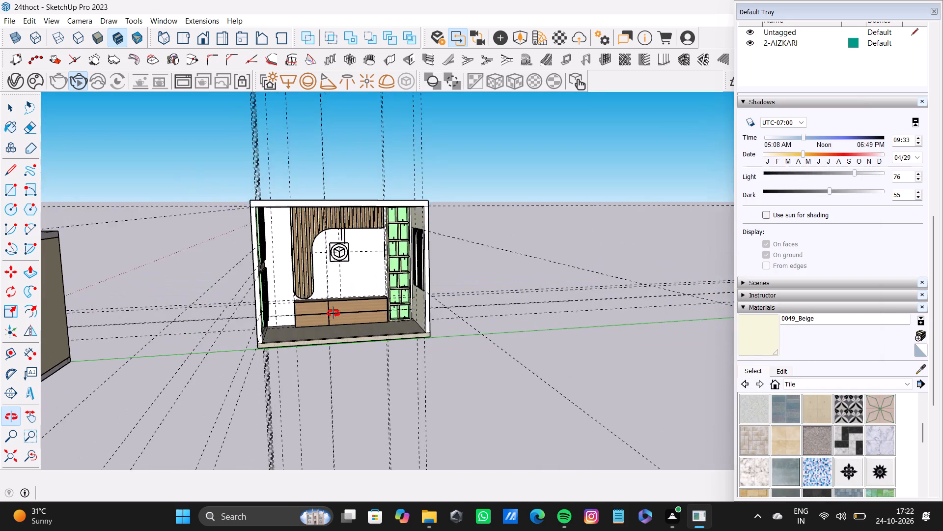
middle_drag(333, 313, 425, 321)
scroll(424, 318, up, 8)
middle_drag(424, 318, 397, 282)
scroll(397, 282, down, 3)
shift+middle_drag(397, 282, 342, 320)
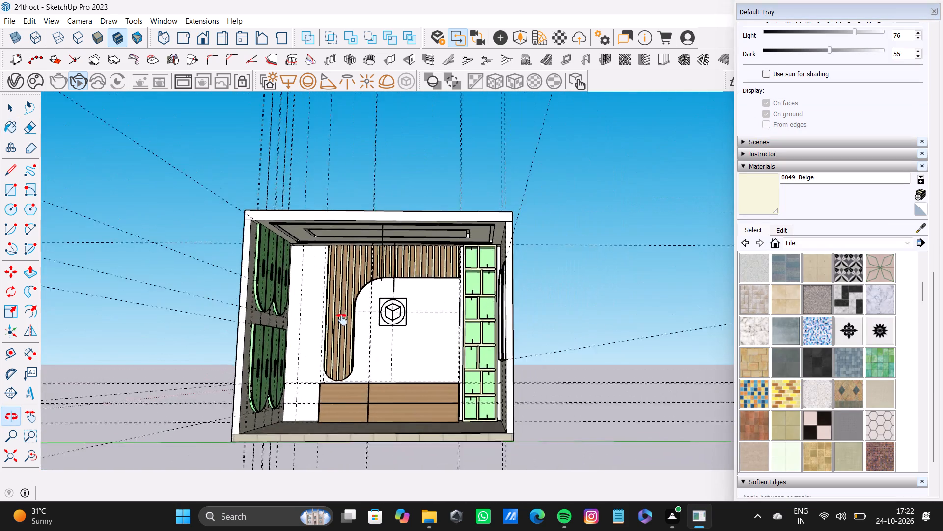
shift+middle_drag(342, 320, 340, 321)
scroll(339, 321, up, 7)
middle_drag(340, 321, 350, 255)
scroll(348, 255, down, 7)
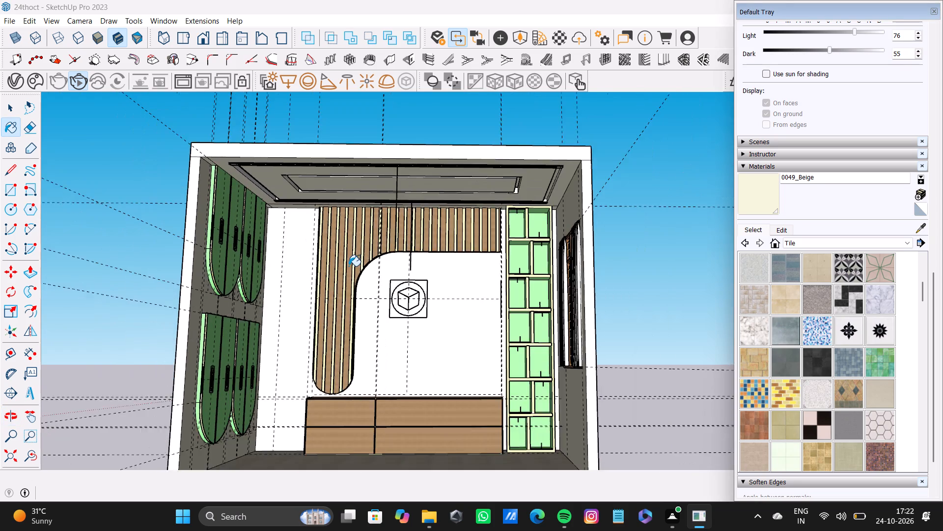
middle_drag(350, 266, 390, 282)
middle_drag(372, 306, 372, 306)
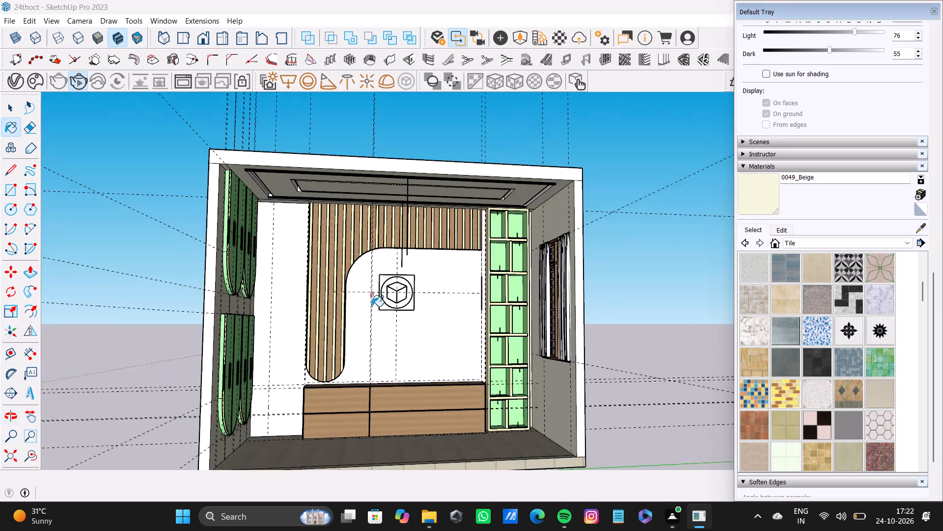
middle_drag(372, 306, 336, 280)
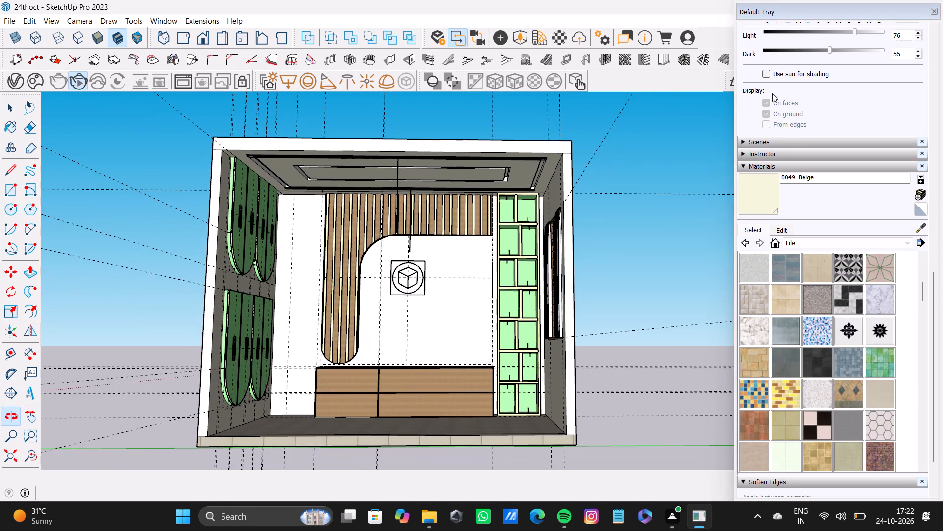
Close the Default Tray to widen the modelling area.
click(931, 12)
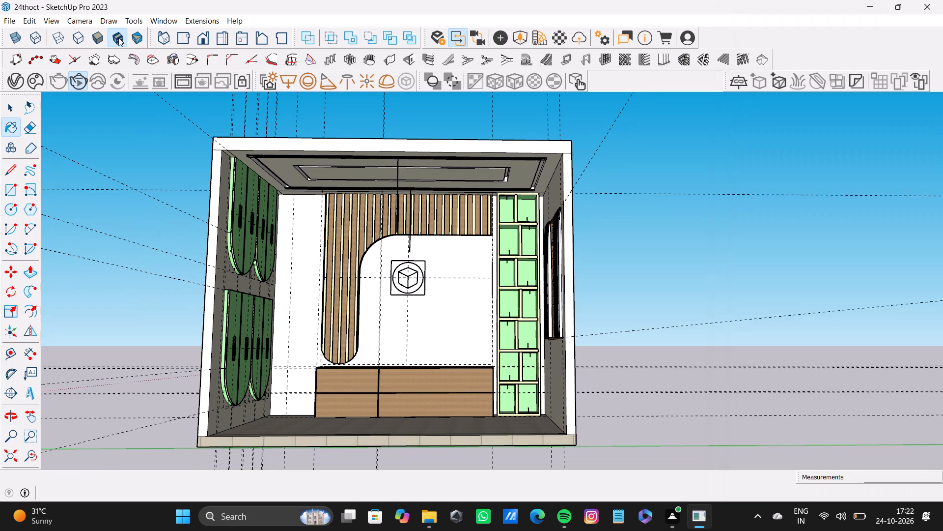
Set the SunLight intensity to 0 in the V-Ray light assets and close the Asset Editor.
click(9, 76)
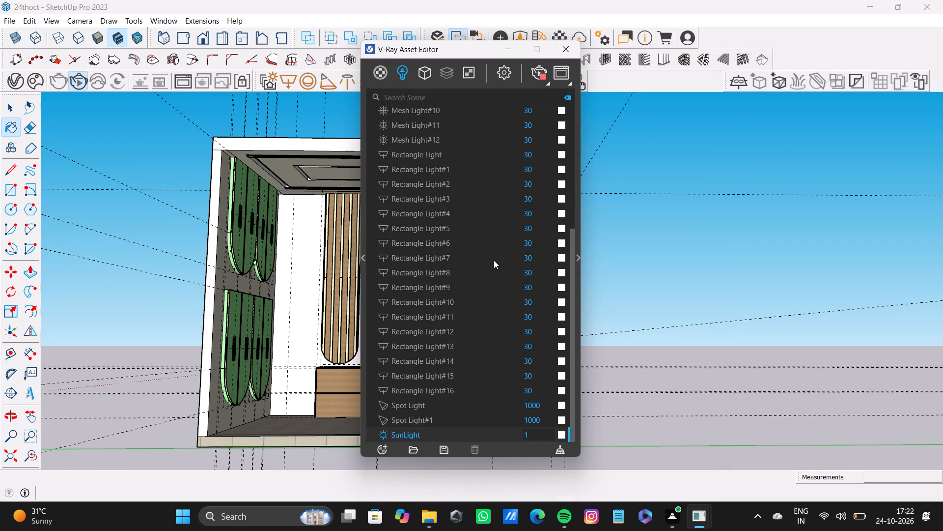
scroll(509, 351, down, 2)
drag(530, 435, 513, 433)
key(BackSpace)
key(0)
scroll(512, 246, up, 3)
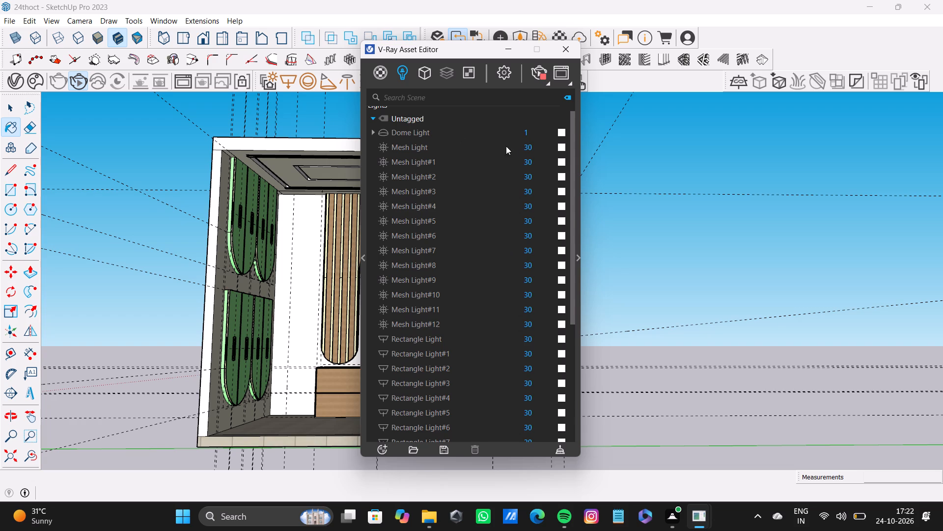
click(559, 53)
Restart the interactive V-Ray render of the TV-unit room from the current front view.
click(79, 83)
click(79, 83)
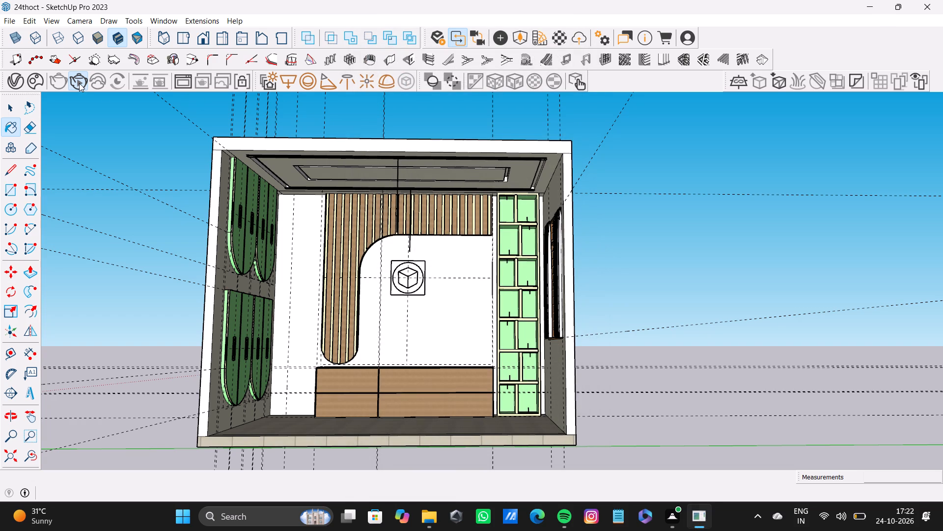
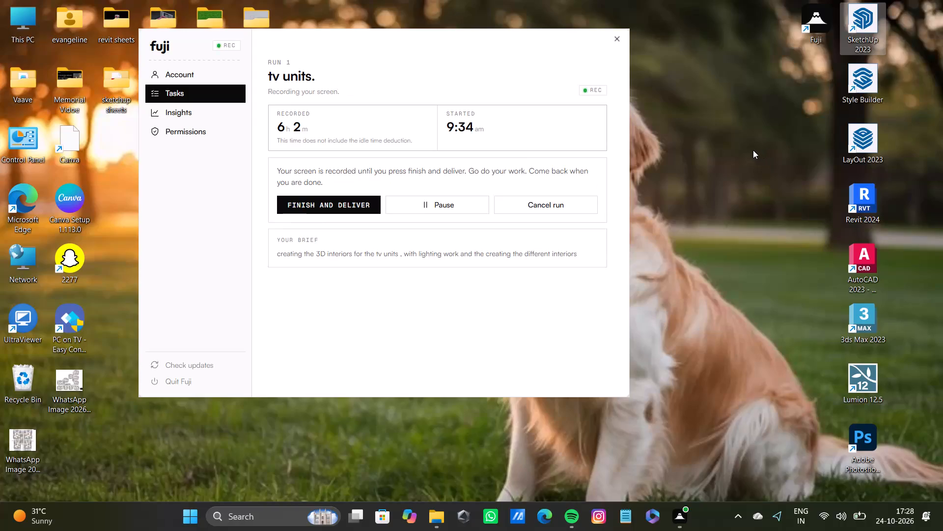
Launch SketchUp 2023 from the desktop.
double_click(865, 27)
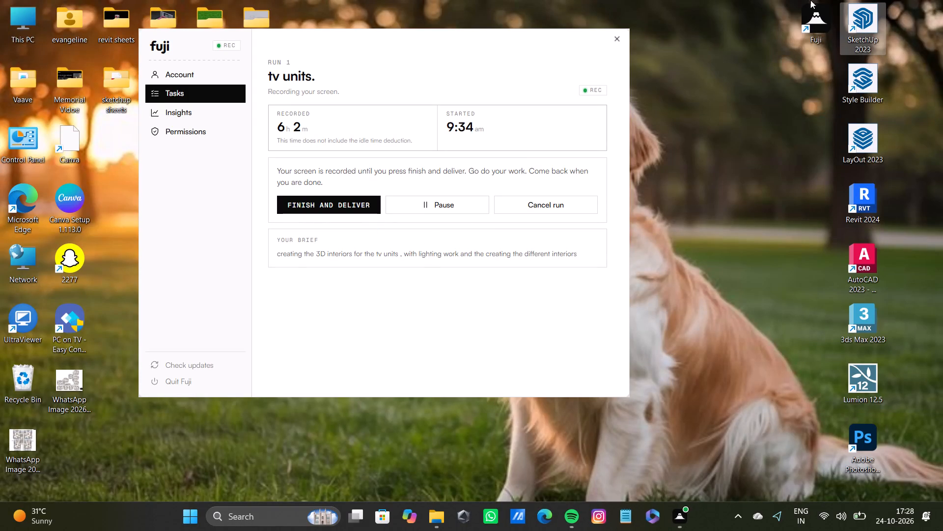
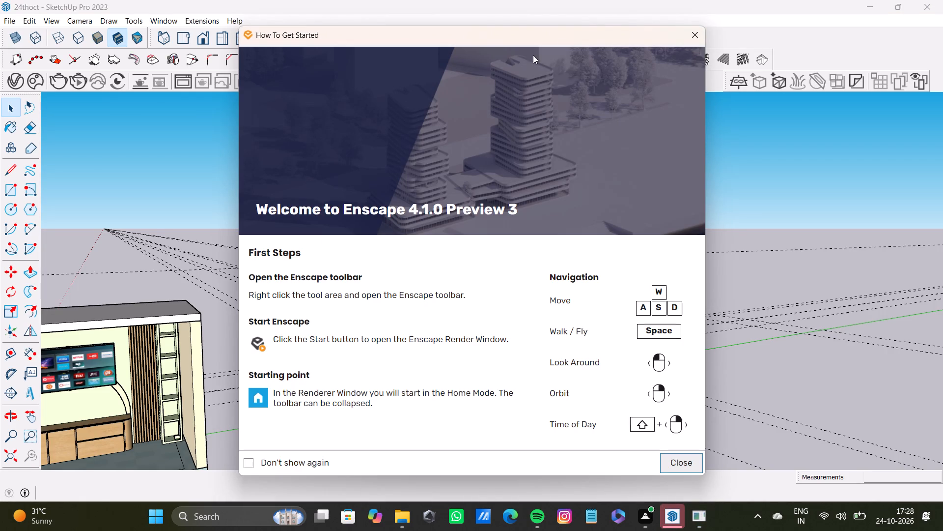
Dismiss the Enscape getting-started window and the SketchUp welcome window to reach the 24thoct model.
click(691, 38)
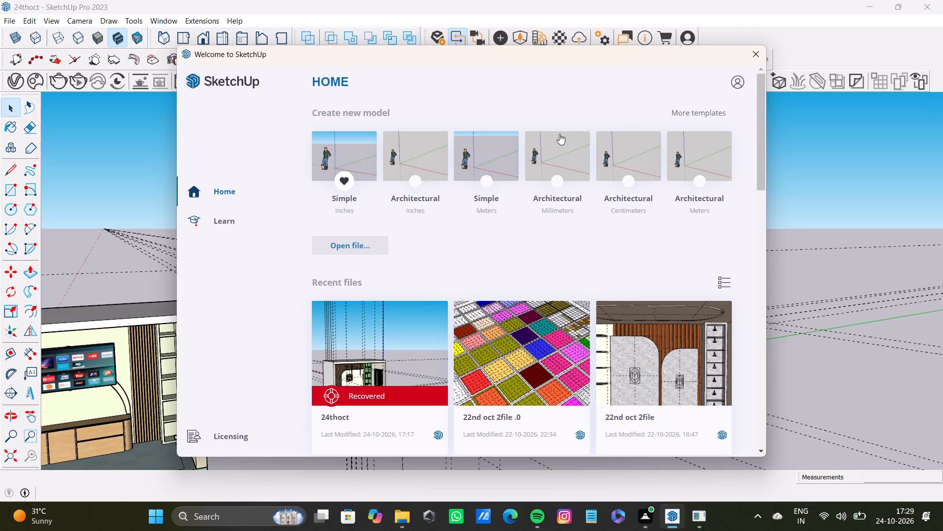
click(752, 56)
Frame the open front of the TV-unit room and preview it with an interactive V-Ray render.
scroll(380, 312, down, 3)
scroll(394, 328, up, 7)
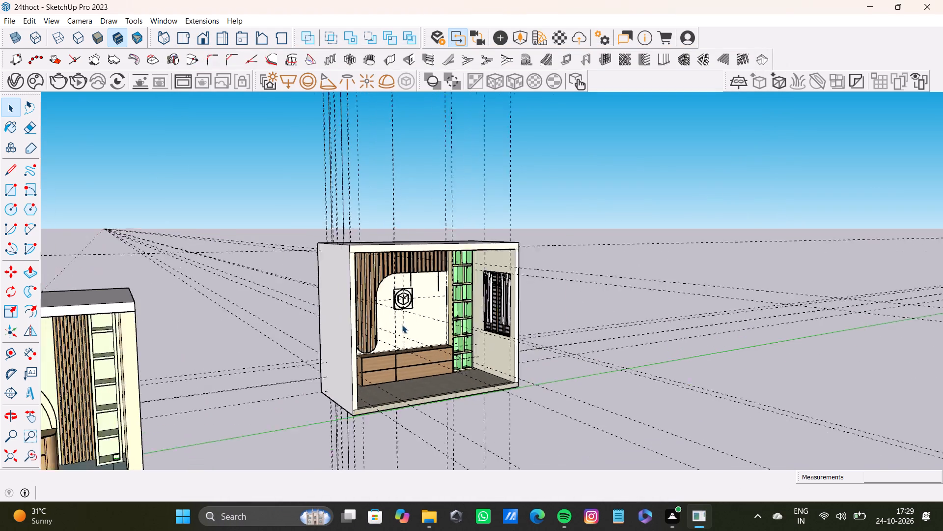
scroll(402, 324, up, 10)
middle_drag(499, 339, 355, 341)
scroll(367, 328, down, 4)
shift+middle_drag(367, 327, 380, 282)
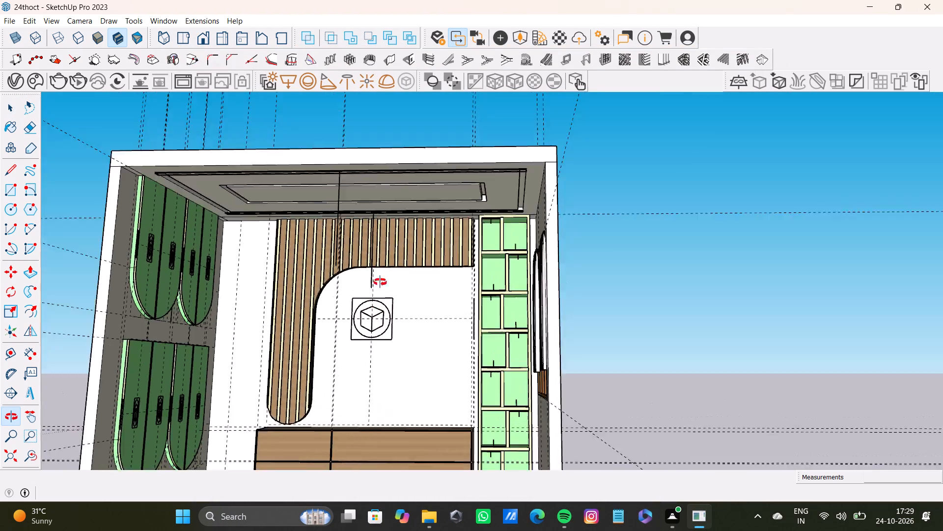
shift+middle_drag(380, 282, 382, 269)
scroll(382, 269, down, 4)
shift+middle_drag(385, 299, 497, 320)
scroll(495, 323, up, 6)
shift+middle_drag(494, 326, 464, 351)
scroll(464, 347, down, 4)
shift+middle_drag(464, 346, 585, 334)
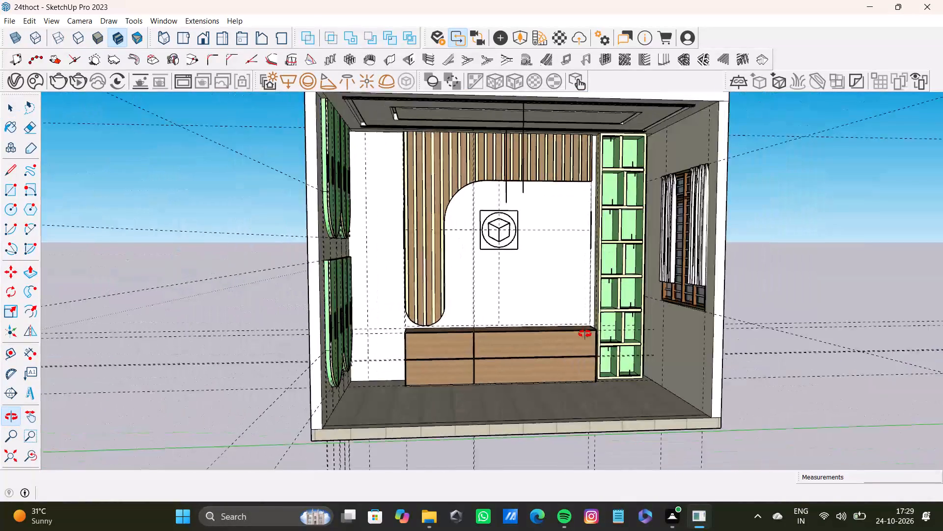
shift+middle_drag(585, 334, 510, 306)
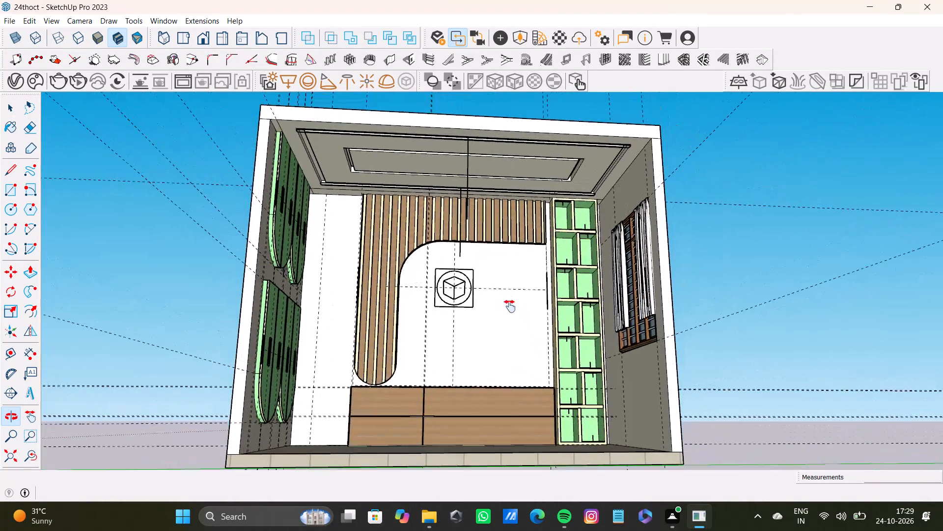
shift+middle_drag(510, 306, 509, 307)
click(76, 81)
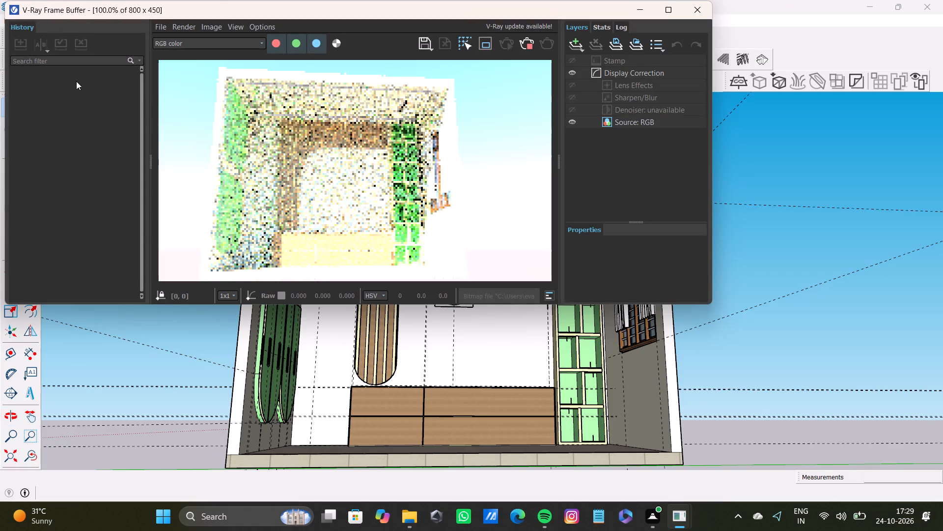
click(694, 7)
Set the SunLight intensity to 0 in the V-Ray Asset Editor.
click(23, 85)
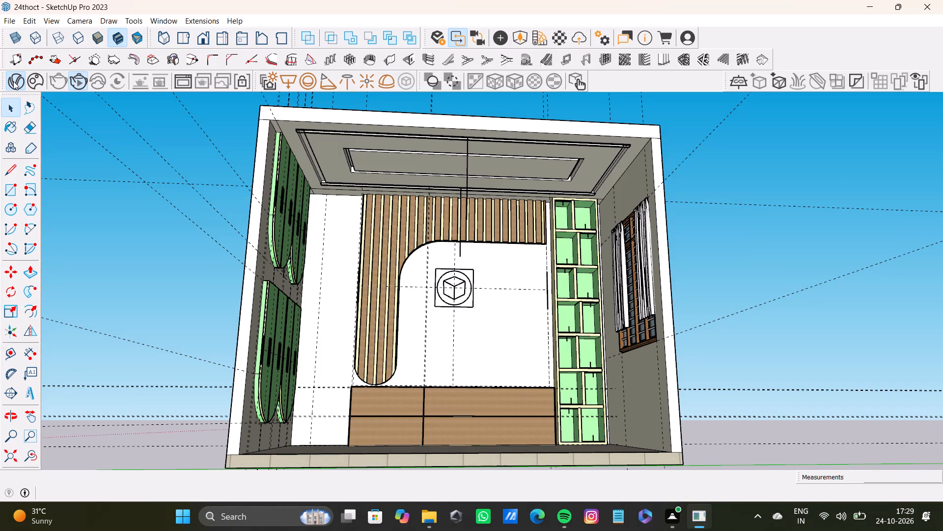
click(13, 81)
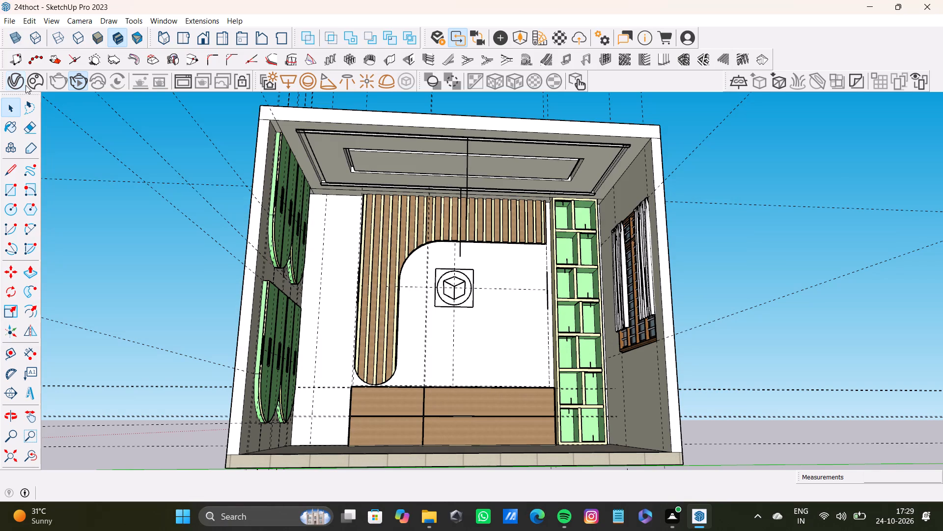
click(86, 88)
click(10, 83)
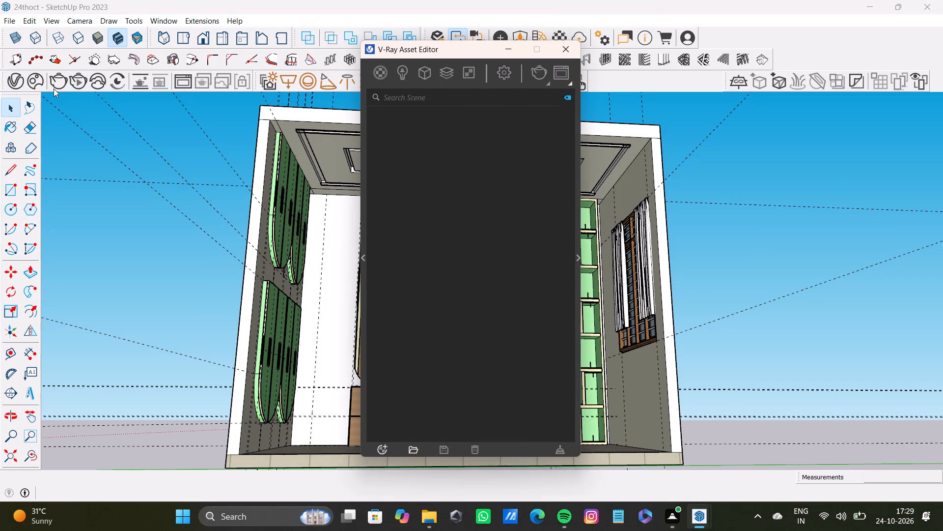
click(403, 77)
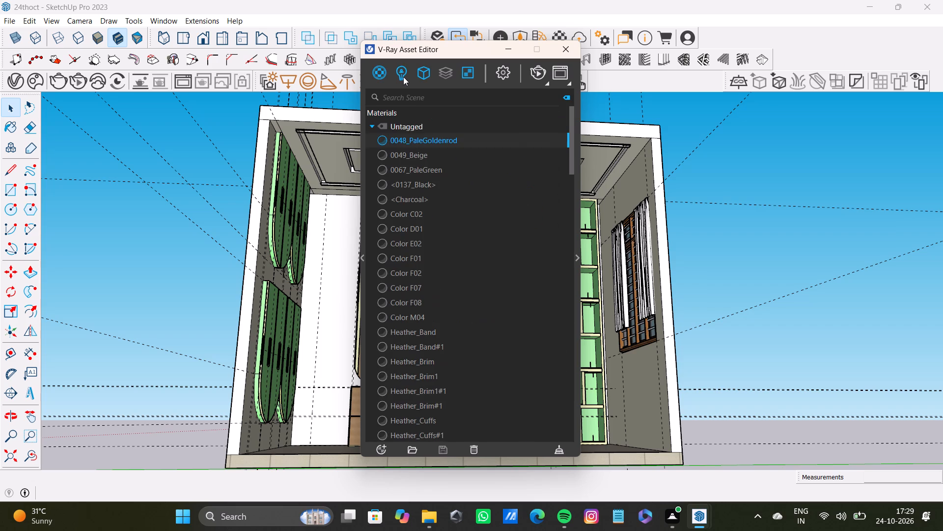
scroll(500, 279, down, 6)
scroll(524, 389, down, 3)
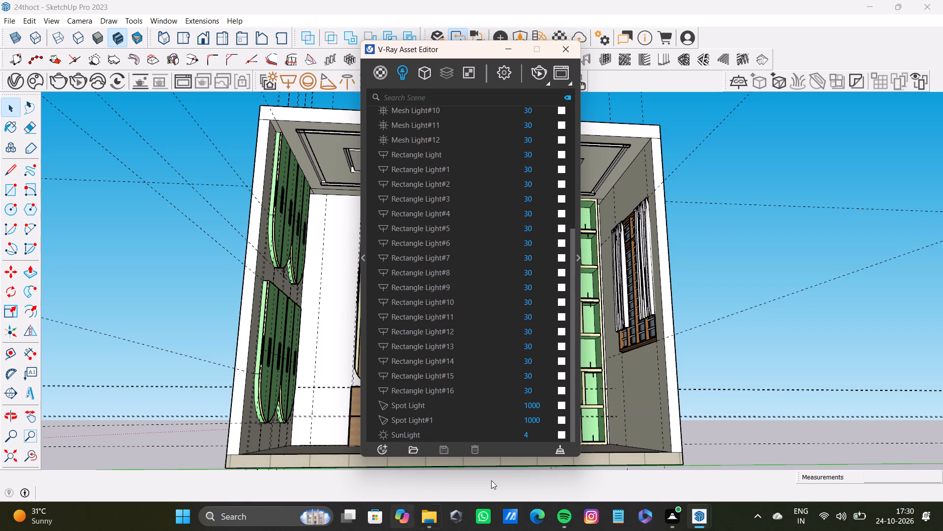
drag(535, 436, 519, 438)
key(BackSpace)
key(1)
key(BackSpace)
key(0)
key(Return)
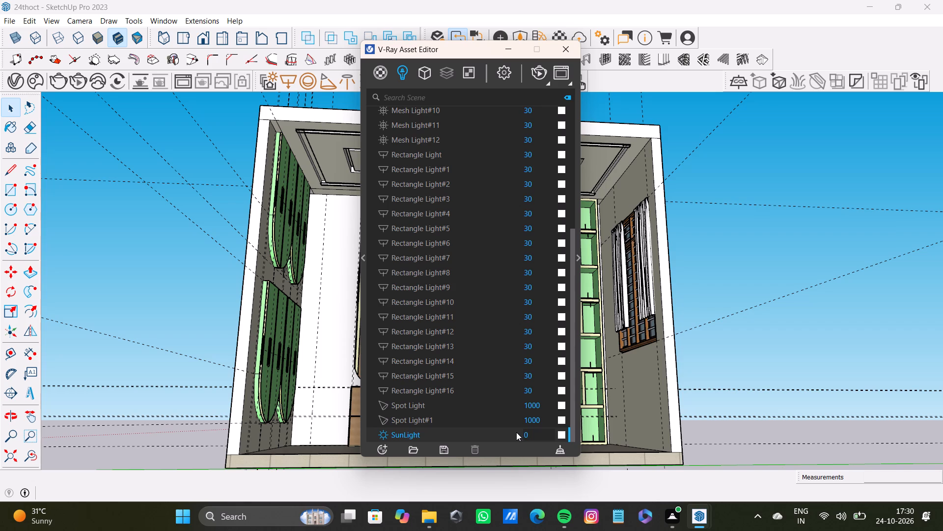
click(578, 49)
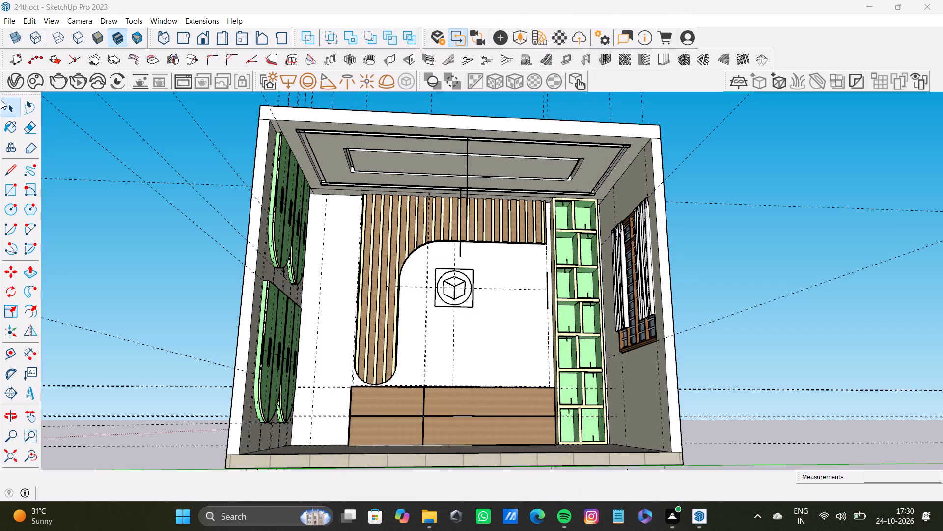
Start an interactive V-Ray render of the TV-unit room from the current view.
click(77, 83)
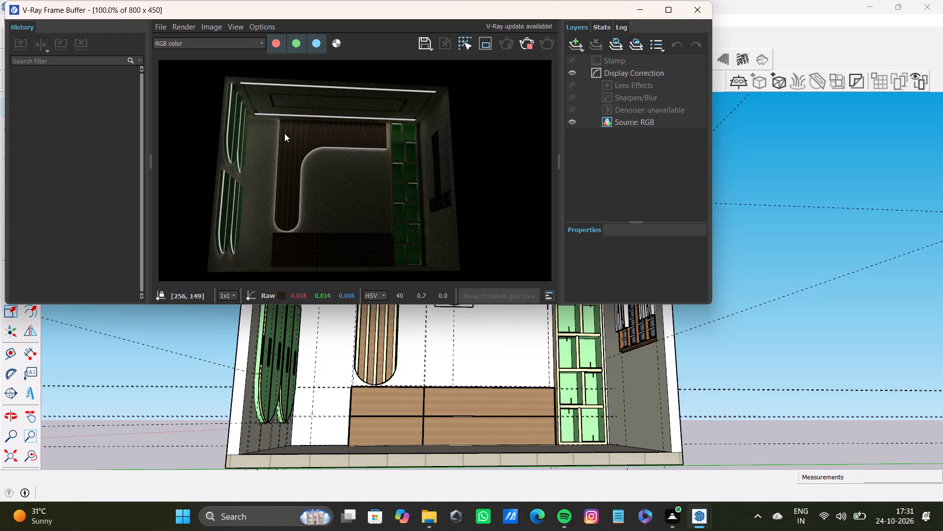
Save the rendered image as a PNG named 24thoct vray5 in the pdfs folder on the desktop.
click(418, 43)
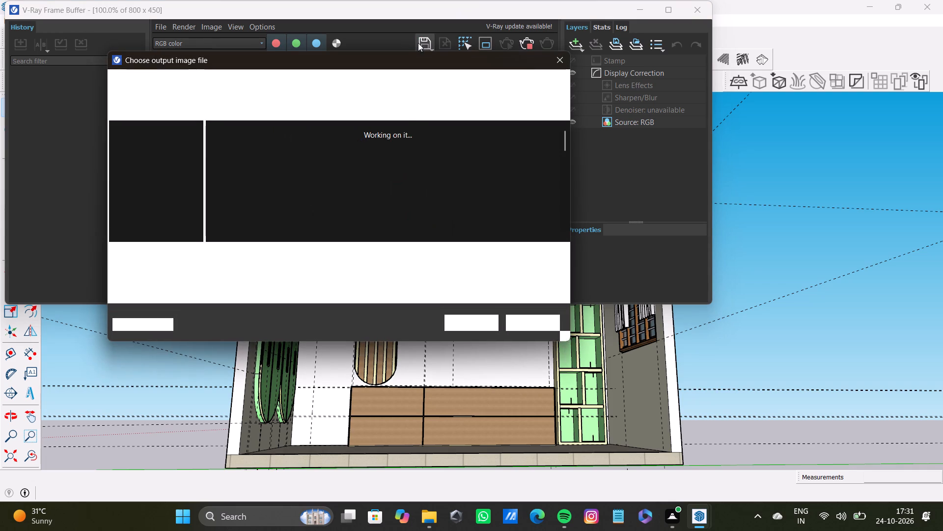
scroll(149, 186, down, 2)
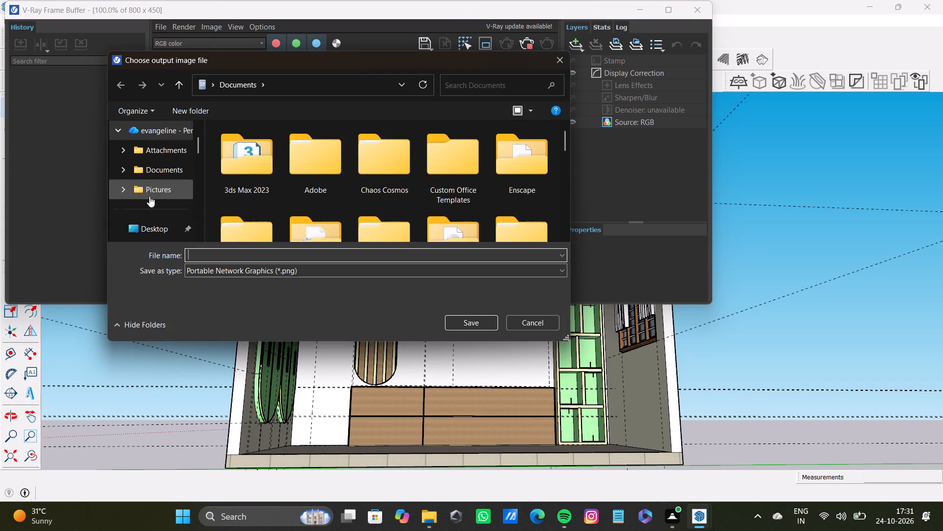
scroll(149, 196, down, 8)
click(160, 128)
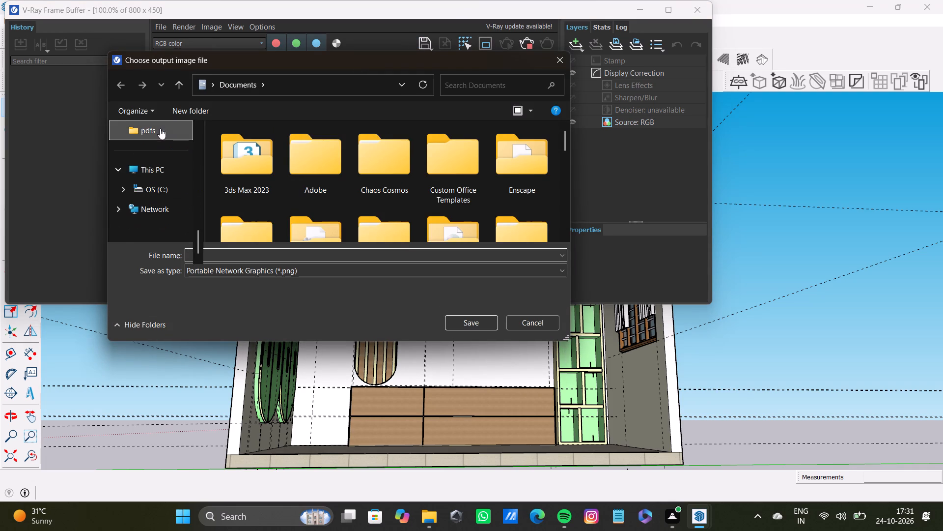
click(230, 275)
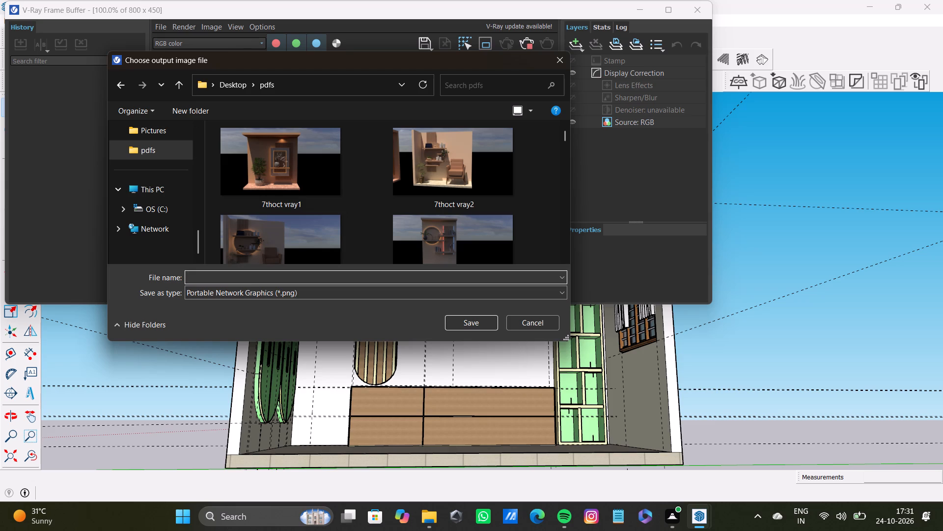
text(24)
text(th)
text(oct ve)
key(a)
key(t)
key(BackSpace)
key(BackSpace)
key(BackSpace)
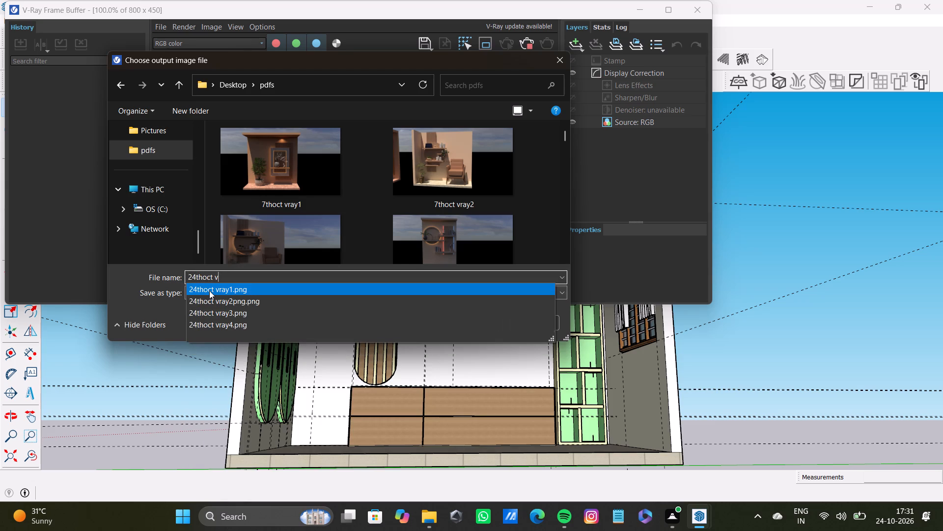
text(ray)
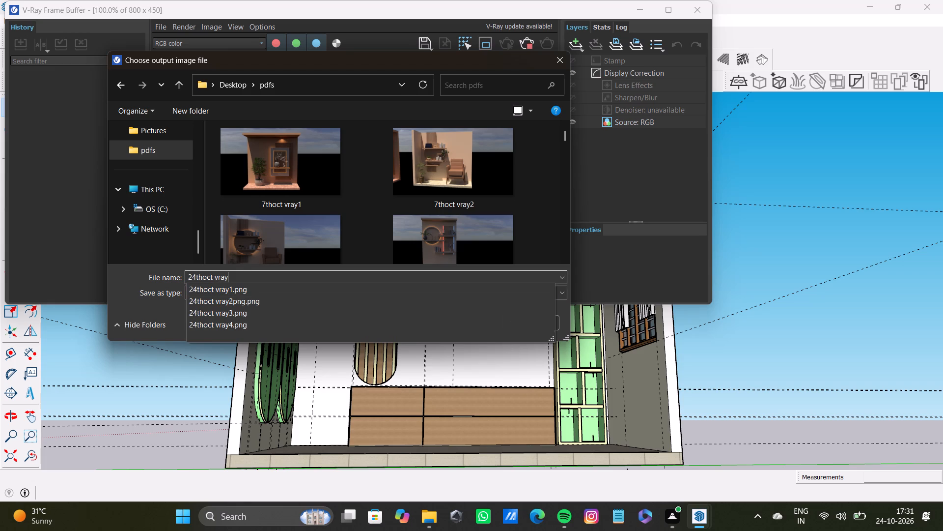
key(5)
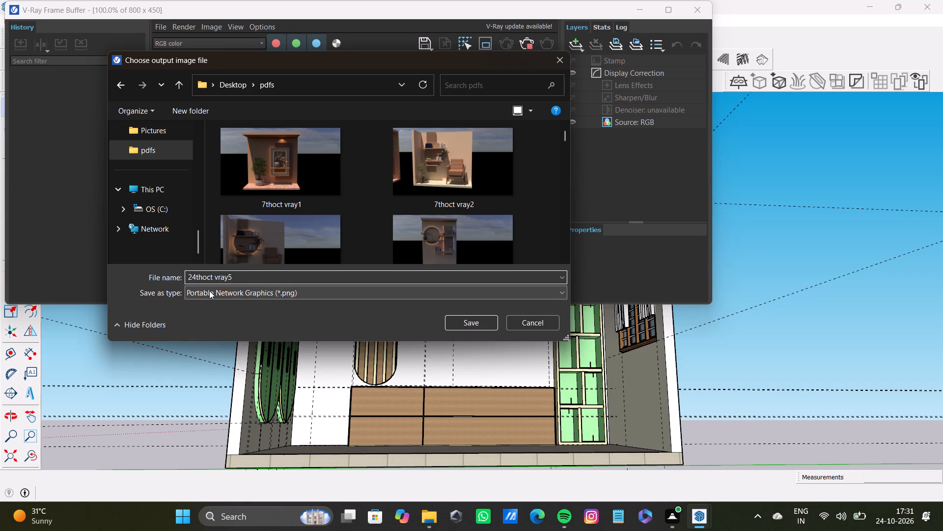
key(Return)
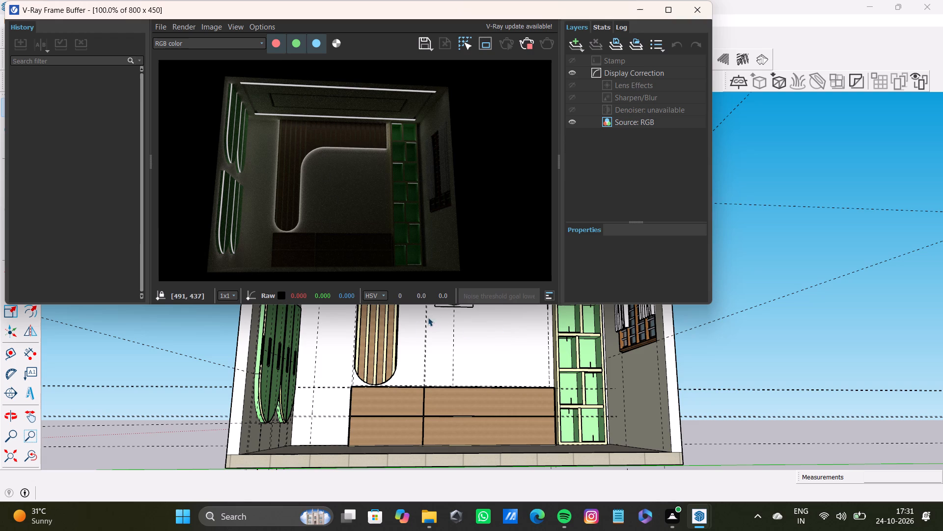
Re-render the room interactively from a more distant, level front view showing the floor, window and shelves.
middle_drag(368, 334, 317, 414)
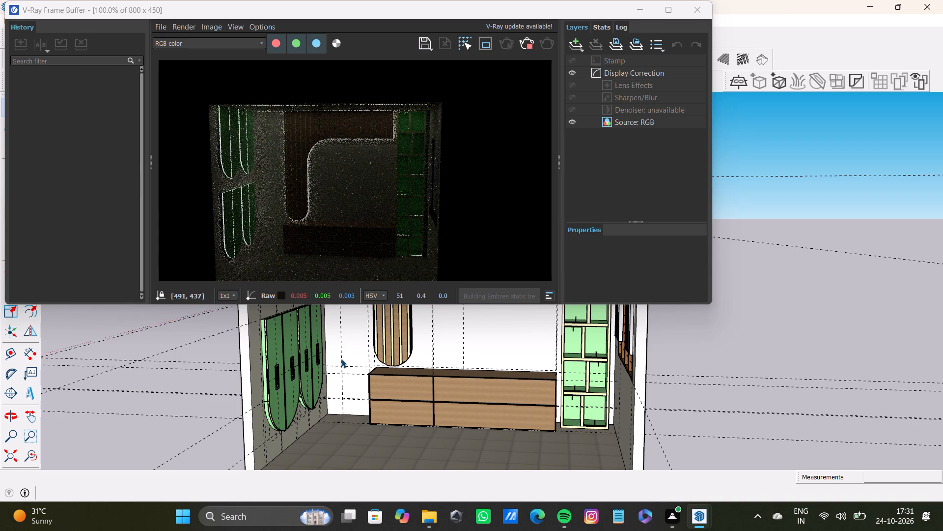
scroll(368, 361, down, 1)
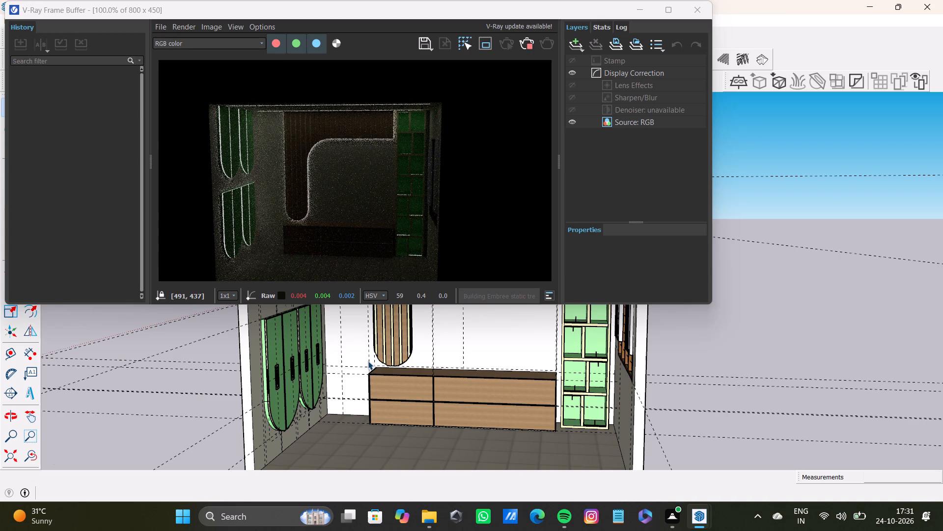
scroll(397, 362, down, 2)
middle_drag(398, 362, 394, 320)
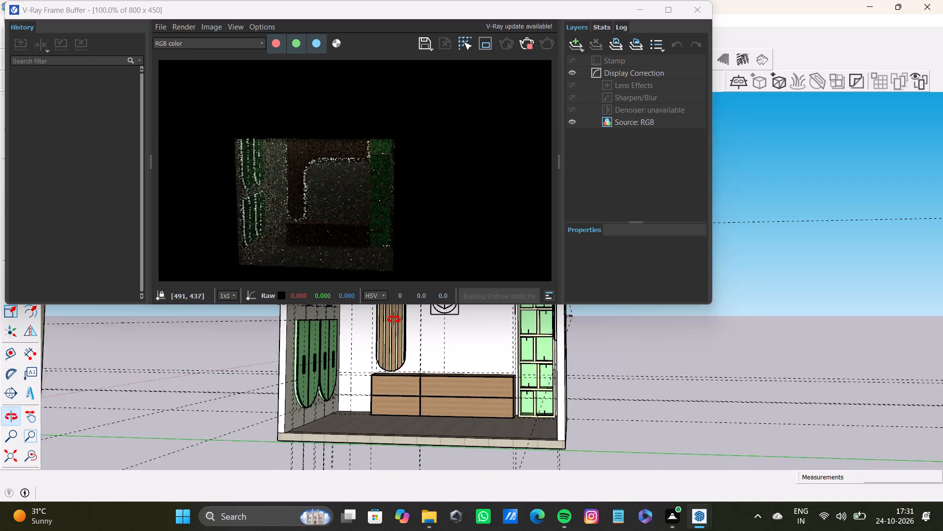
middle_drag(394, 320, 380, 324)
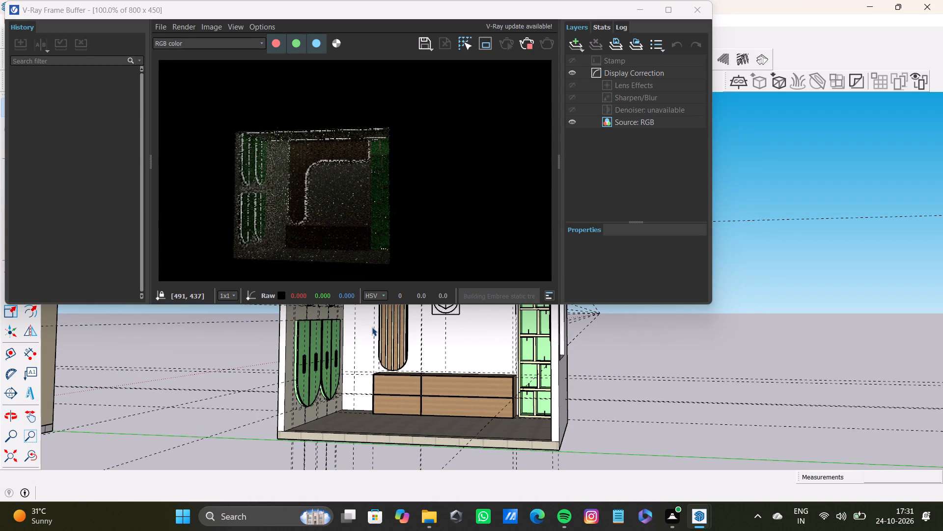
middle_drag(375, 352, 432, 358)
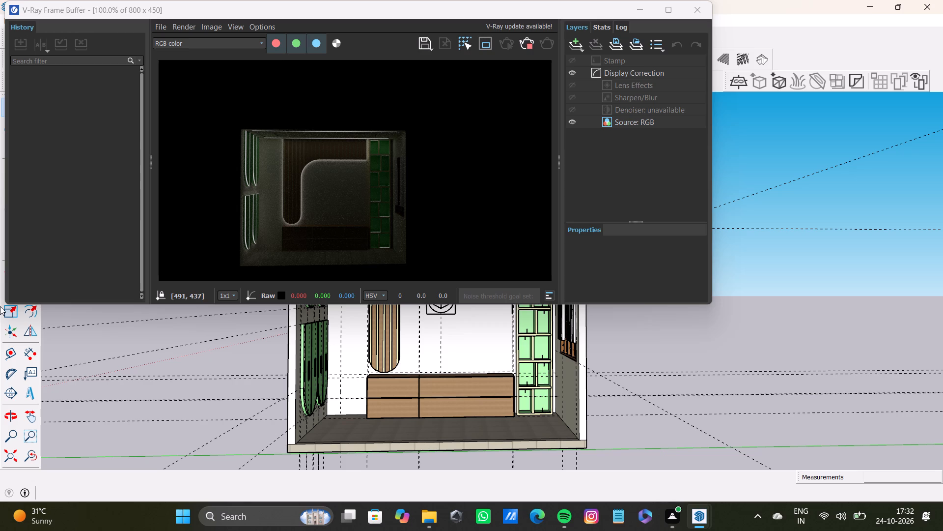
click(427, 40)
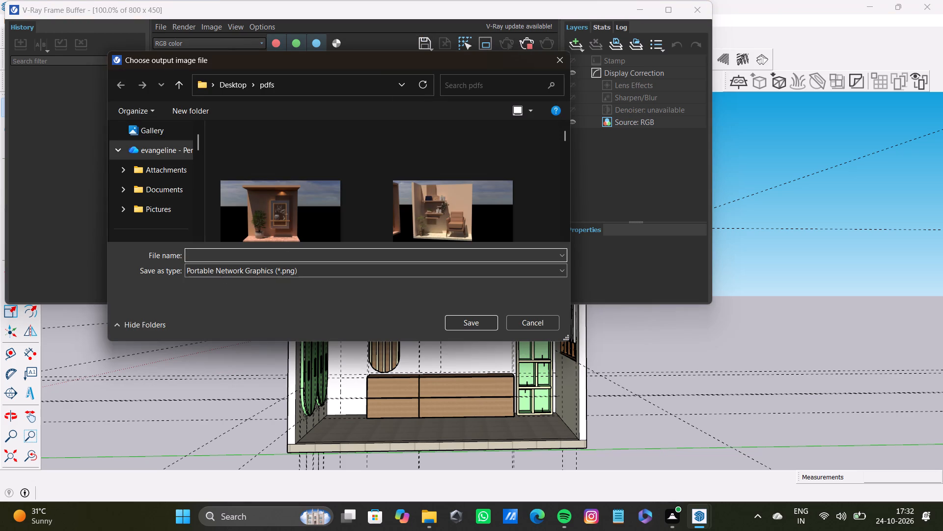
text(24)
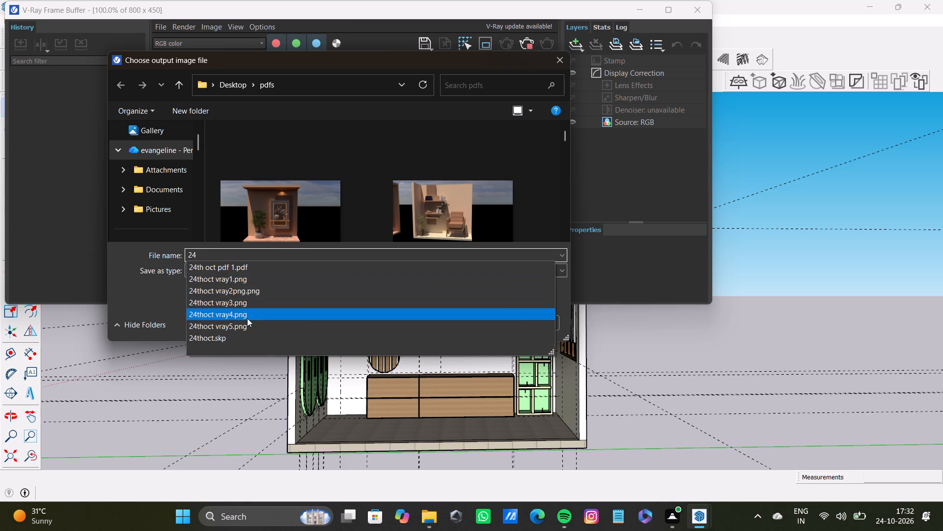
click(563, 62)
Close the V-Ray Frame Buffer to return to the model.
click(699, 12)
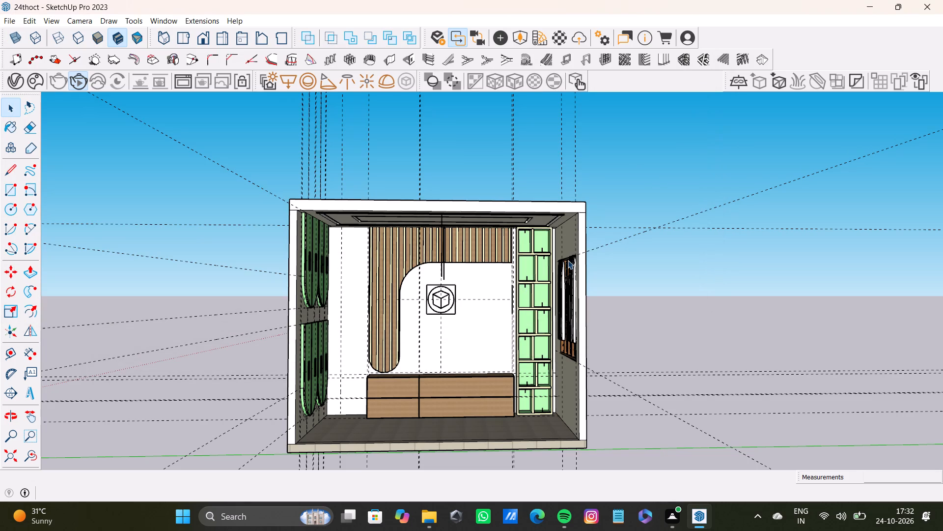
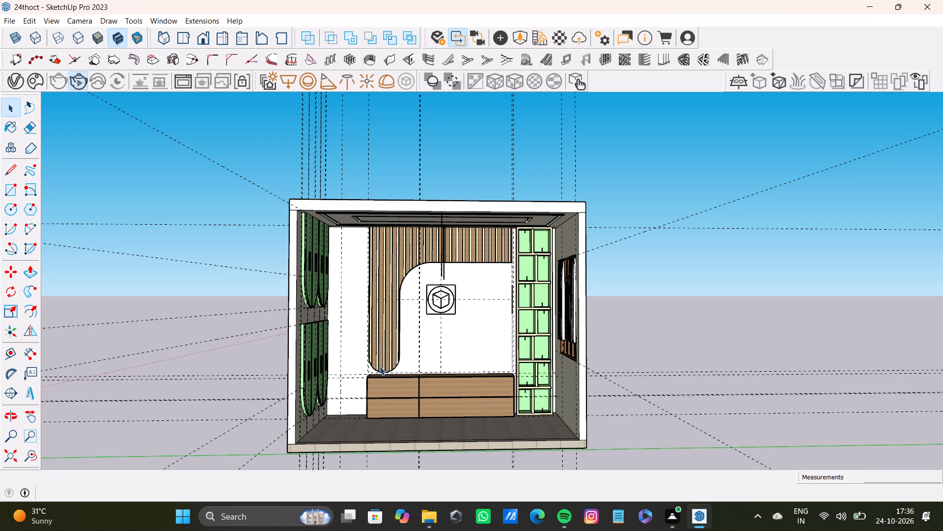
Stop the running interactive V-Ray render of the TV-unit room.
scroll(469, 165, up, 15)
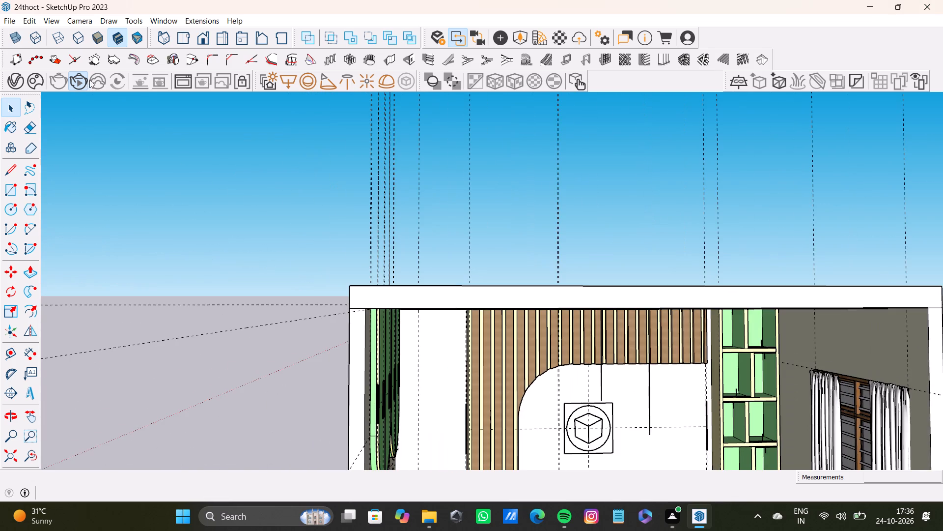
scroll(89, 80, up, 1)
click(80, 87)
click(12, 21)
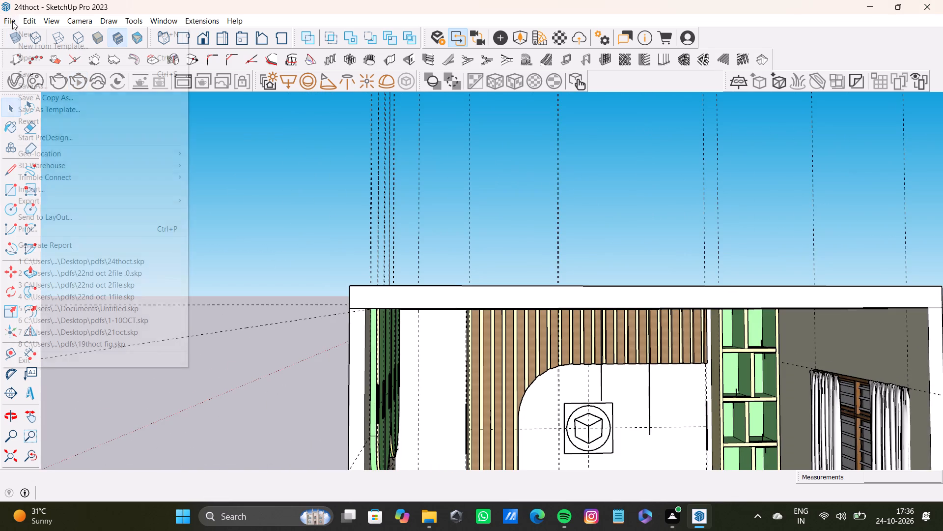
click(211, 176)
Permanently delete the light named Mesh Light from the scene's lights in the V-Ray Asset Editor.
click(18, 83)
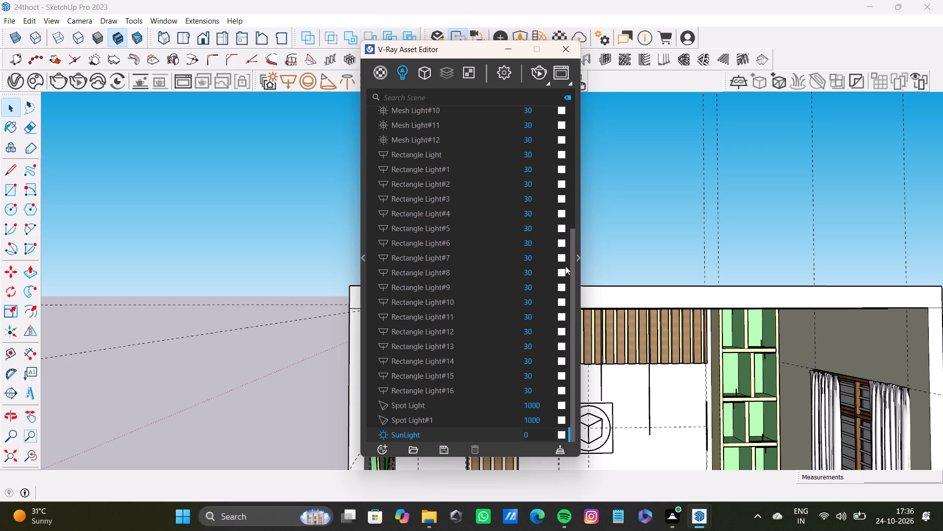
scroll(516, 260, up, 4)
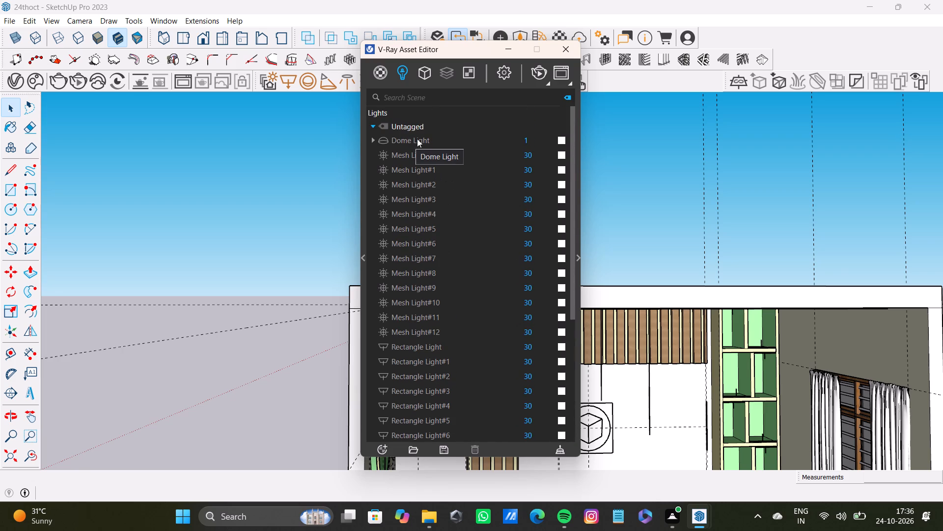
click(428, 154)
click(434, 171)
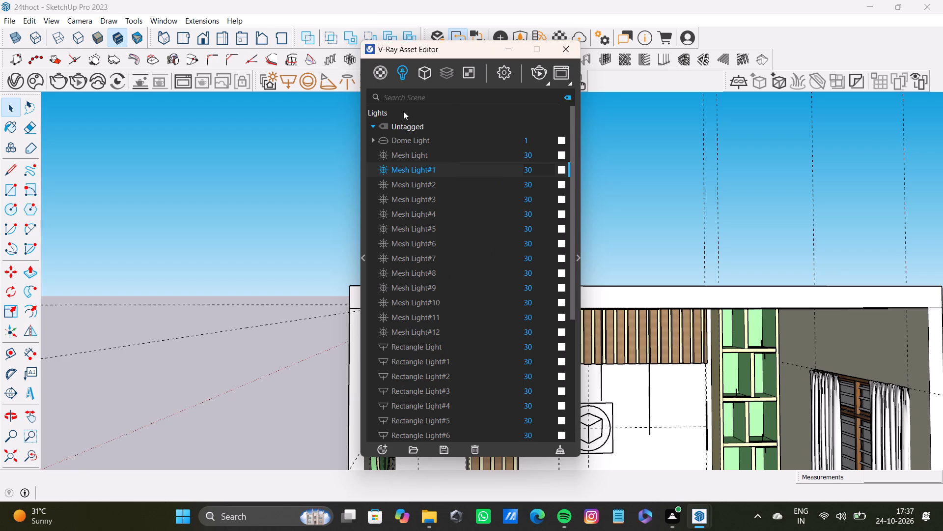
scroll(404, 124, up, 7)
click(404, 150)
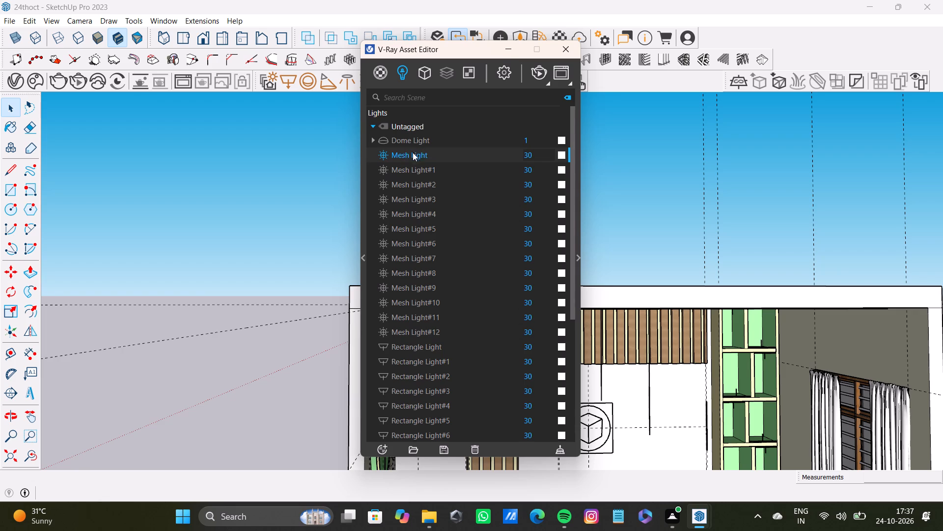
right_click(414, 154)
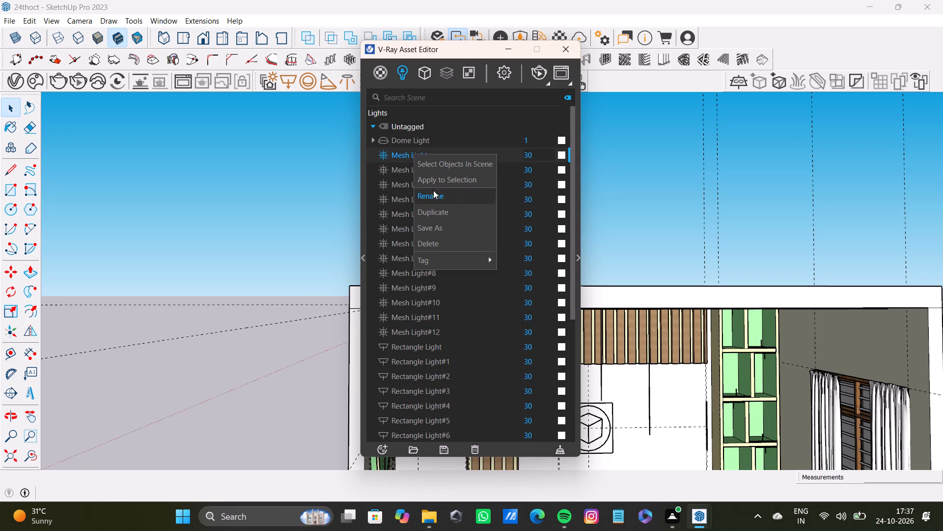
click(443, 241)
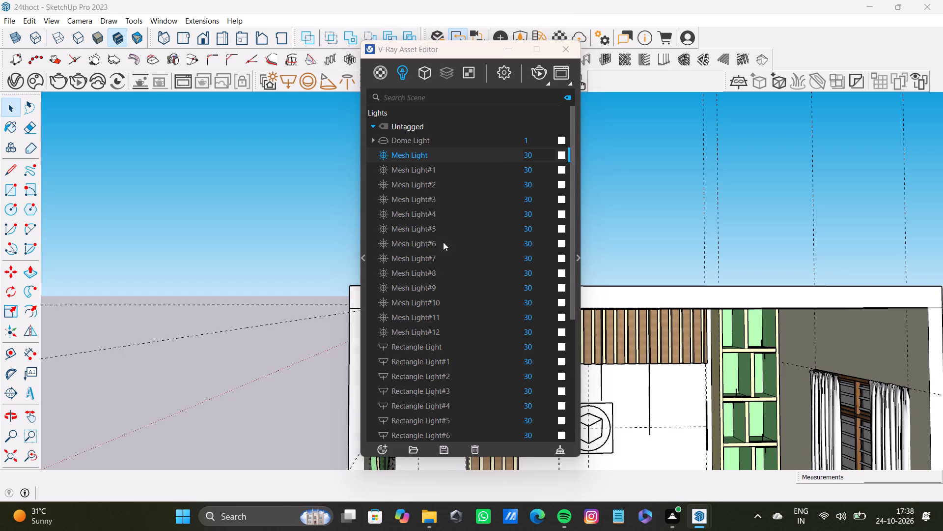
click(502, 260)
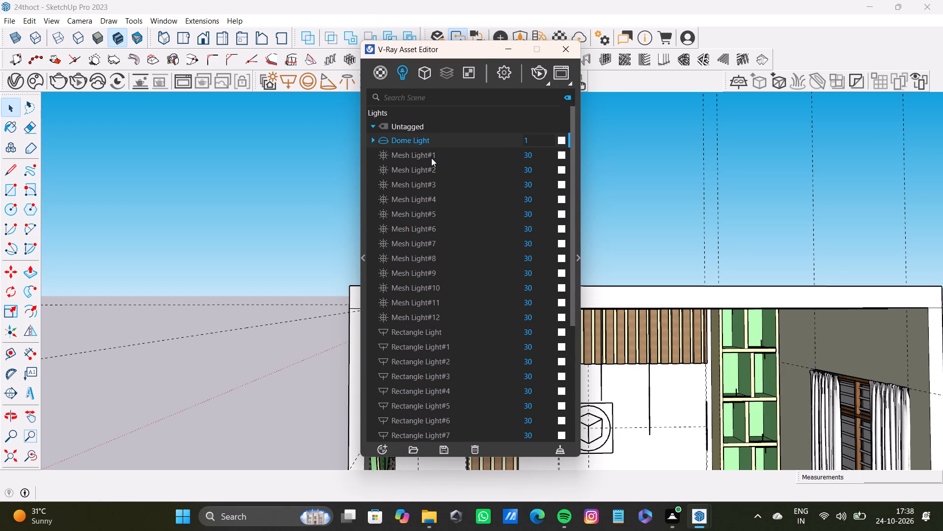
Permanently delete Mesh Light#1, Mesh Light#2 and Mesh Light#3 from the scene's lights.
click(431, 158)
right_click(431, 153)
click(456, 248)
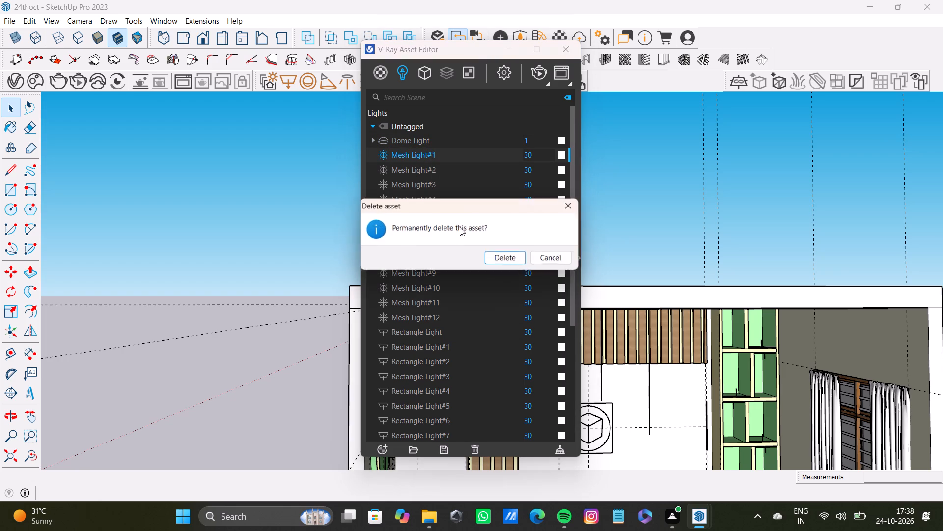
click(509, 256)
click(427, 154)
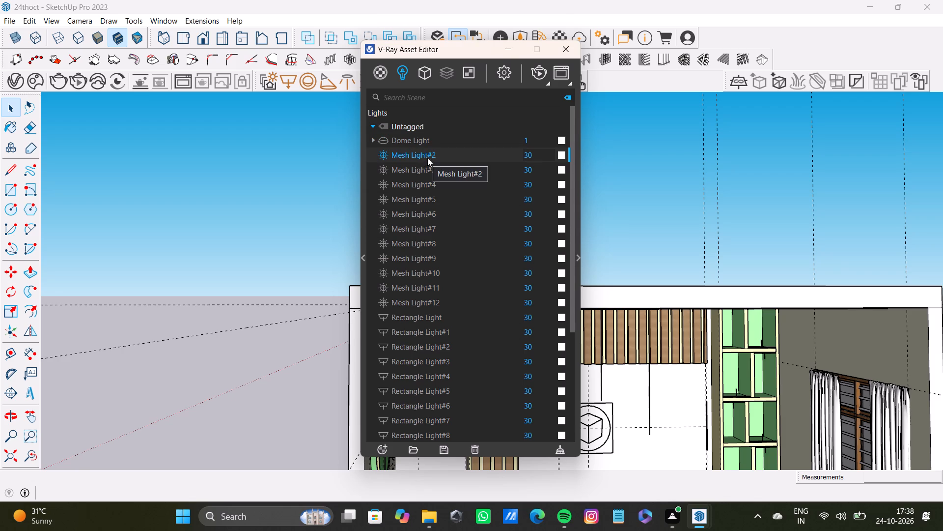
right_click(427, 158)
click(442, 245)
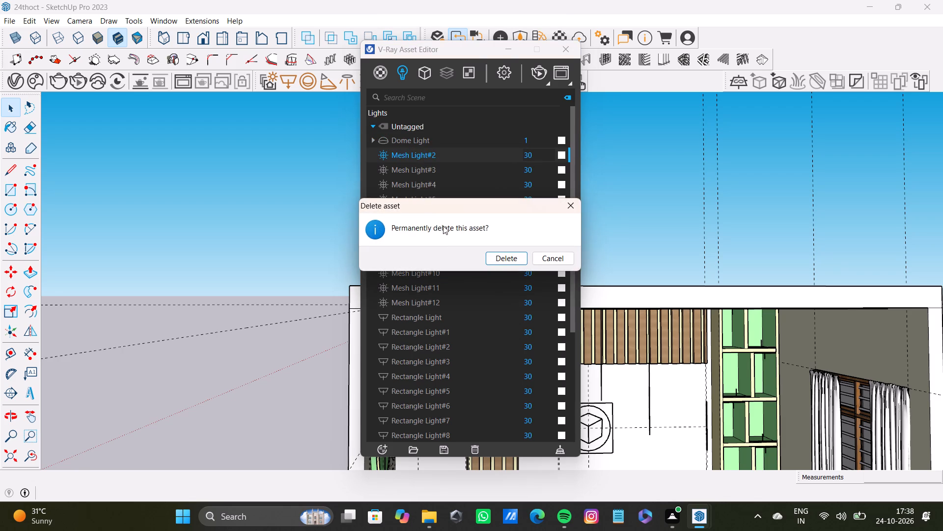
click(492, 257)
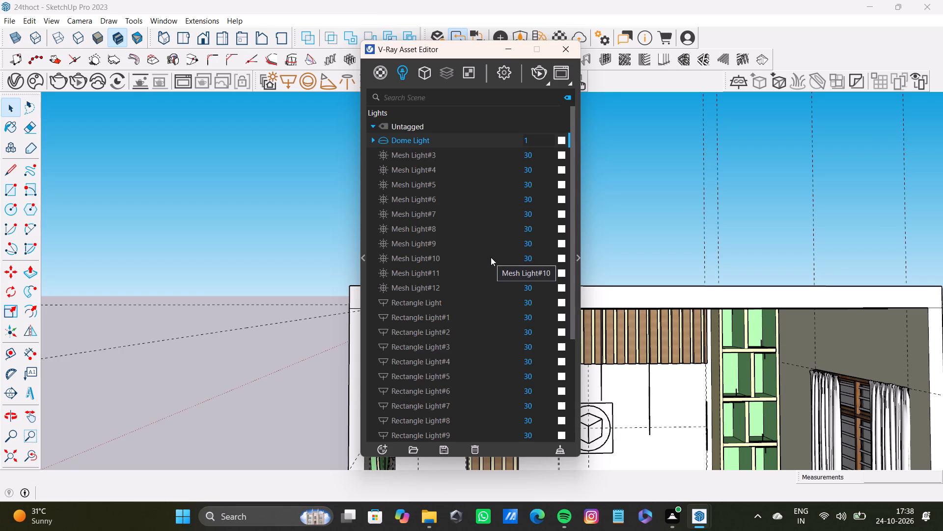
click(406, 156)
right_click(406, 157)
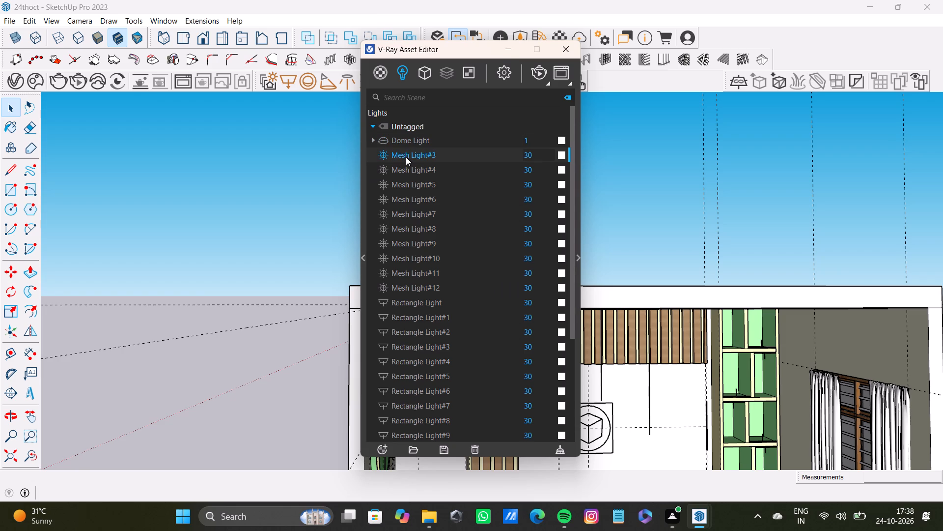
click(429, 247)
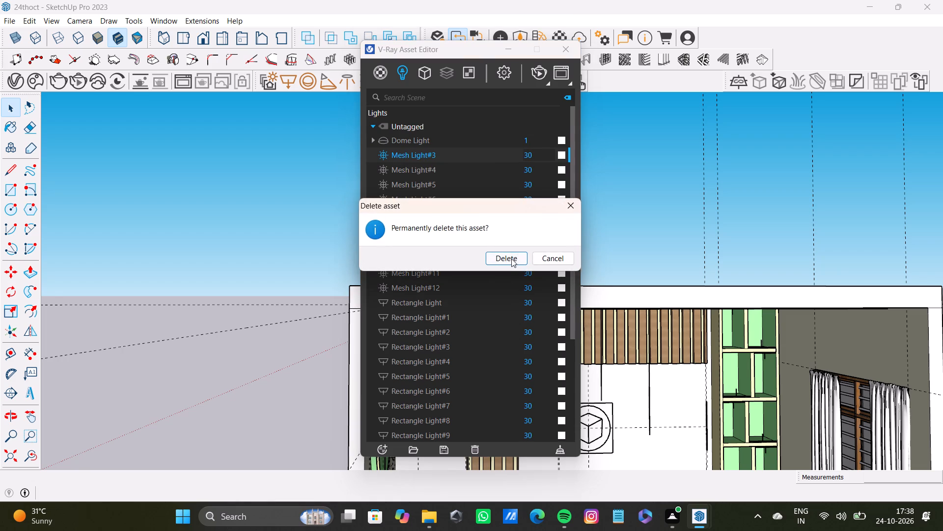
click(511, 259)
Permanently delete Mesh Light#4 and Mesh Light#5 from the scene's lights.
click(413, 155)
click(413, 155)
right_click(413, 155)
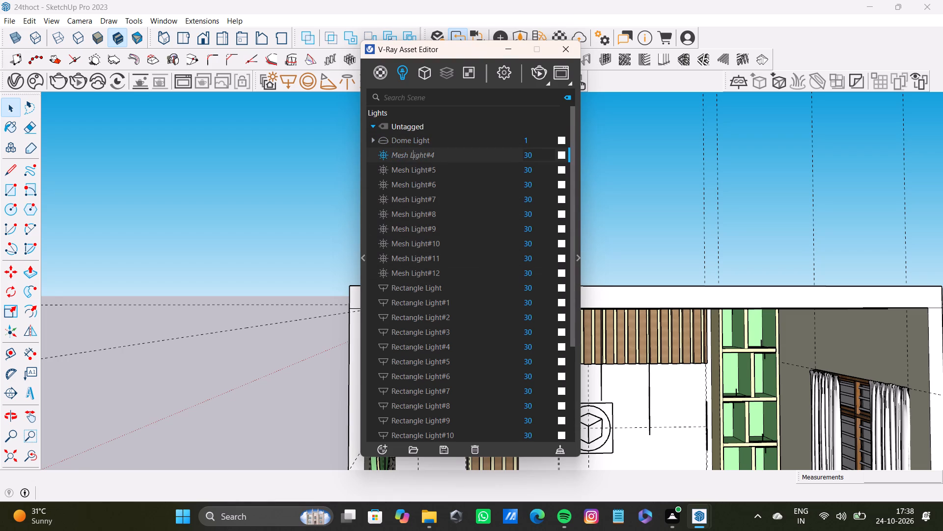
click(308, 190)
click(437, 154)
right_click(437, 154)
click(458, 243)
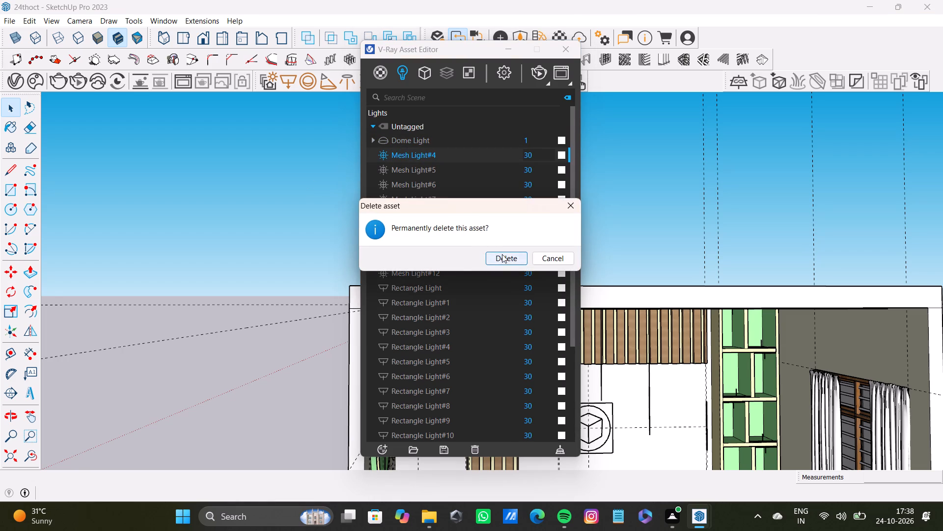
click(502, 254)
click(435, 155)
right_click(432, 154)
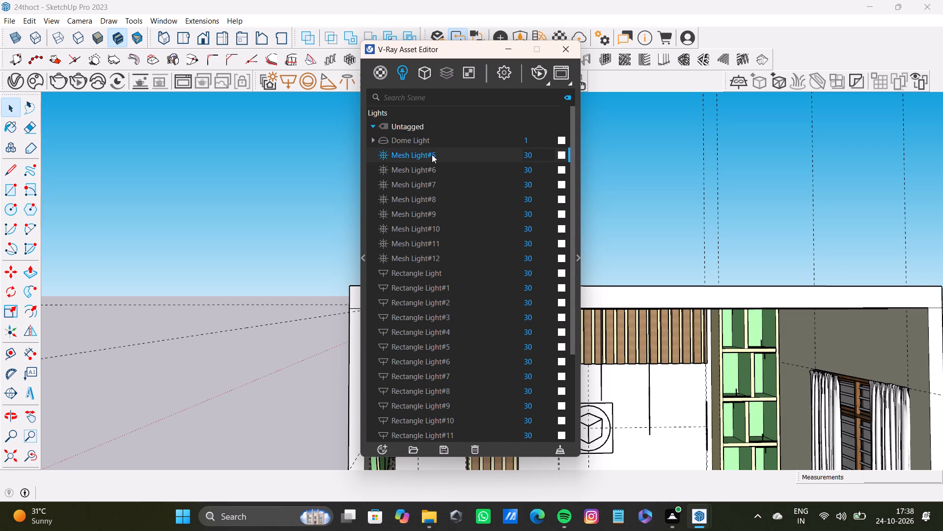
drag(455, 246, 456, 241)
click(504, 256)
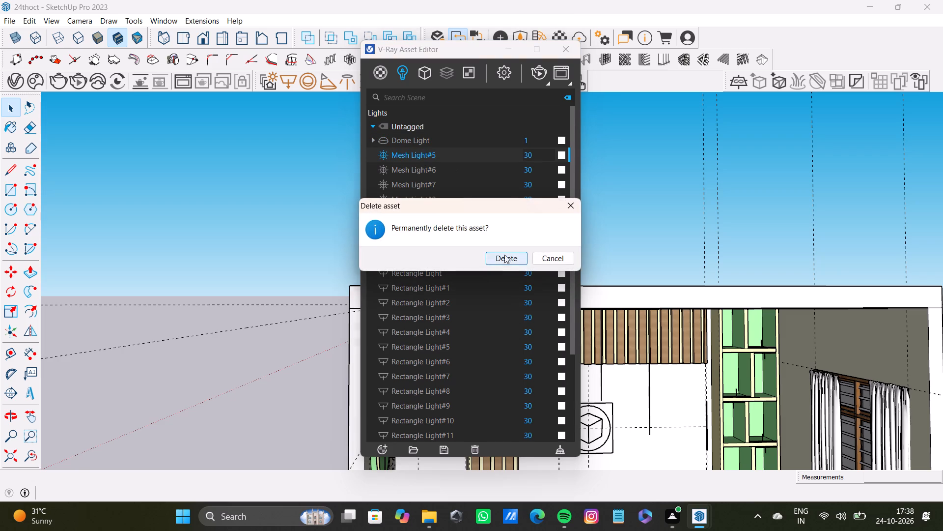
Permanently delete Rectangle Light#1 from the scene's lights.
scroll(447, 311, down, 5)
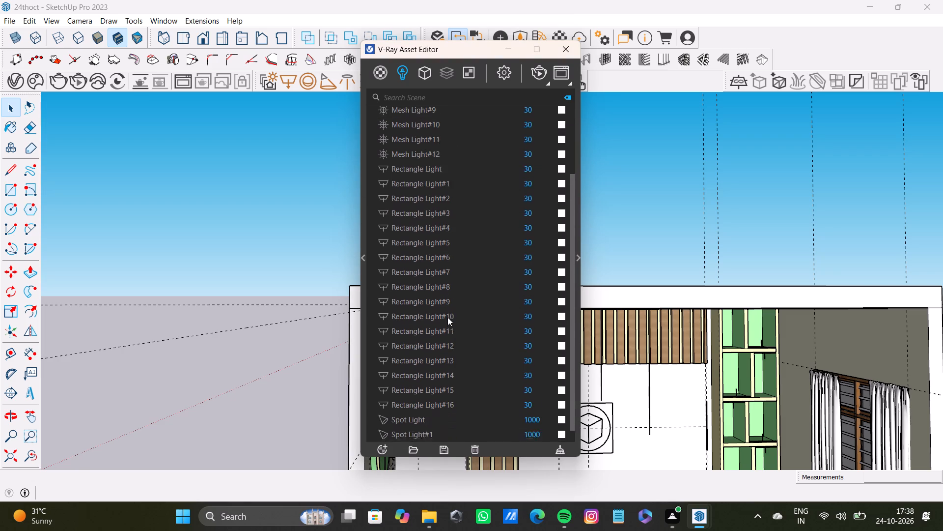
scroll(447, 317, down, 3)
click(436, 170)
right_click(438, 168)
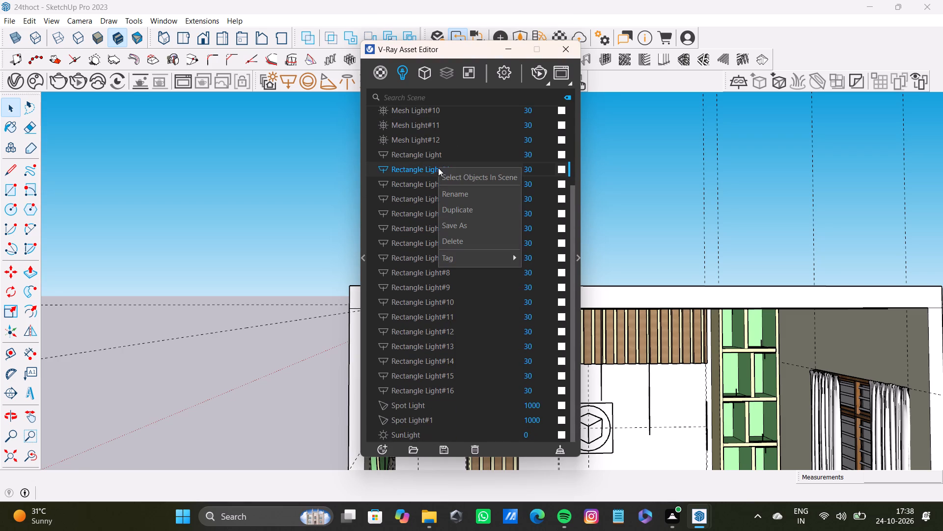
click(460, 243)
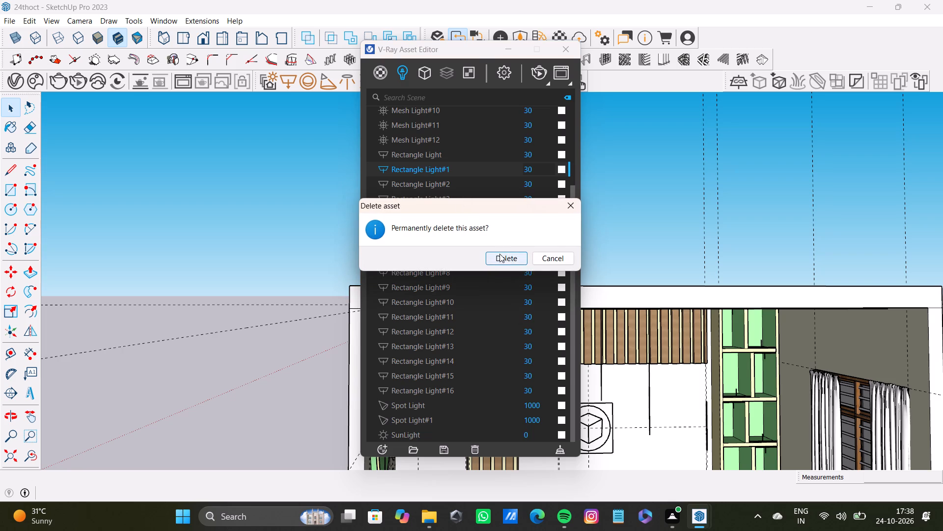
click(499, 255)
scroll(438, 195, down, 4)
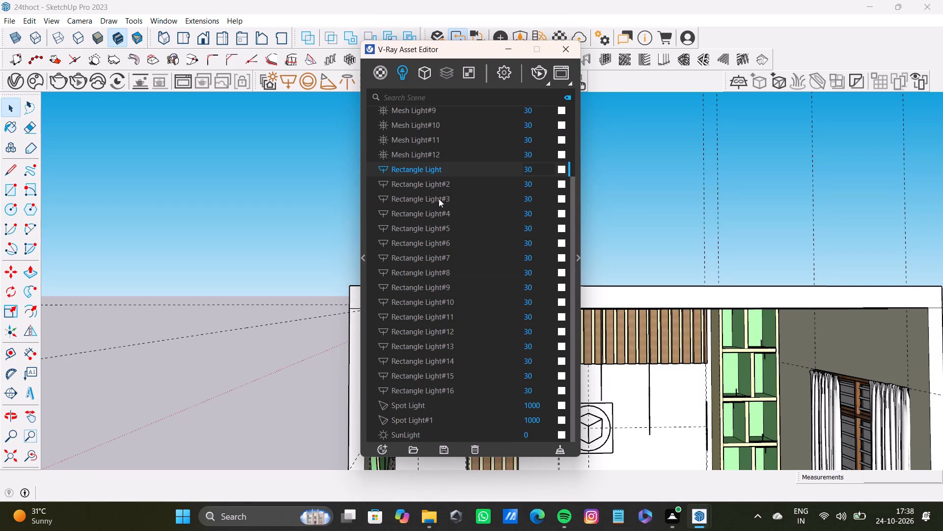
scroll(439, 199, up, 4)
scroll(446, 220, down, 7)
Render the room interactively in V-Ray, check the lighting from a more distant level front view, and close the Frame Buffer.
drag(443, 52, 173, 82)
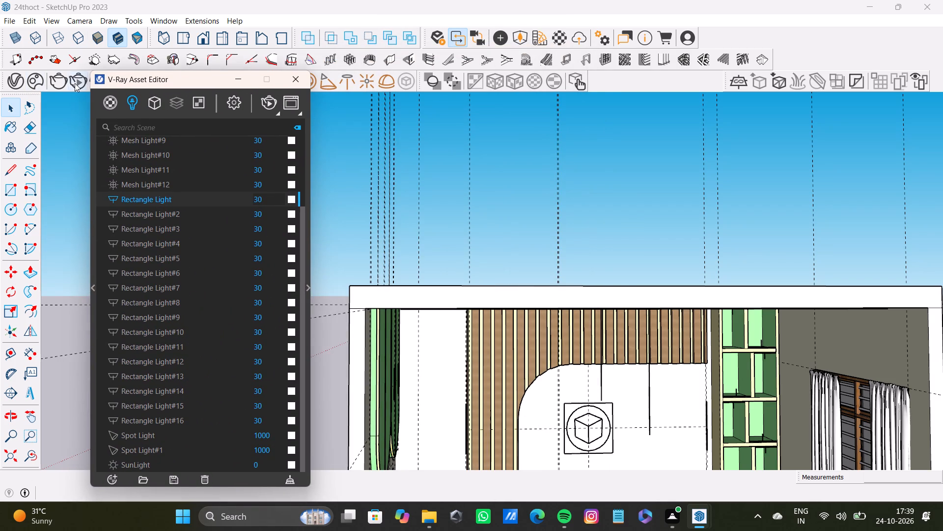
click(75, 83)
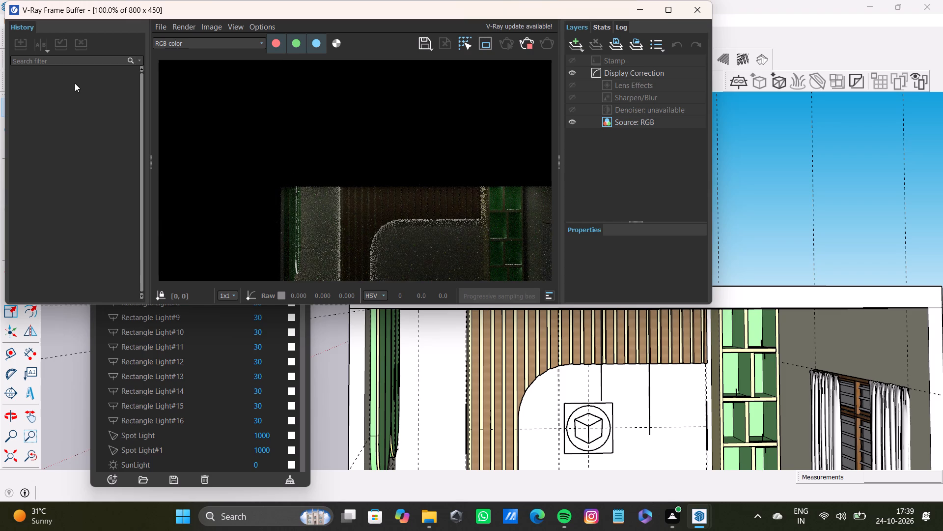
scroll(507, 367, down, 11)
shift+middle_drag(503, 380, 433, 315)
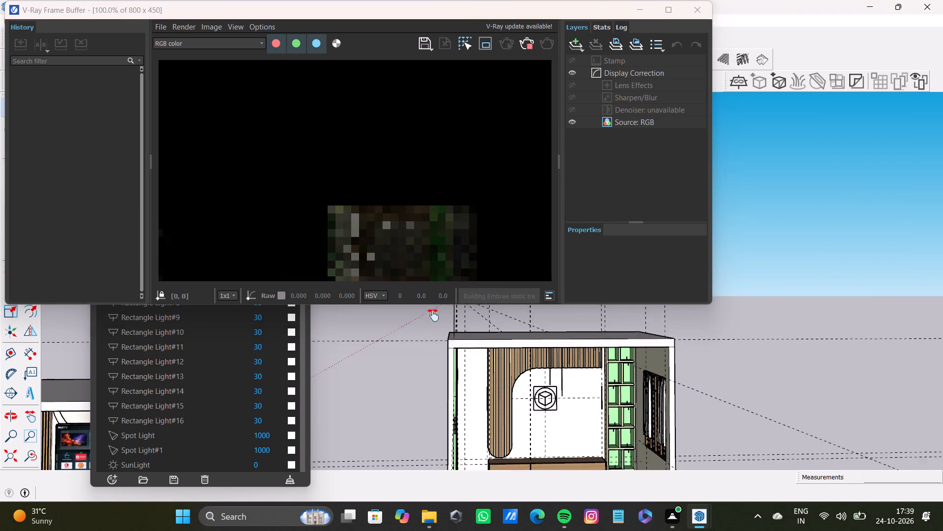
shift+middle_drag(433, 315, 417, 283)
scroll(439, 335, down, 4)
shift+middle_drag(444, 338, 435, 307)
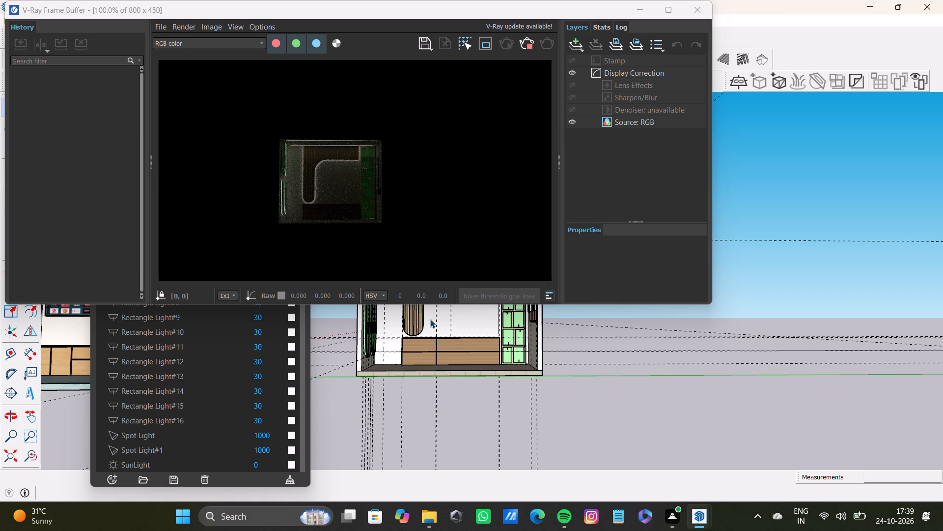
click(701, 11)
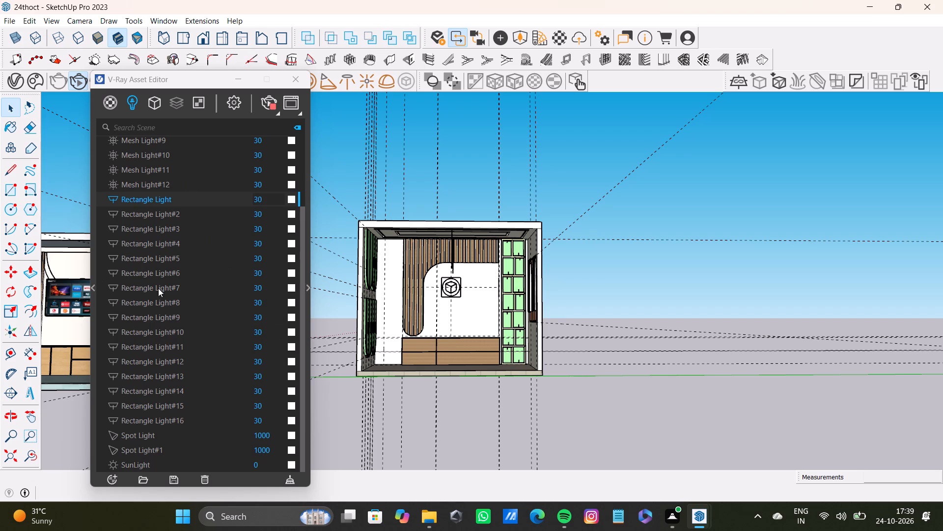
Permanently delete Spot Light and Spot Light#1 from the scene's lights.
scroll(168, 294, up, 5)
scroll(212, 323, down, 4)
scroll(135, 430, down, 3)
click(144, 435)
right_click(144, 436)
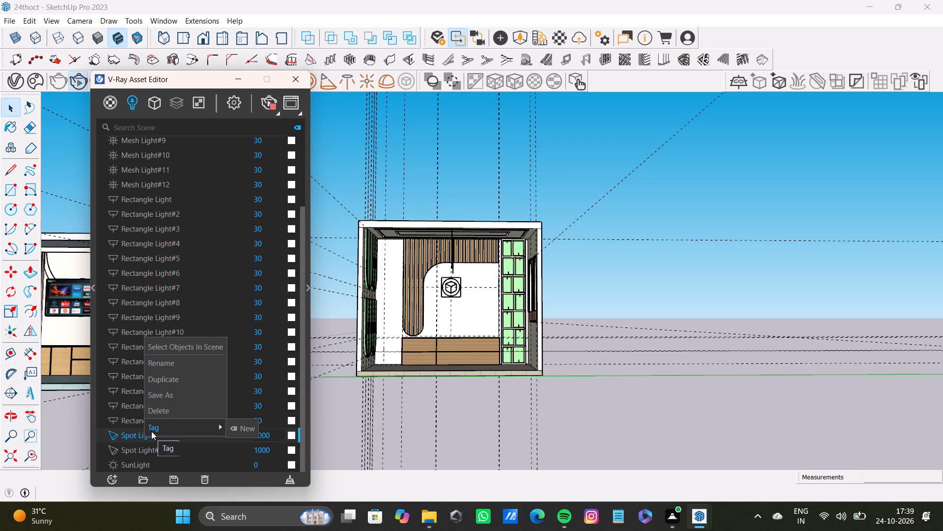
click(188, 409)
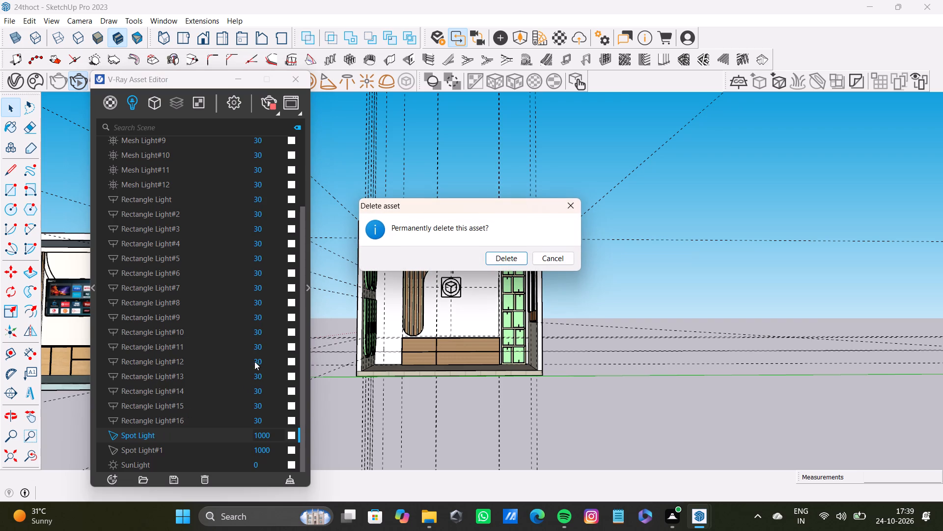
click(505, 258)
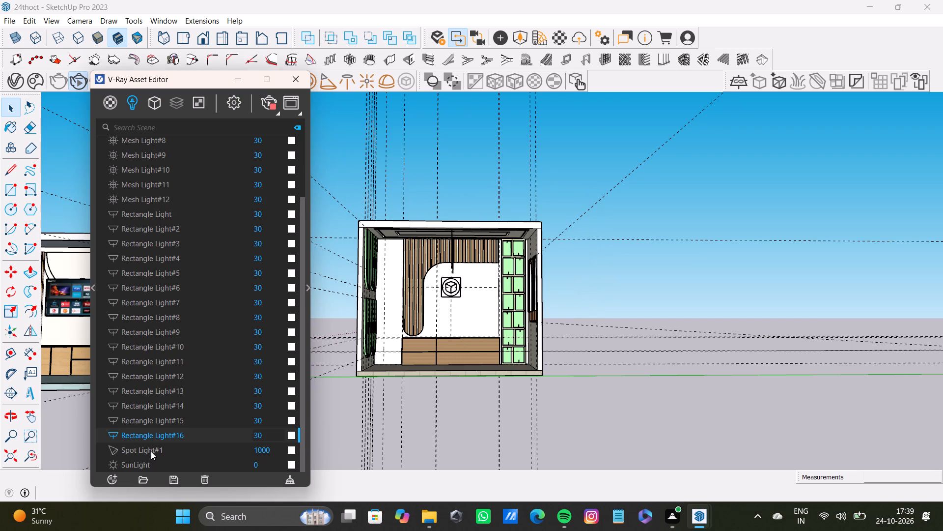
click(151, 451)
right_click(151, 450)
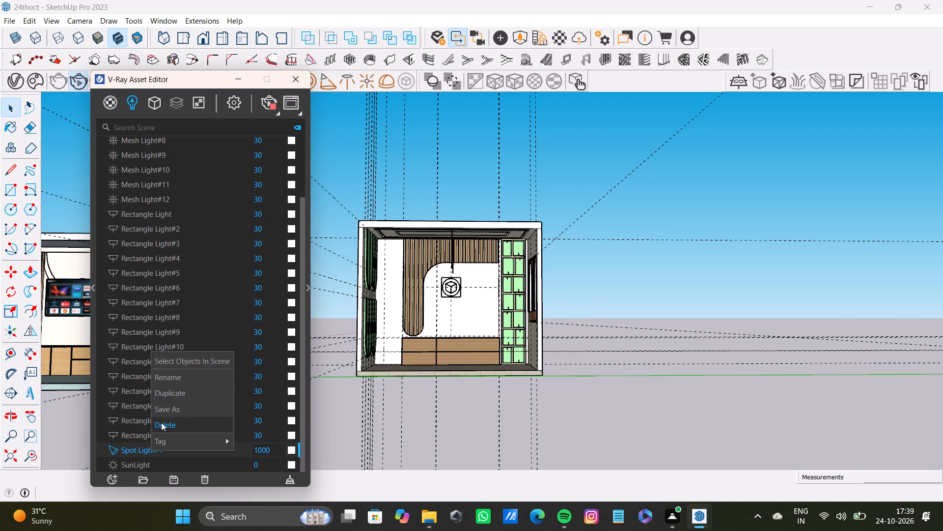
click(162, 428)
click(503, 254)
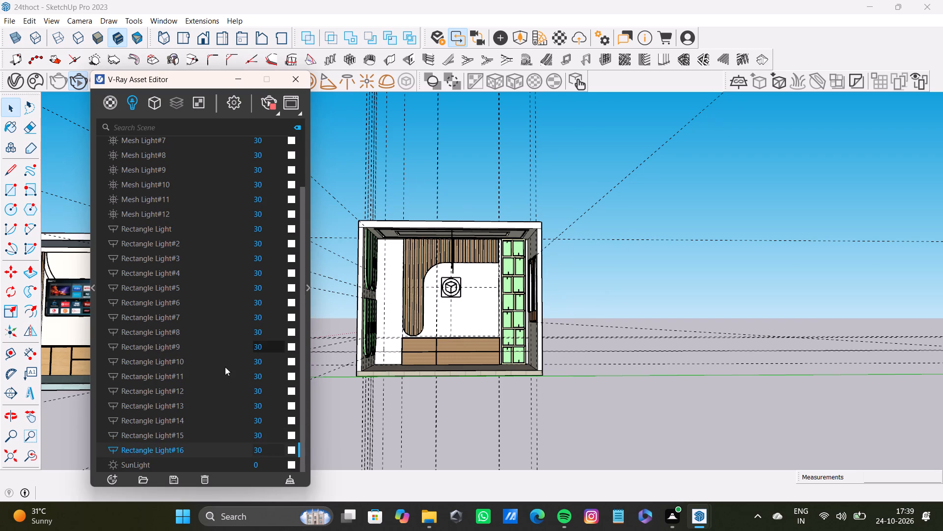
Set Mesh Light#6's colour to a warm temperature of 3500 K in the V-Ray Color Picker.
scroll(190, 434, down, 7)
scroll(229, 266, up, 4)
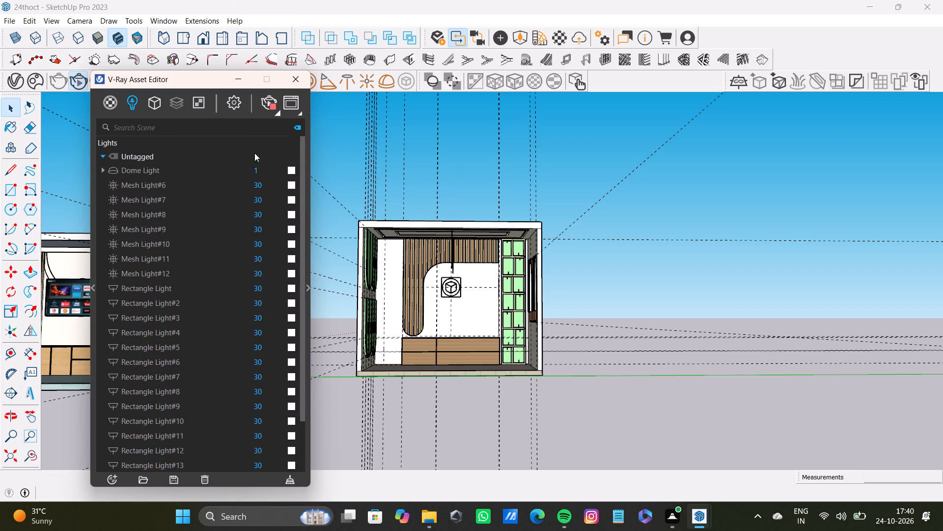
click(291, 186)
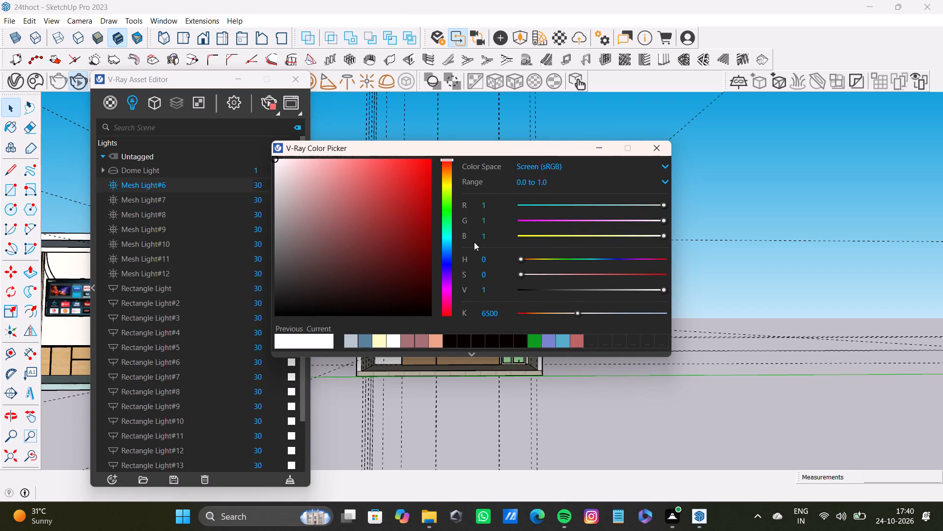
drag(507, 316, 450, 316)
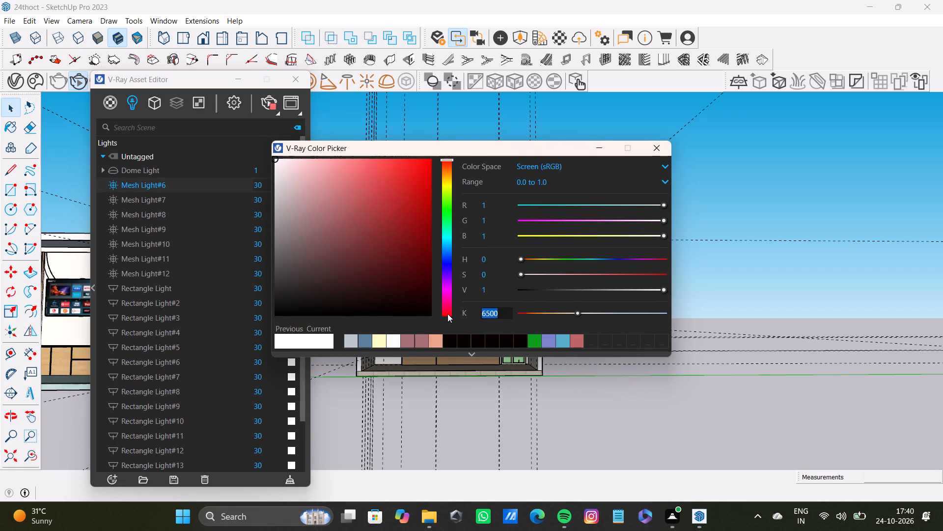
key(BackSpace)
text(3500)
key(Return)
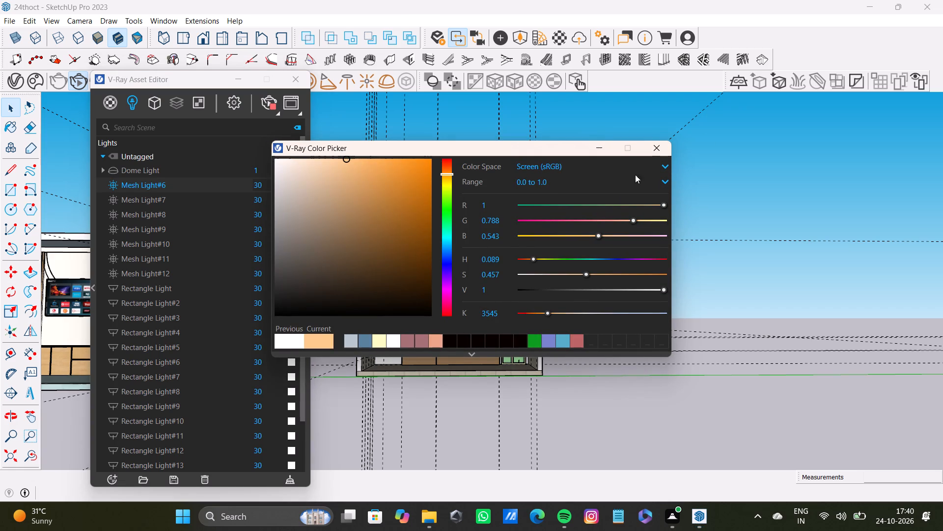
click(656, 150)
Copy Mesh Light#6's warm colour to Mesh Light#7 through Mesh Light#12.
click(290, 202)
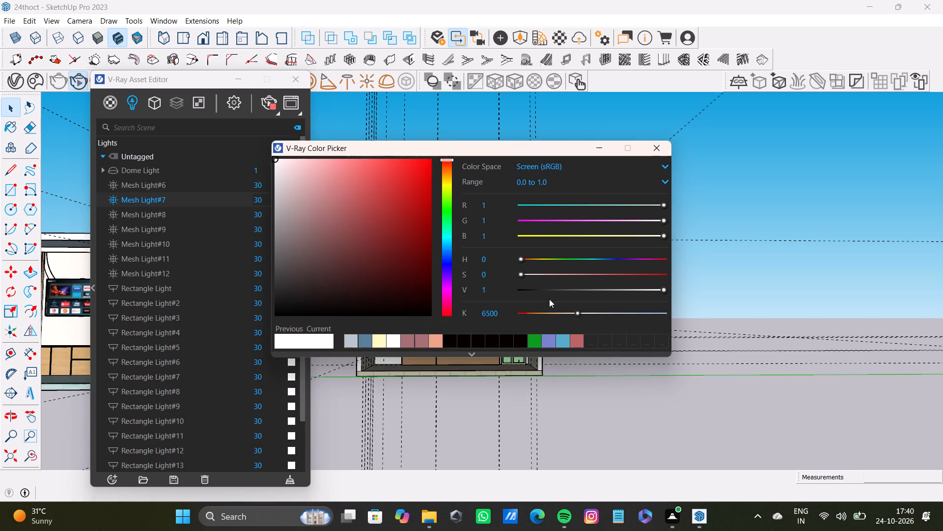
click(656, 151)
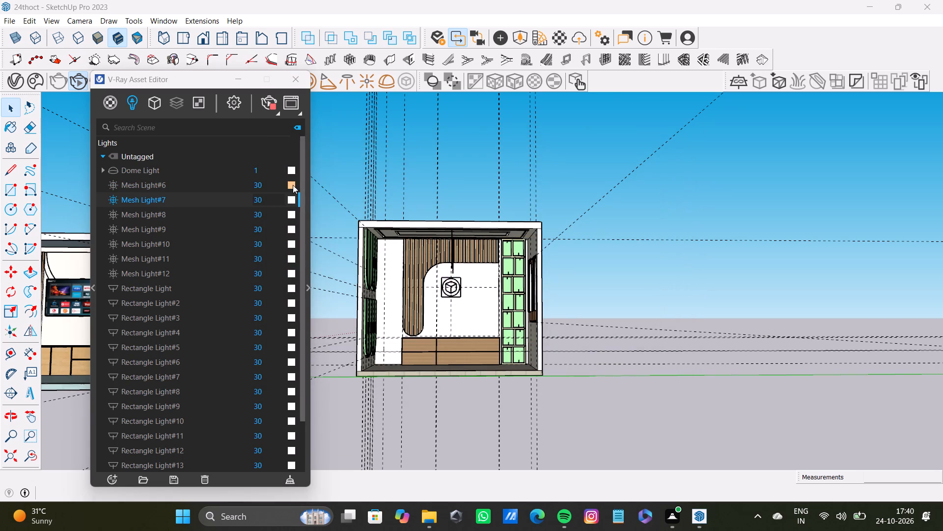
drag(293, 185, 293, 201)
drag(293, 201, 294, 214)
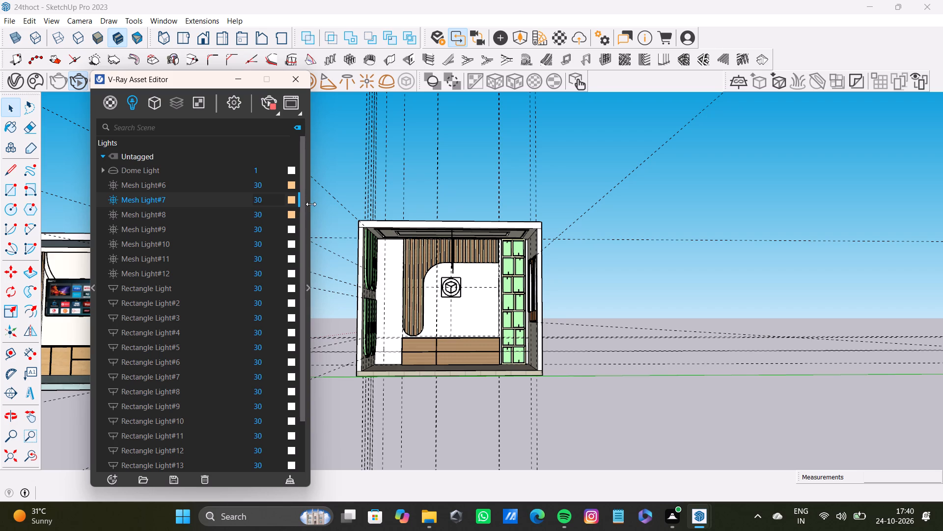
drag(291, 215, 290, 228)
drag(290, 228, 290, 230)
drag(293, 228, 294, 245)
click(294, 245)
drag(294, 245, 293, 260)
drag(295, 262, 295, 275)
Copy the mesh lights' warm colour to Rectangle Light and Rectangle Light#2 through Rectangle Light#6.
drag(295, 275, 296, 290)
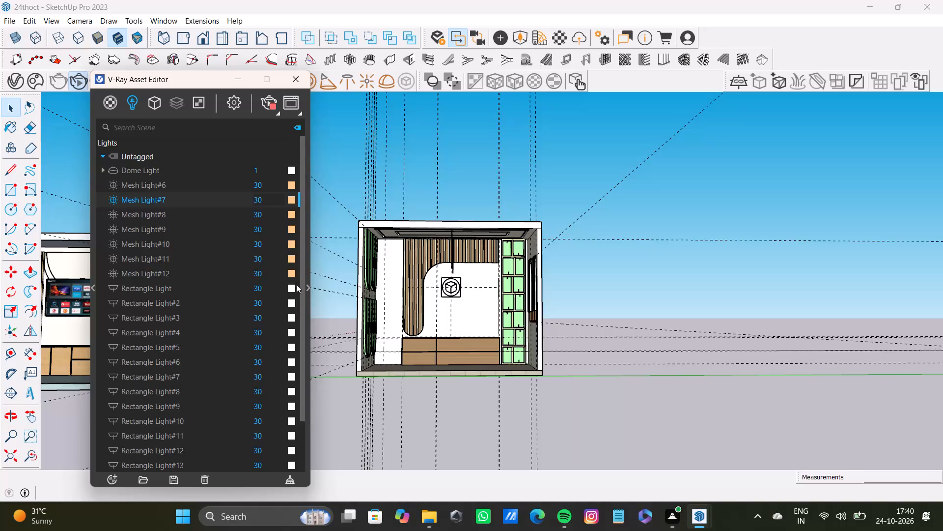
drag(293, 275, 292, 289)
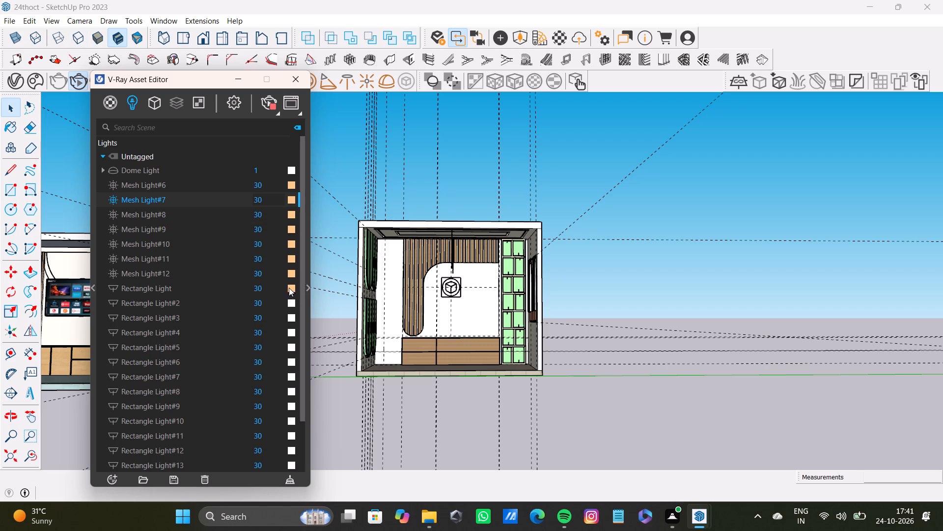
drag(289, 288, 284, 307)
drag(295, 286, 293, 296)
drag(291, 287, 291, 303)
drag(291, 303, 293, 320)
drag(292, 304, 291, 335)
drag(292, 333, 294, 351)
drag(293, 346, 295, 358)
drag(295, 358, 295, 363)
Copy the same warm colour to Rectangle Light#7 through Rectangle Light#12.
drag(291, 365, 291, 383)
drag(289, 364, 291, 378)
drag(288, 377, 290, 395)
drag(290, 391, 293, 407)
drag(290, 407, 291, 425)
drag(291, 425, 292, 418)
drag(292, 422, 291, 436)
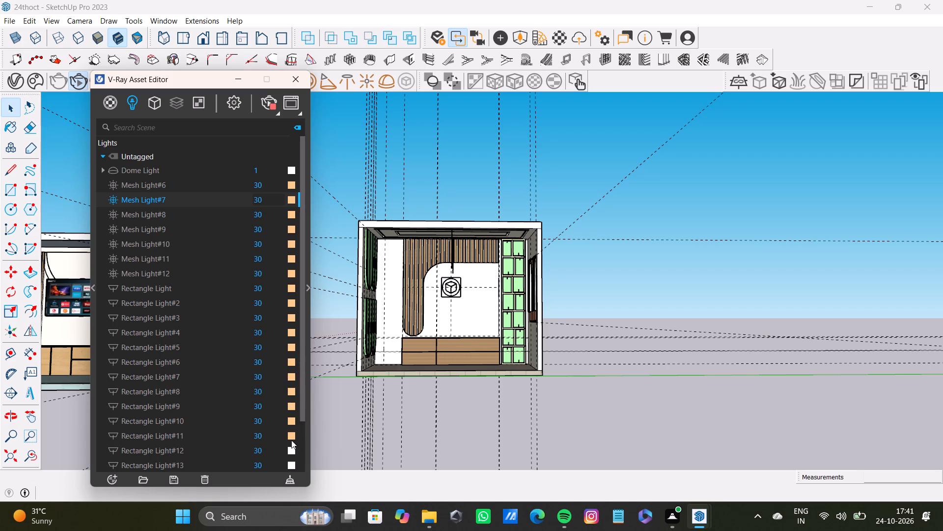
drag(291, 437, 291, 448)
Copy the same warm colour to Rectangle Light#13 through Rectangle Light#16, leaving SunLight white.
scroll(290, 448, down, 4)
drag(290, 392, 290, 407)
drag(290, 407, 291, 418)
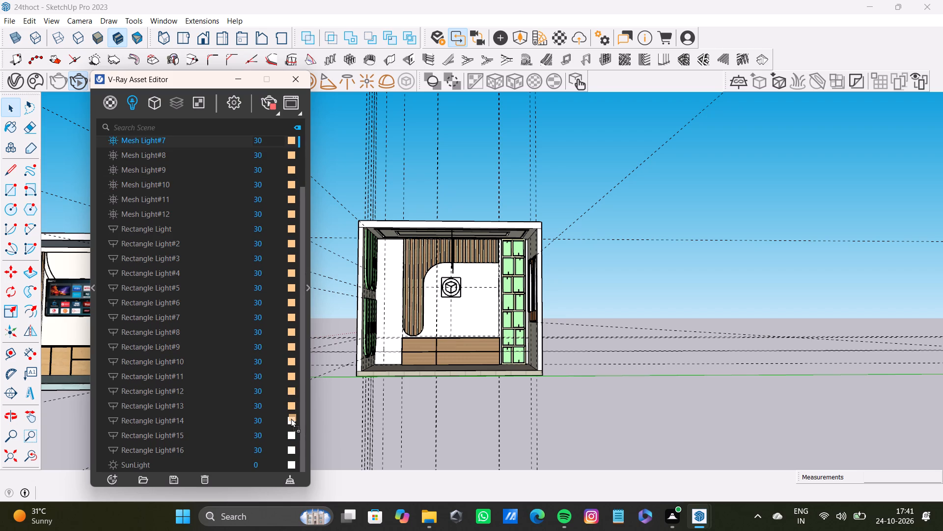
drag(291, 418, 290, 420)
drag(291, 419, 291, 435)
drag(290, 436, 291, 449)
scroll(288, 450, down, 4)
scroll(240, 364, up, 10)
Frame the TV-unit room from the front and run an interactive V-Ray render to check the warm lights.
drag(191, 78, 532, 501)
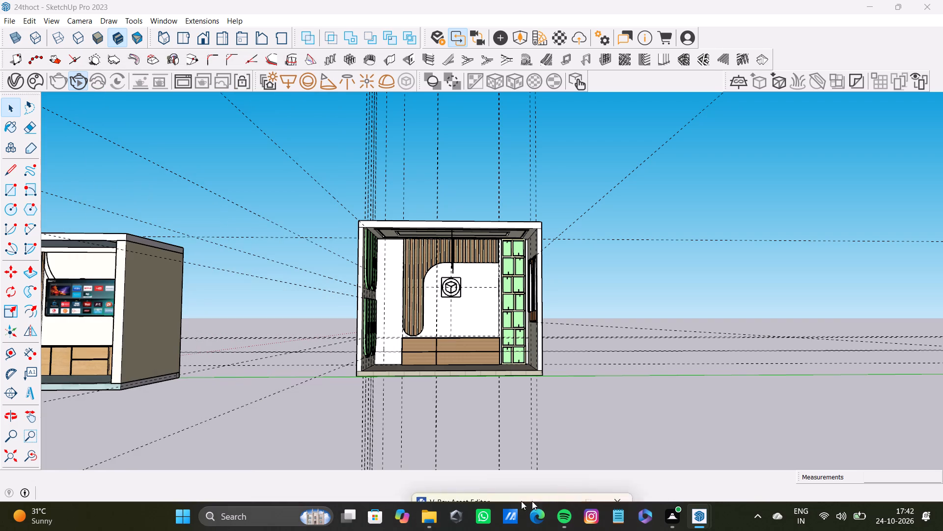
drag(532, 501, 754, 501)
scroll(446, 246, up, 7)
scroll(427, 321, down, 6)
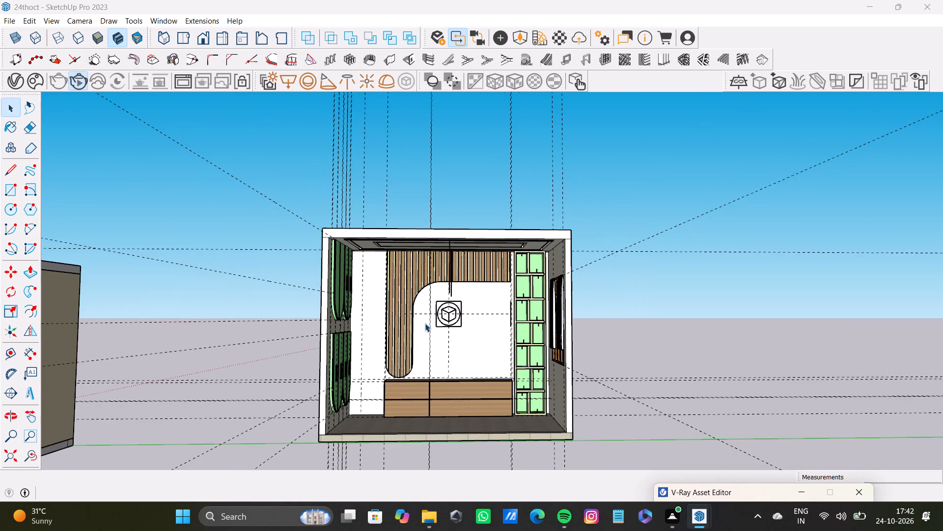
shift+middle_drag(425, 323, 358, 265)
scroll(354, 287, up, 7)
shift+middle_drag(358, 295, 367, 328)
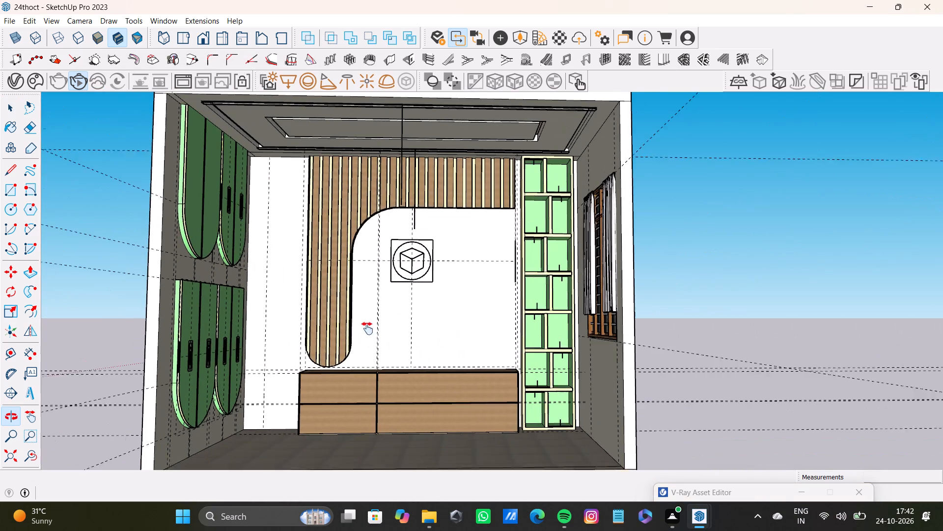
shift+middle_drag(367, 328, 384, 321)
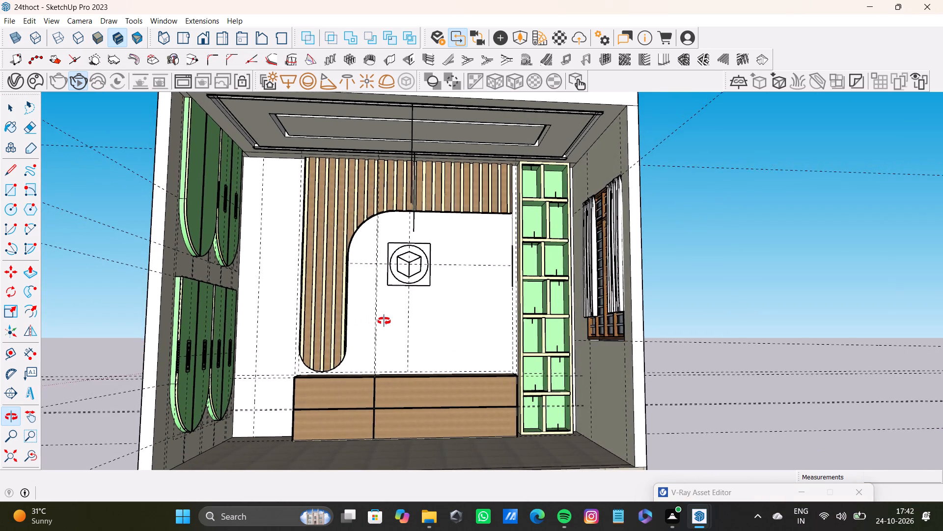
shift+middle_drag(384, 321, 381, 313)
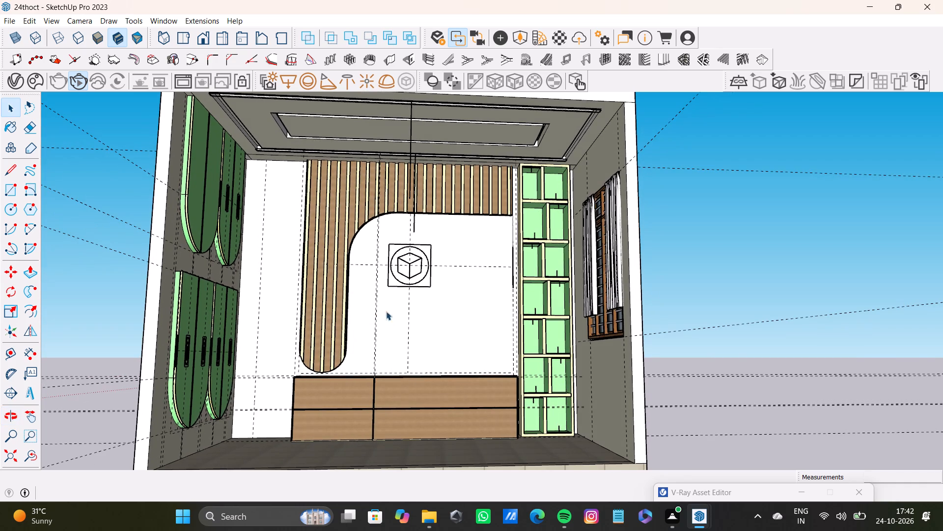
scroll(461, 322, down, 3)
middle_drag(461, 322, 450, 326)
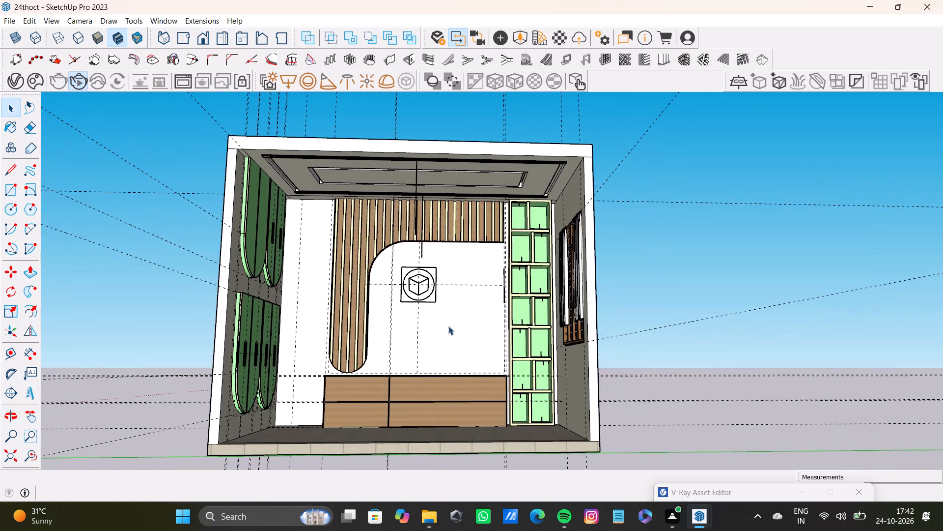
scroll(440, 325, up, 1)
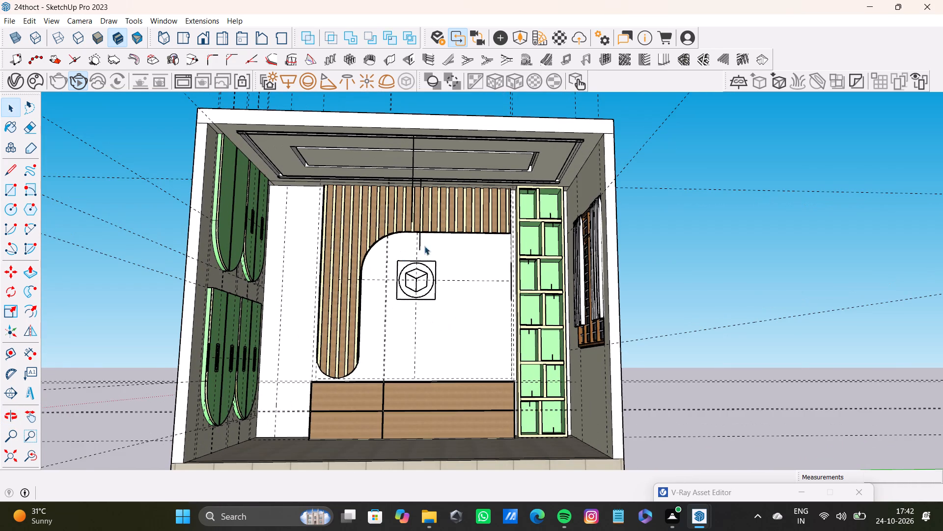
scroll(402, 311, up, 1)
shift+middle_drag(402, 311, 402, 301)
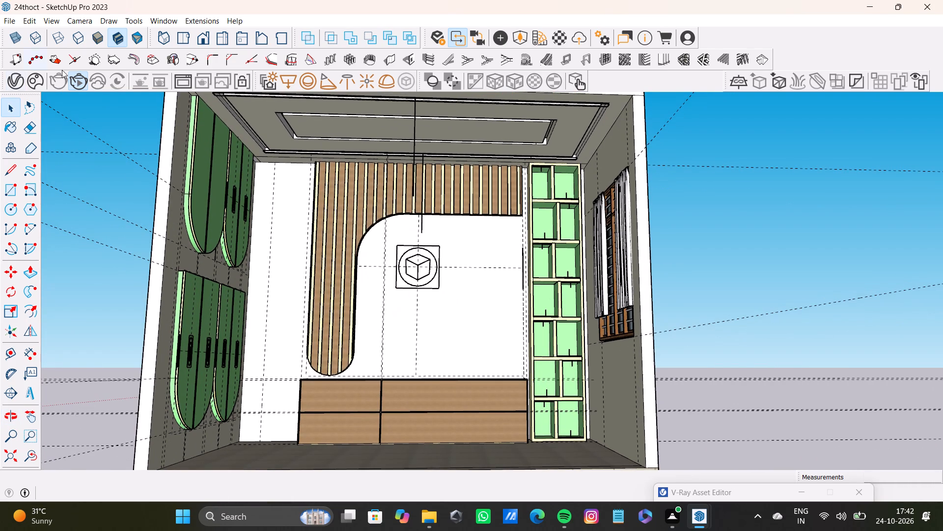
click(83, 85)
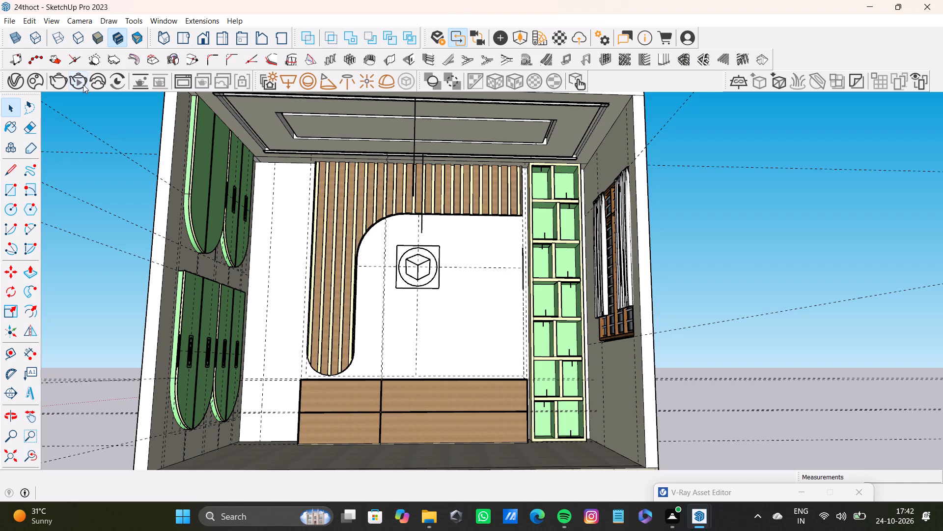
click(83, 85)
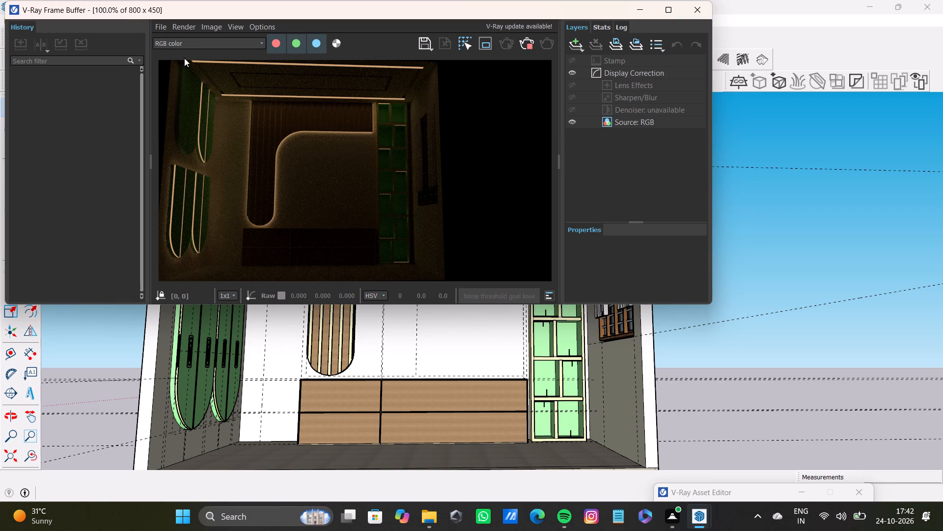
click(701, 6)
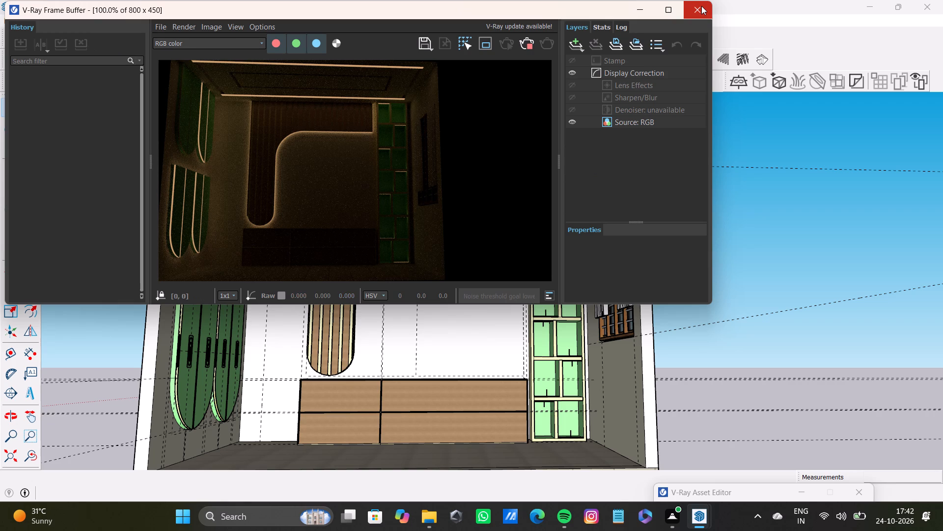
Stop the interactive render and review the scene's lights list and the render settings.
scroll(203, 203, down, 8)
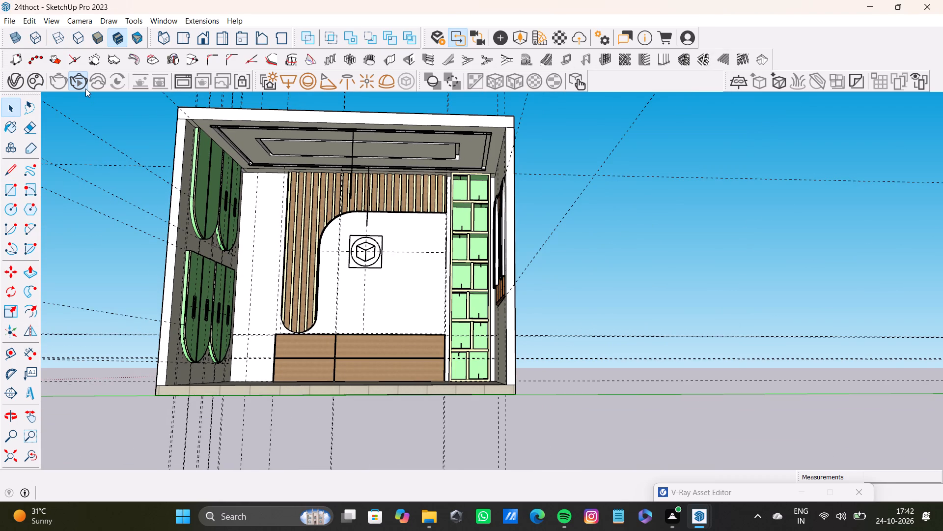
click(85, 88)
click(18, 83)
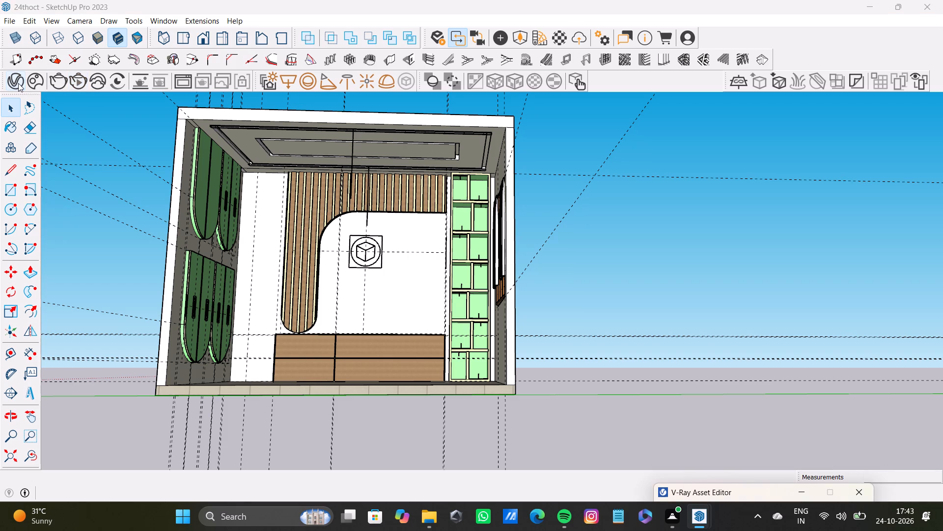
click(18, 83)
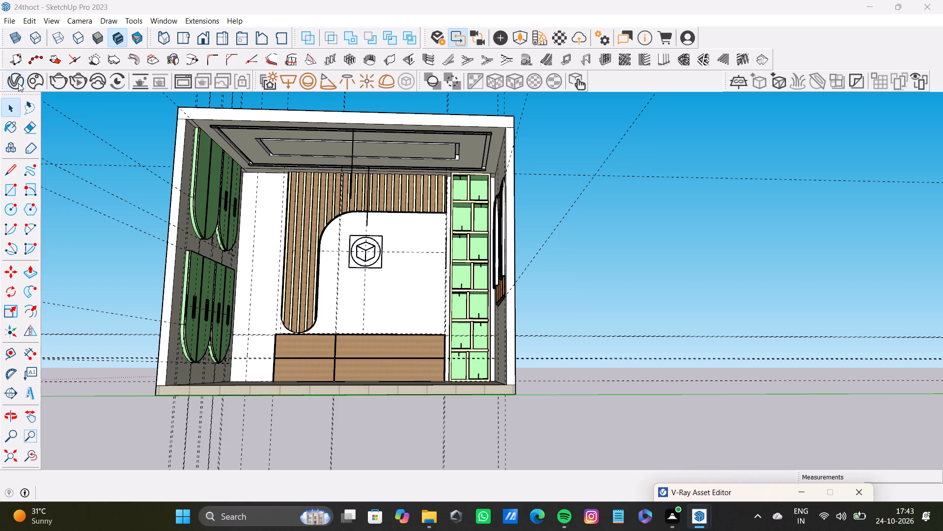
click(18, 83)
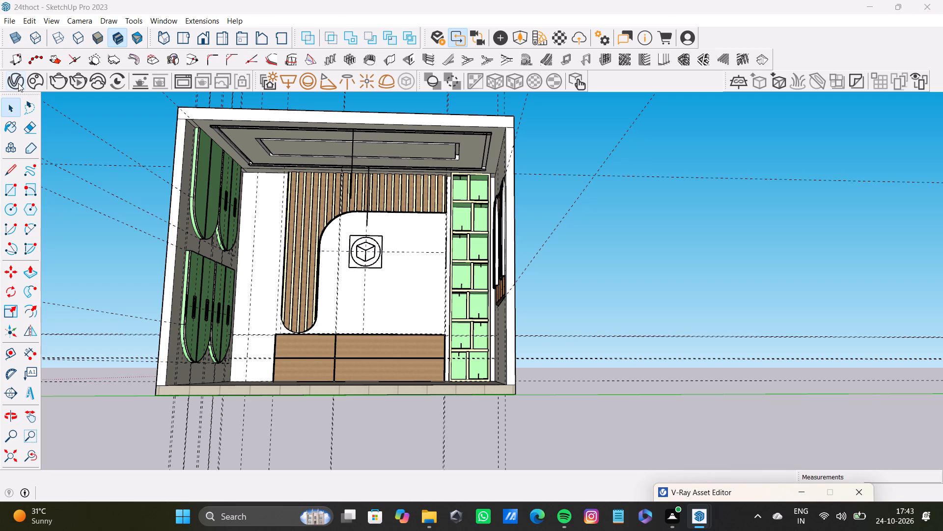
click(18, 83)
drag(749, 491, 328, 83)
scroll(288, 217, up, 3)
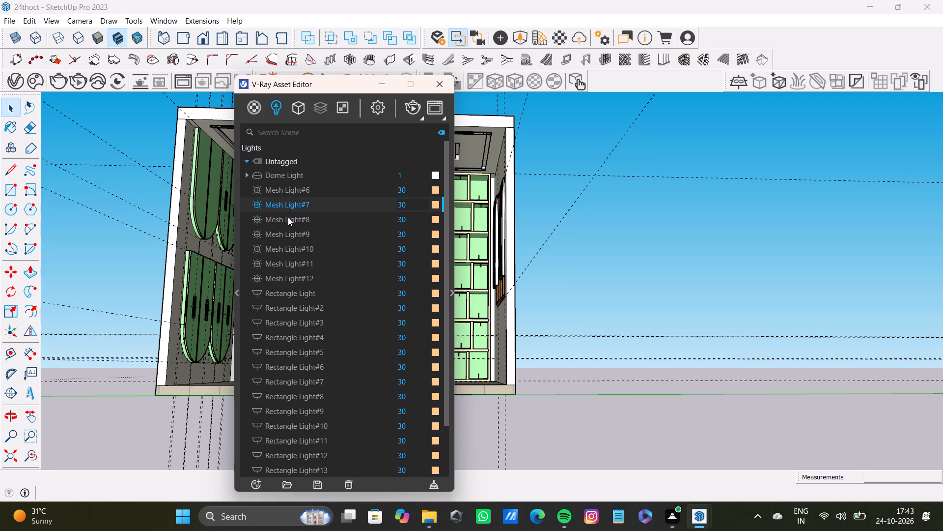
scroll(288, 217, up, 7)
scroll(379, 200, up, 2)
click(374, 109)
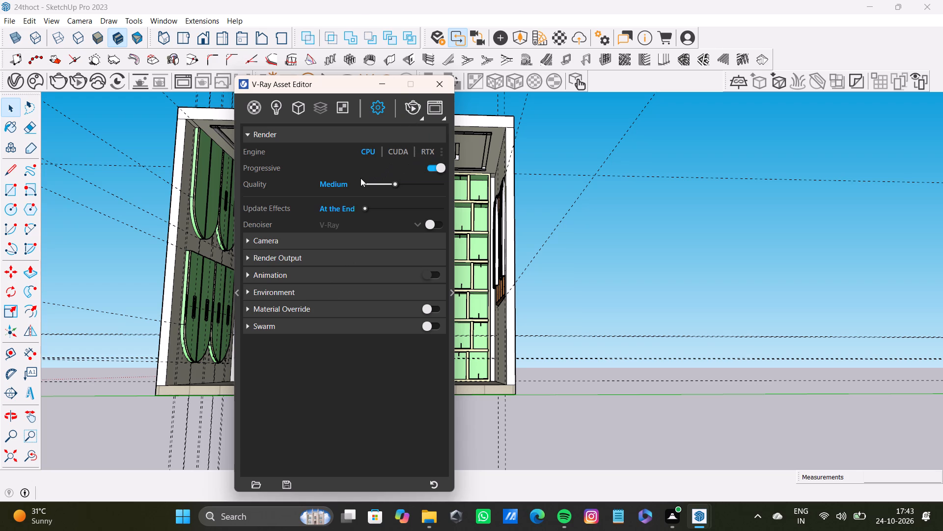
scroll(354, 246, down, 4)
Run the interactive render again on the wider view of the whole room.
click(413, 104)
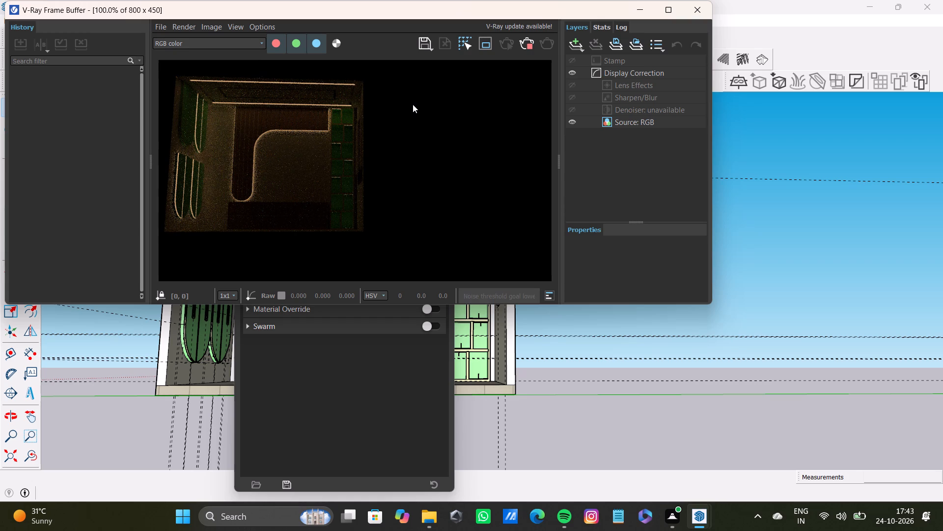
click(699, 8)
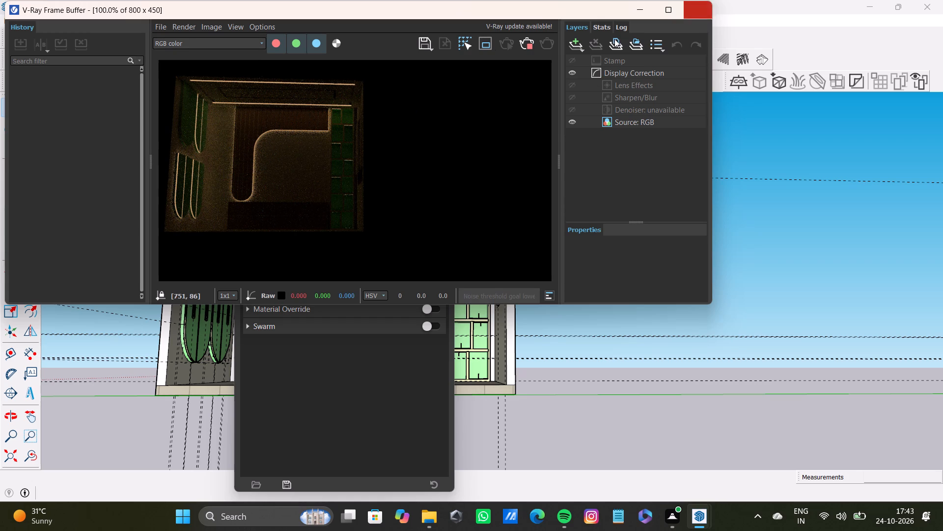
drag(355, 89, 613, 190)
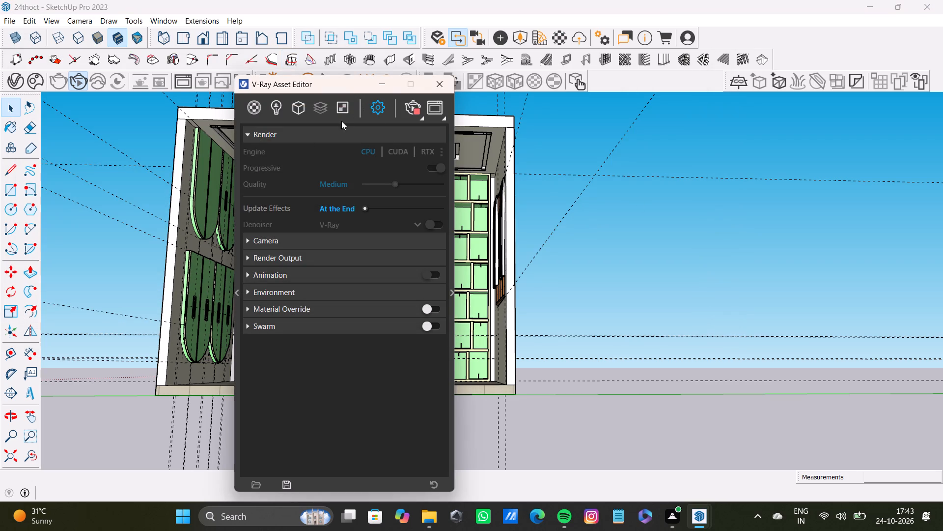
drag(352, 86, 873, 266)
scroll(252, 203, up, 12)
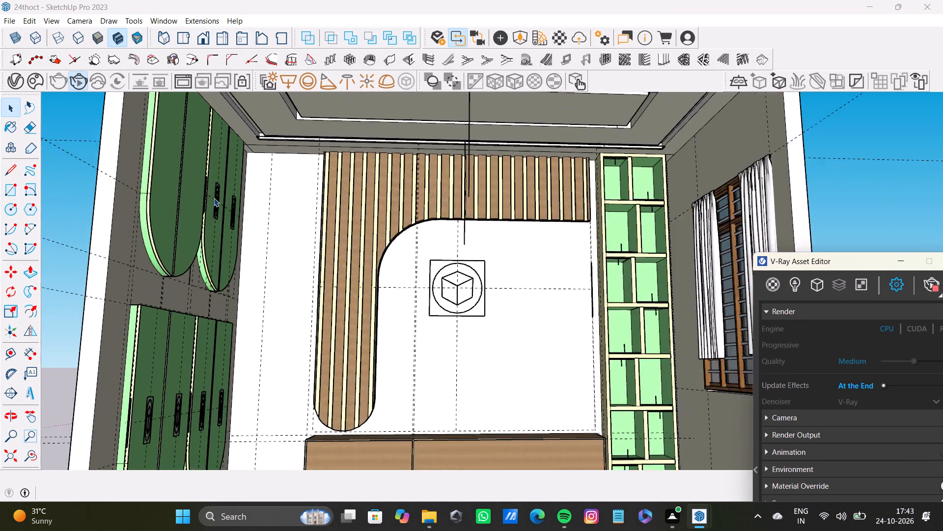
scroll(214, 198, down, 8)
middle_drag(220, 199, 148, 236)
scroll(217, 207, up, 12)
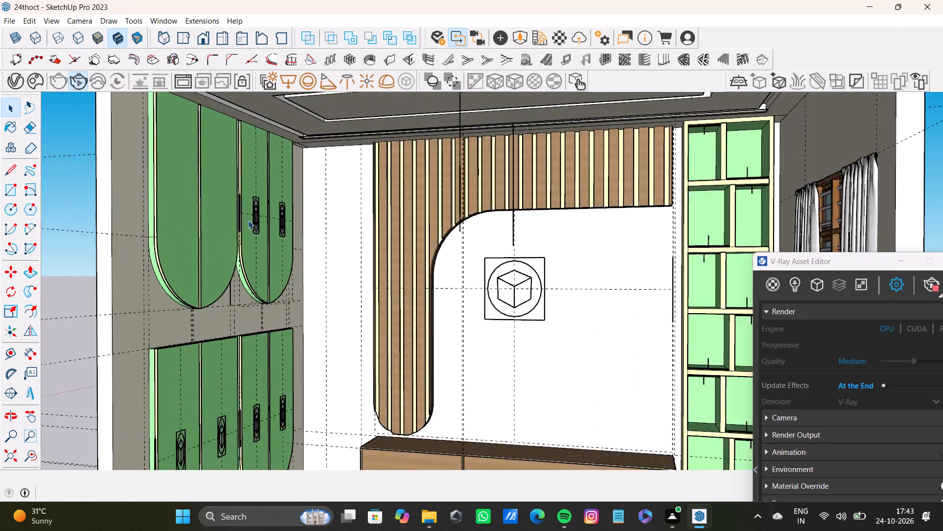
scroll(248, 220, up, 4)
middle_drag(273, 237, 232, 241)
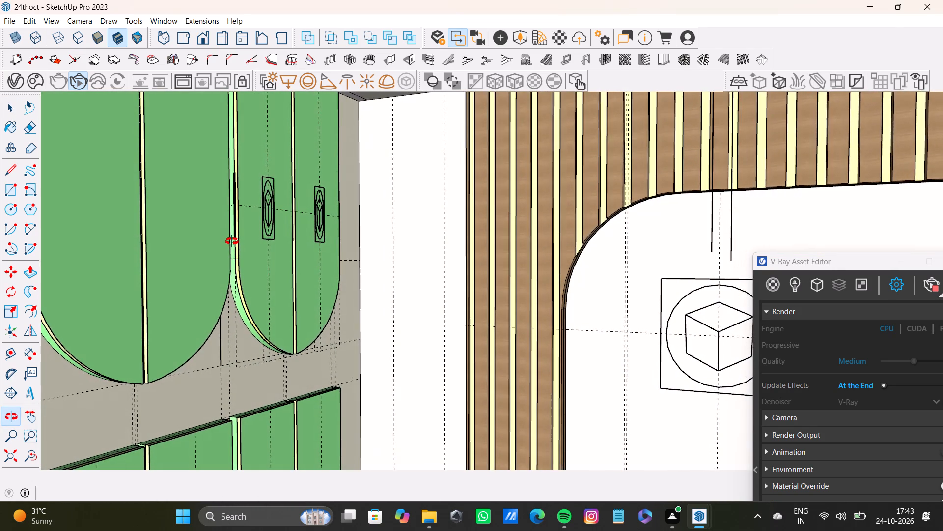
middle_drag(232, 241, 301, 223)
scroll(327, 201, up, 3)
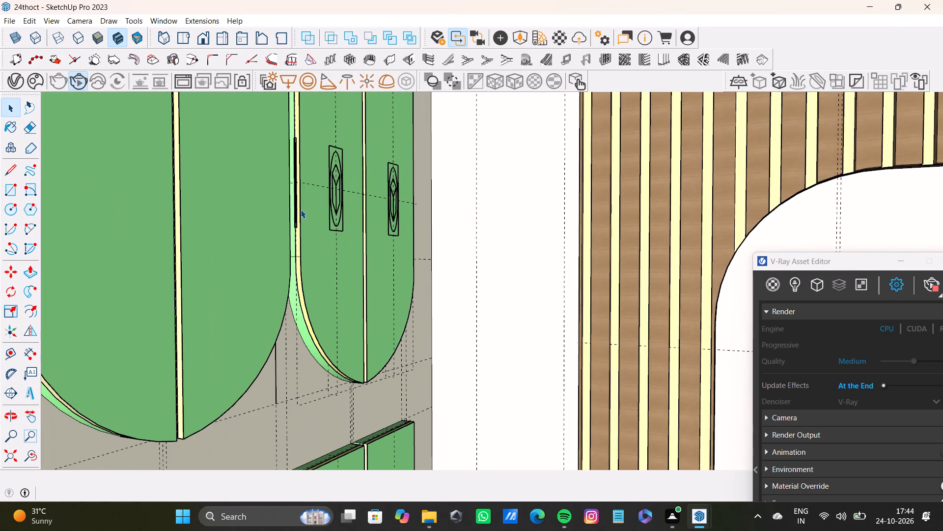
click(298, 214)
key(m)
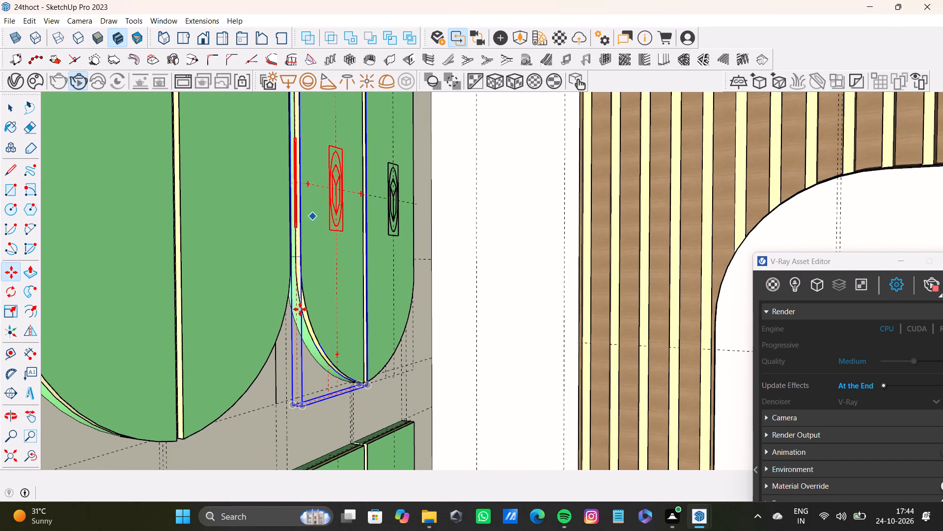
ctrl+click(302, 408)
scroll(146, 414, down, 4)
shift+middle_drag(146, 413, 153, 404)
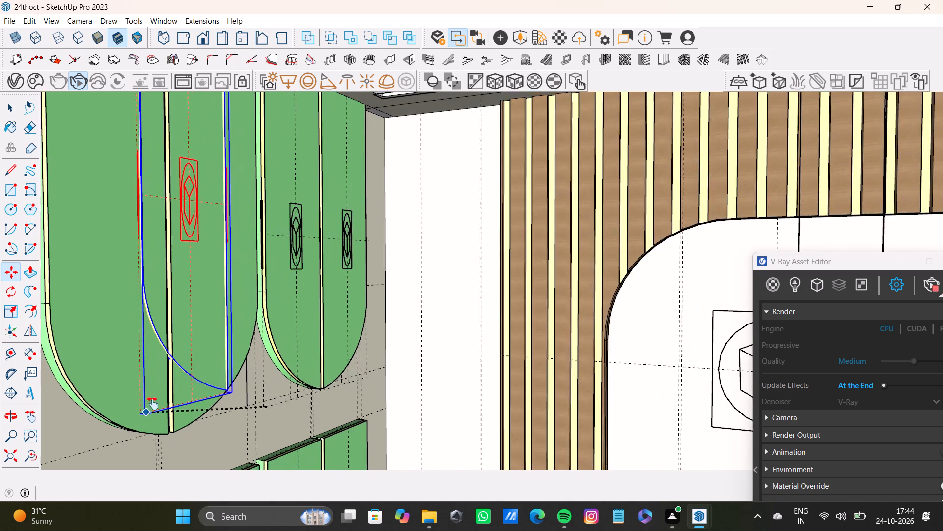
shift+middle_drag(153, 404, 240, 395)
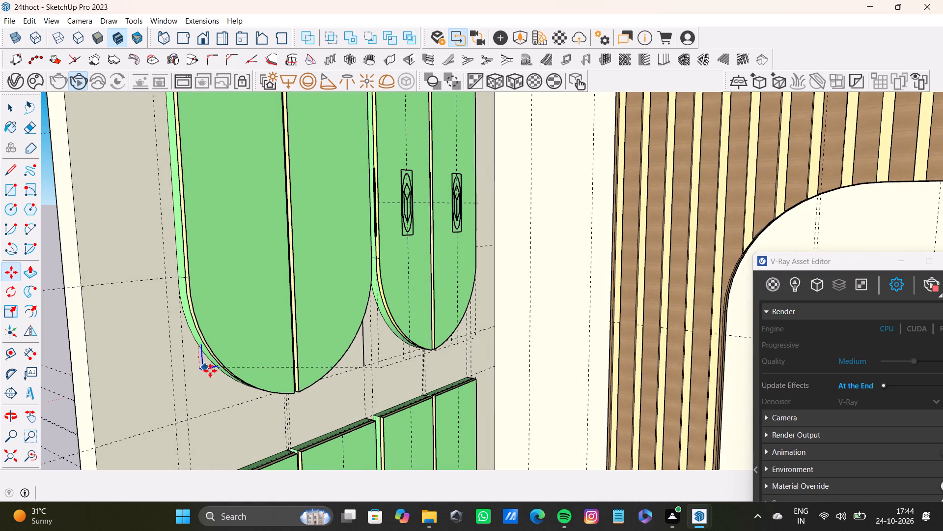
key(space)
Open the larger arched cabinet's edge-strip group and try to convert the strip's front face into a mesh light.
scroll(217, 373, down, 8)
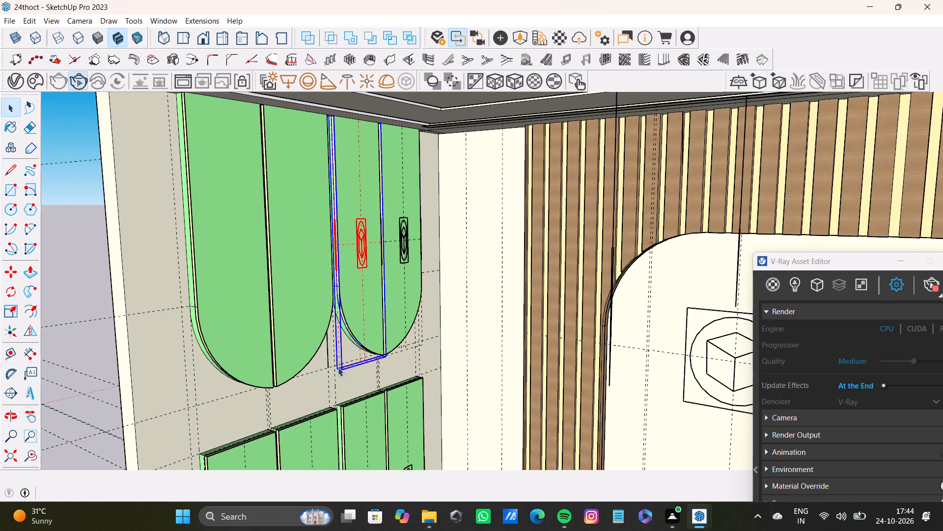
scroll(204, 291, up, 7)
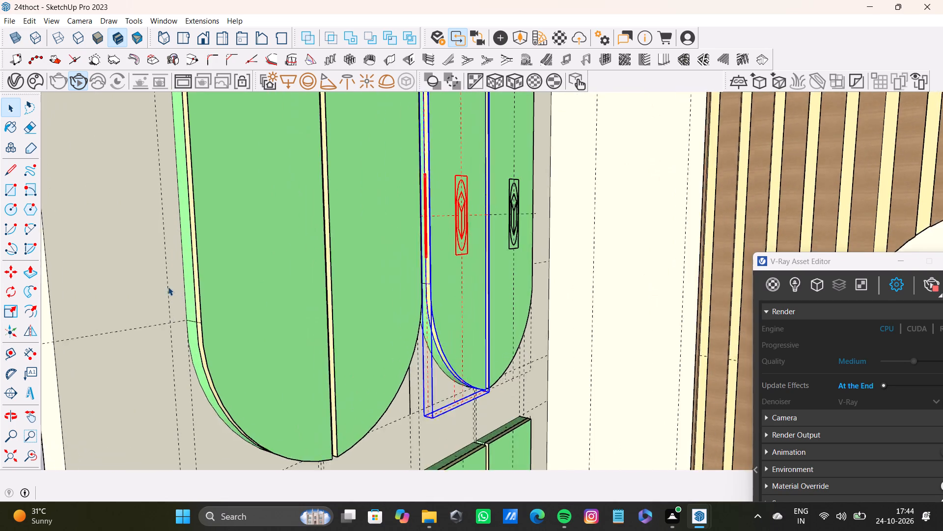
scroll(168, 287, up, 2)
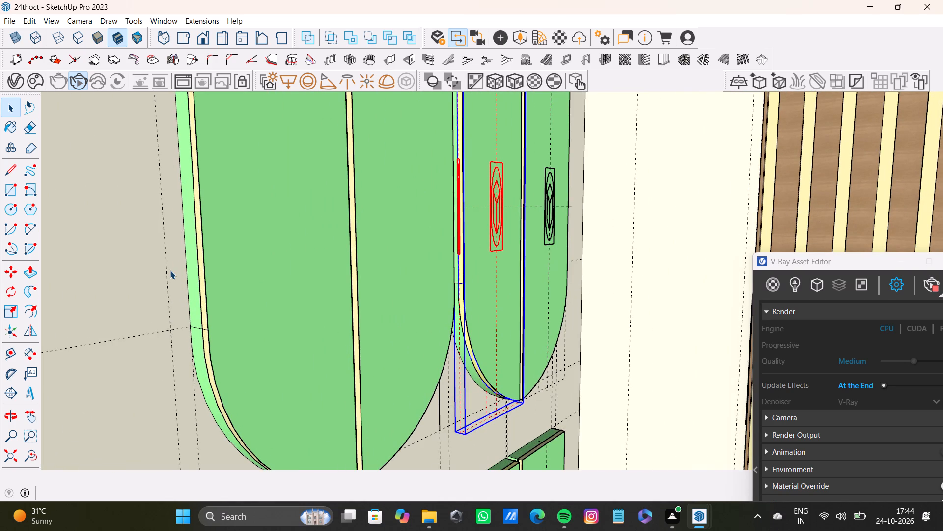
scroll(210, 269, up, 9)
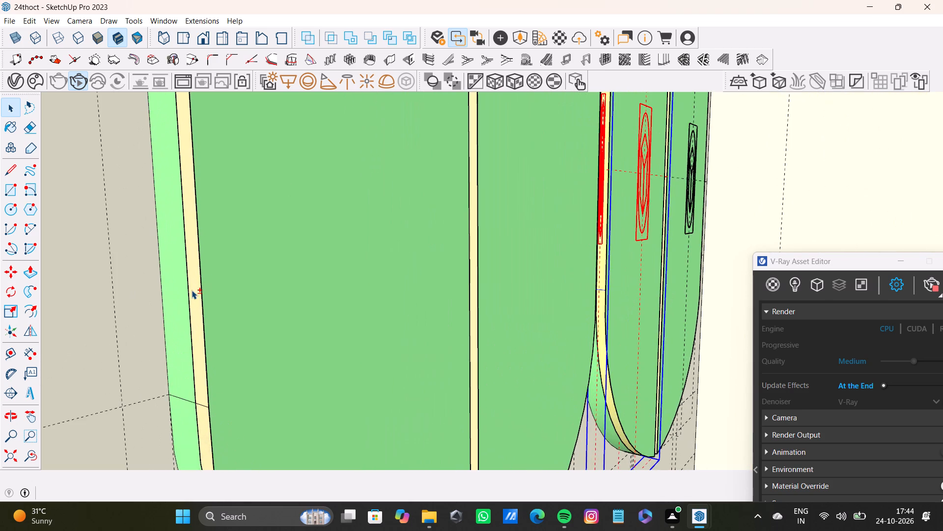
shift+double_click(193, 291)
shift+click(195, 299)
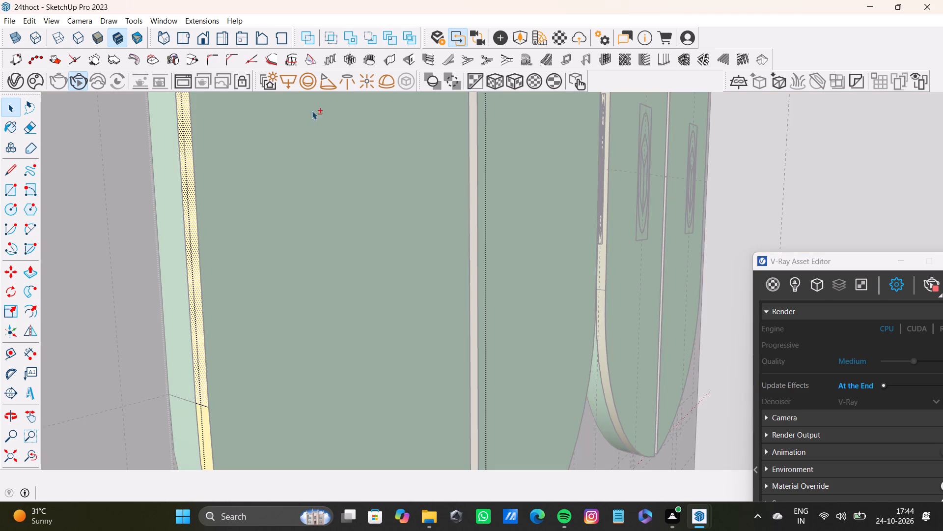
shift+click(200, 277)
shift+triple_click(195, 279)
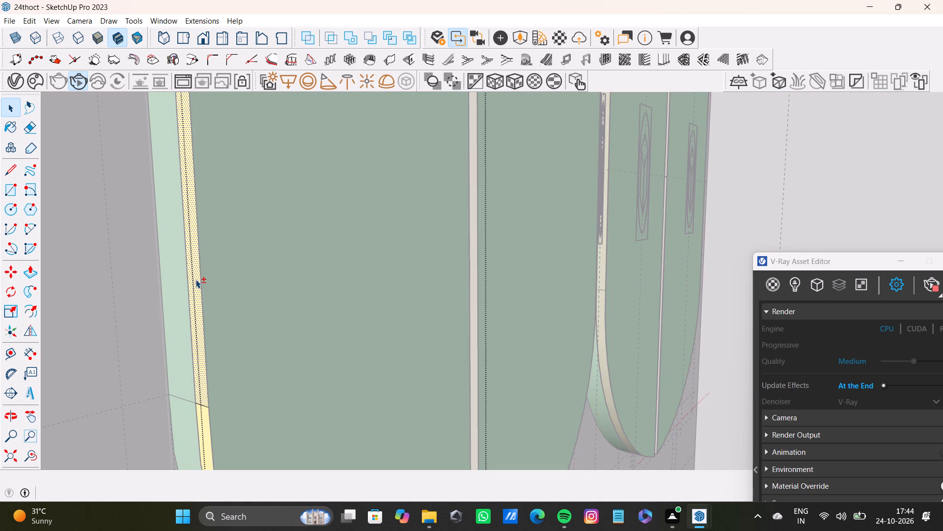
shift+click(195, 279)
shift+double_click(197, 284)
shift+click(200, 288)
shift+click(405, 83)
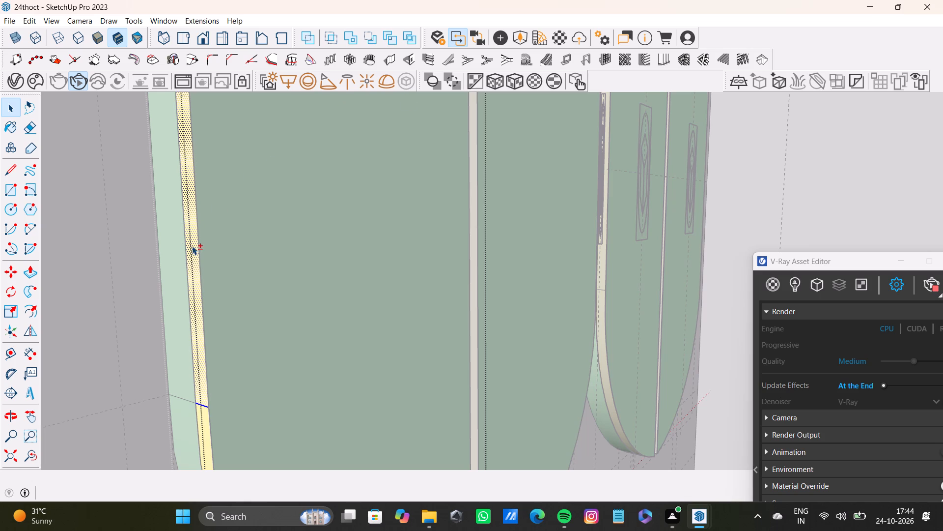
Examine the larger arched cabinet's edge strip from its curved bottom up to the ceiling, and close its group.
shift+double_click(192, 246)
shift+scroll(191, 254, up, 6)
middle_drag(190, 254, 261, 252)
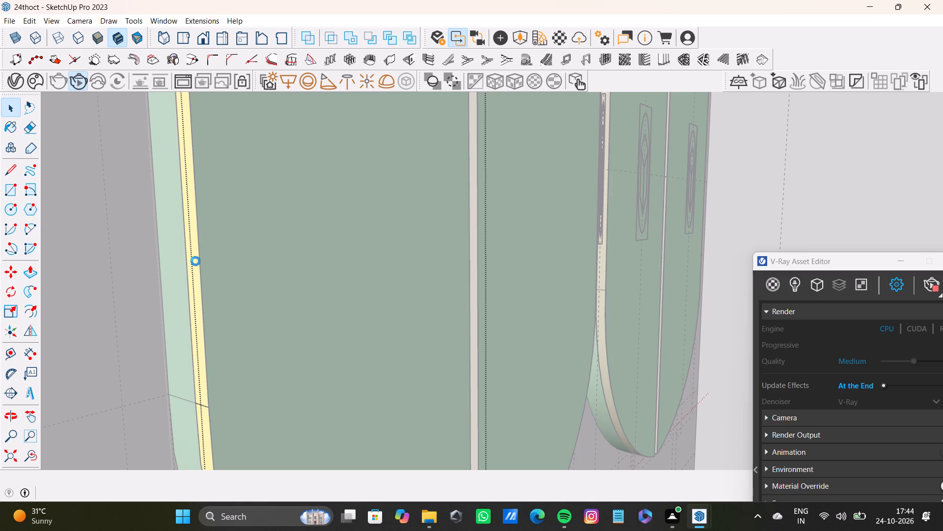
scroll(183, 291, up, 8)
scroll(188, 288, down, 9)
middle_drag(189, 284, 238, 274)
scroll(241, 274, up, 10)
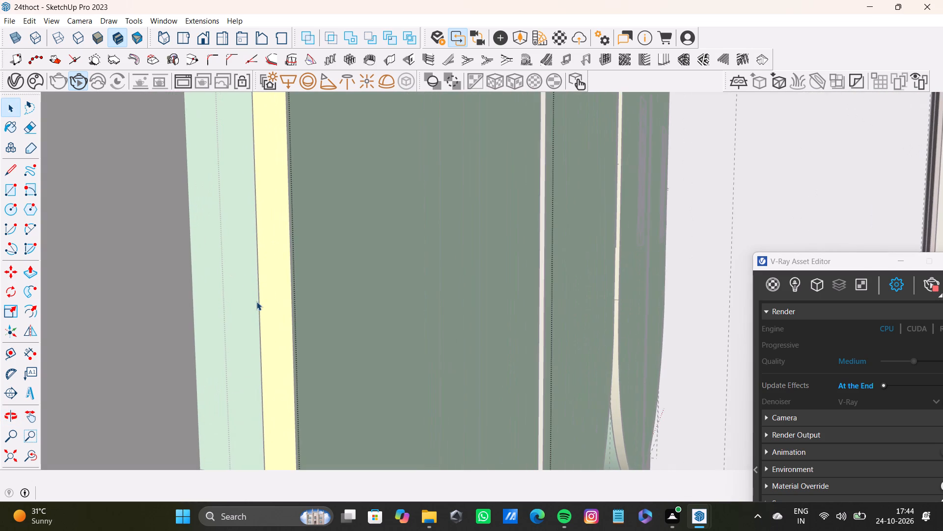
click(260, 307)
click(293, 312)
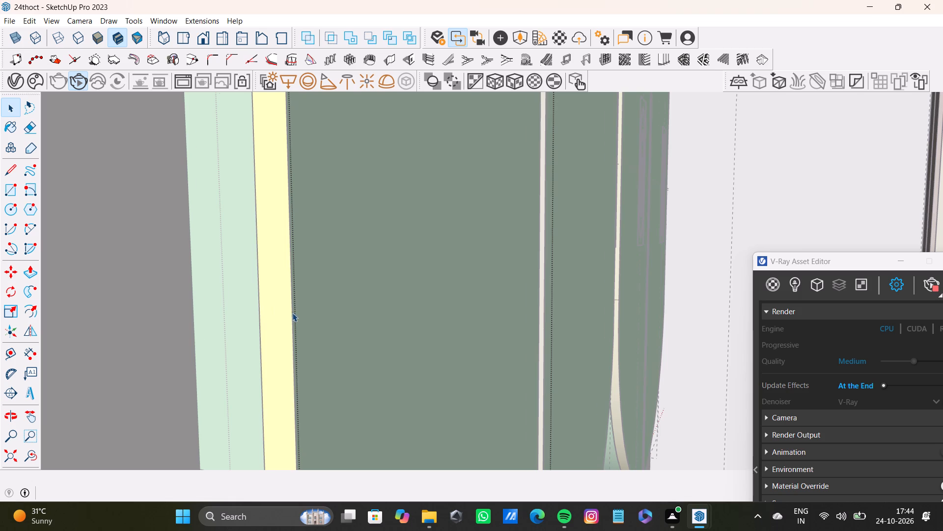
scroll(291, 317, down, 20)
scroll(291, 317, down, 8)
shift+middle_drag(310, 252, 269, 314)
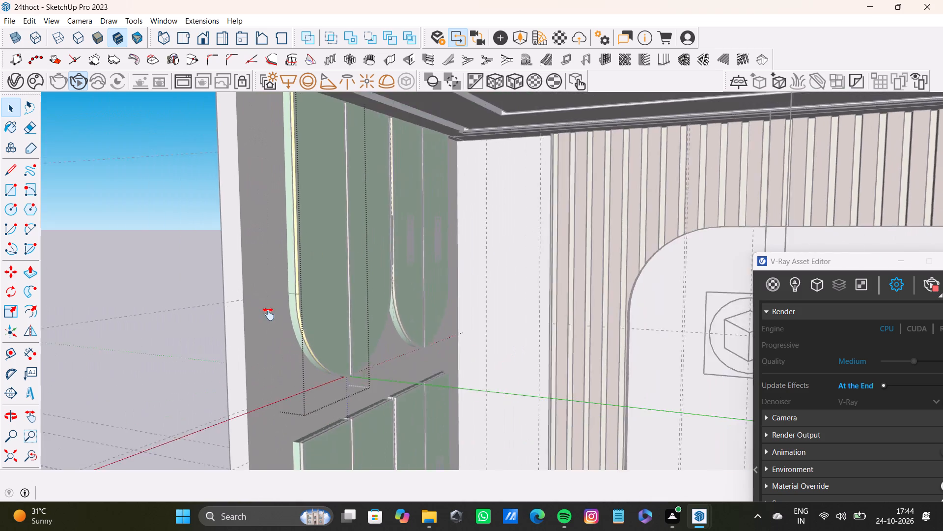
shift+middle_drag(269, 314, 264, 309)
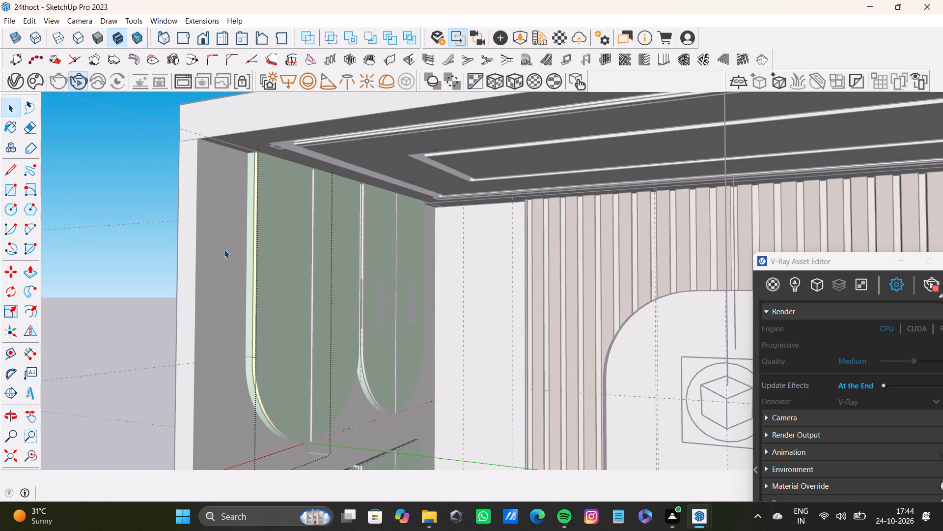
scroll(253, 162, up, 4)
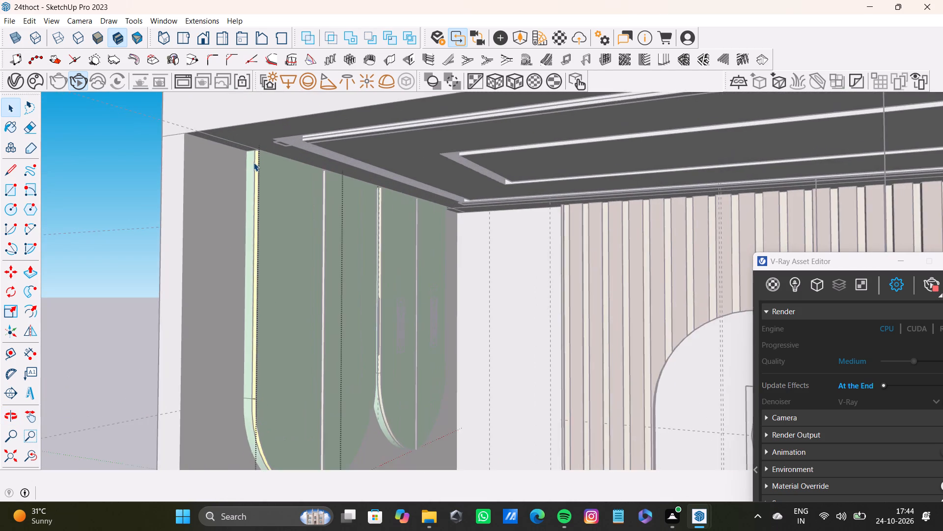
scroll(253, 162, up, 15)
click(274, 114)
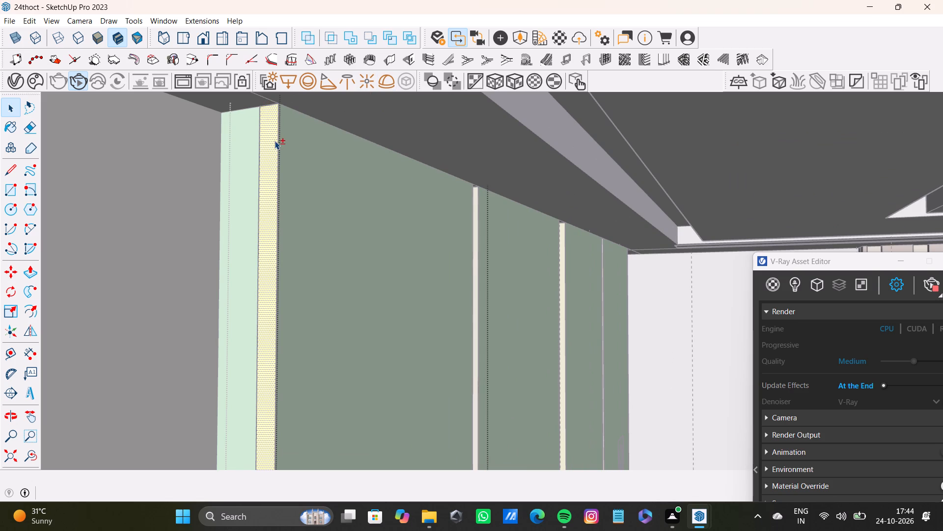
shift+click(277, 142)
shift+click(260, 152)
shift+click(268, 105)
shift+click(259, 280)
shift+click(273, 294)
shift+scroll(277, 236, down, 2)
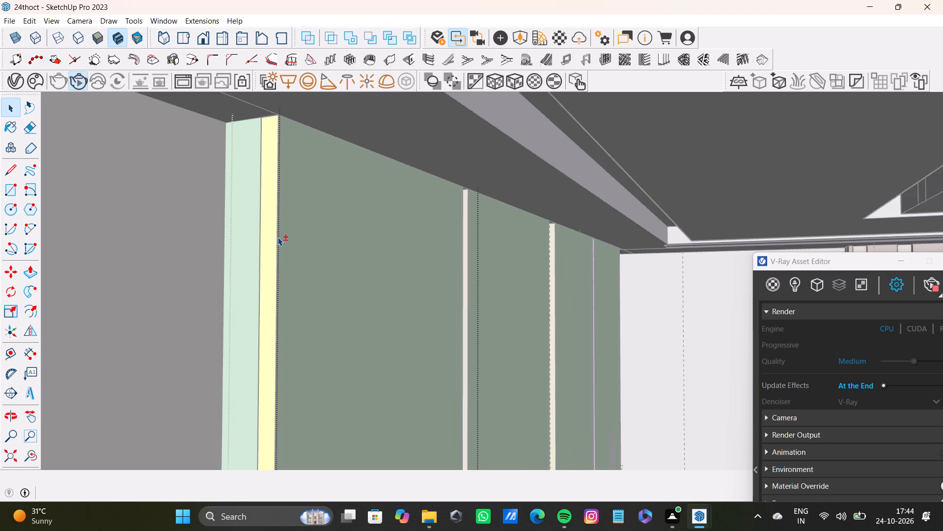
shift+scroll(277, 237, down, 16)
shift+middle_drag(290, 266, 262, 110)
scroll(250, 182, down, 7)
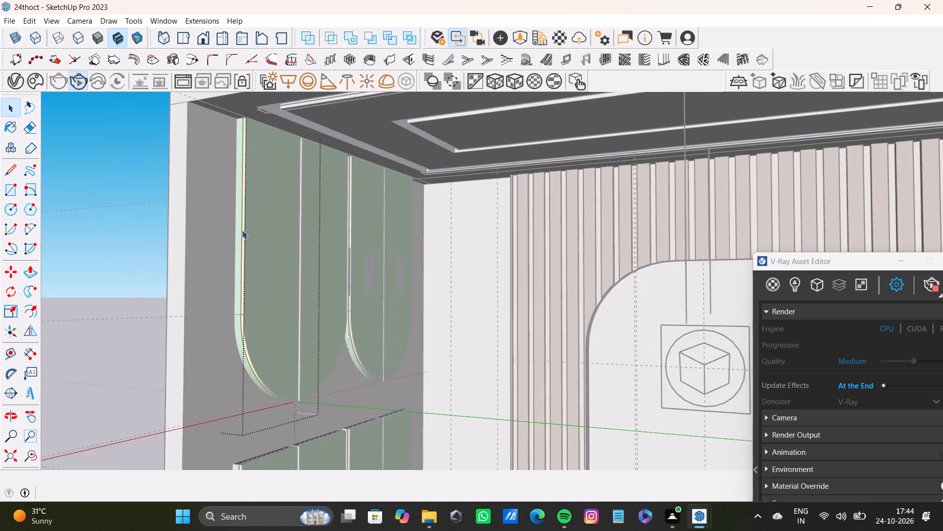
middle_drag(234, 250, 210, 293)
key(space)
click(119, 230)
scroll(221, 287, up, 11)
middle_drag(327, 339, 294, 288)
scroll(294, 288, up, 1)
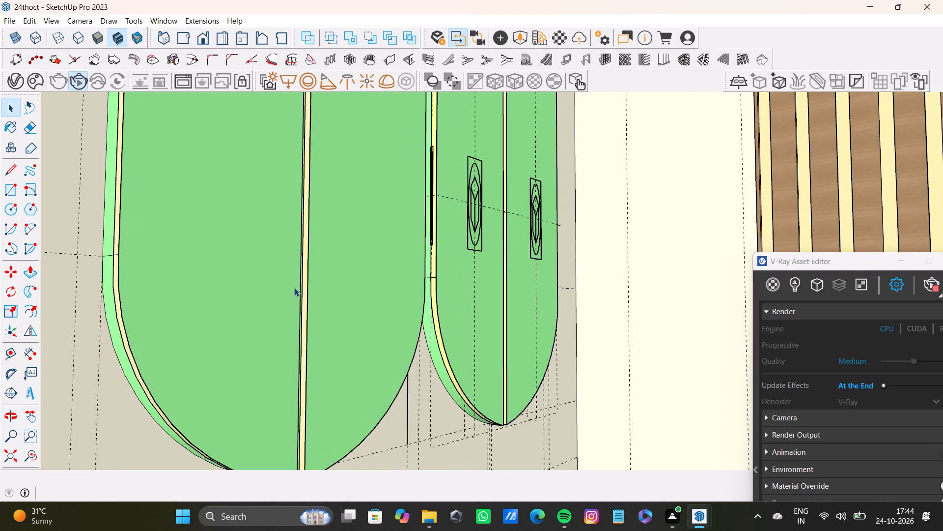
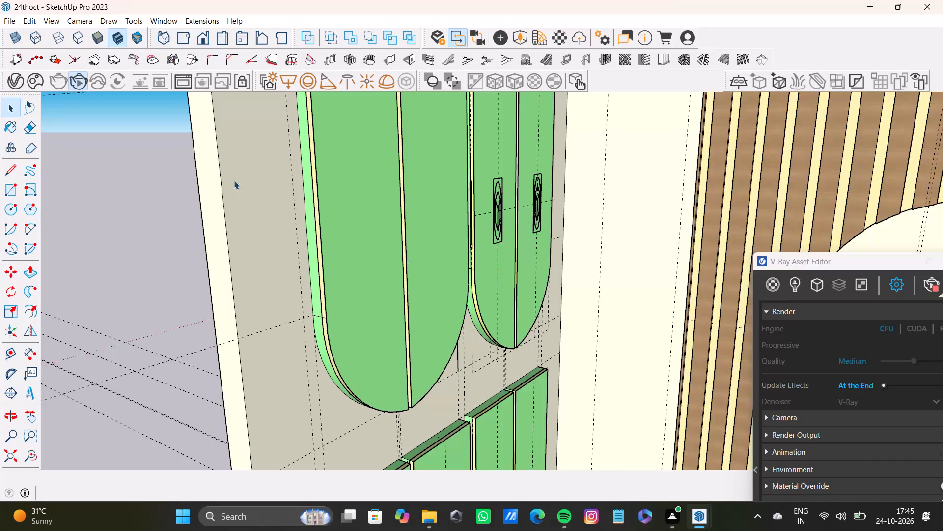
Convert the edge strip of the larger upper arched cabinet's left door into a mesh light.
scroll(425, 272, down, 8)
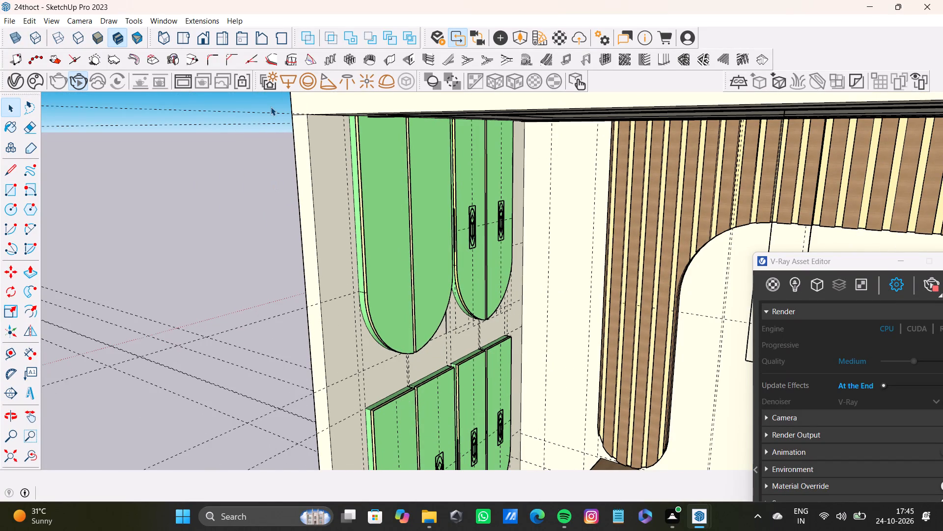
scroll(276, 259, up, 9)
scroll(406, 259, down, 13)
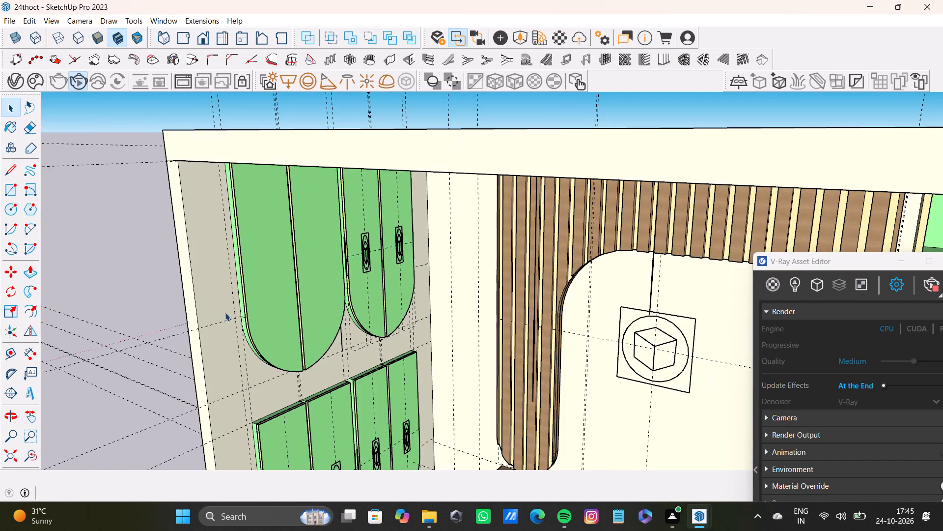
shift+middle_drag(257, 299, 236, 274)
scroll(236, 273, up, 11)
middle_drag(231, 272, 229, 245)
scroll(220, 270, down, 6)
middle_drag(220, 266, 180, 255)
scroll(201, 258, up, 17)
key(space)
shift+click(209, 257)
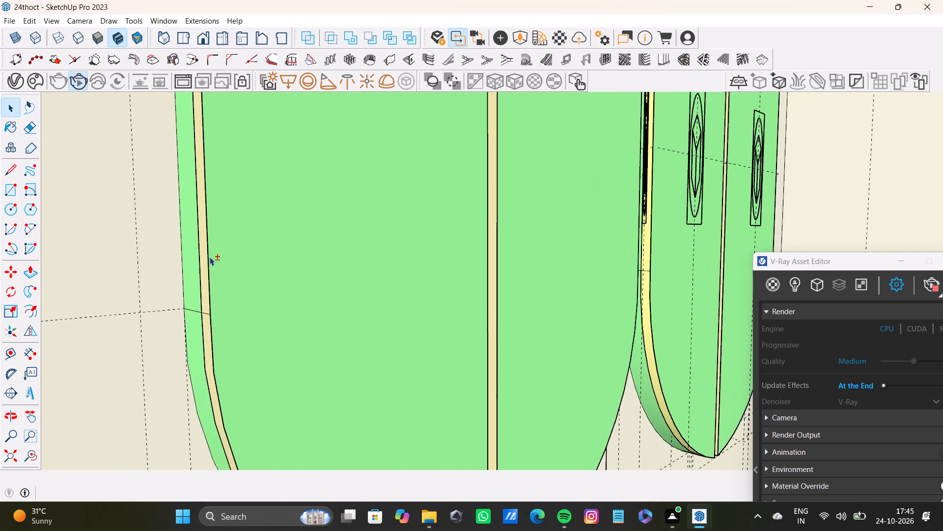
shift+click(199, 261)
shift+click(205, 268)
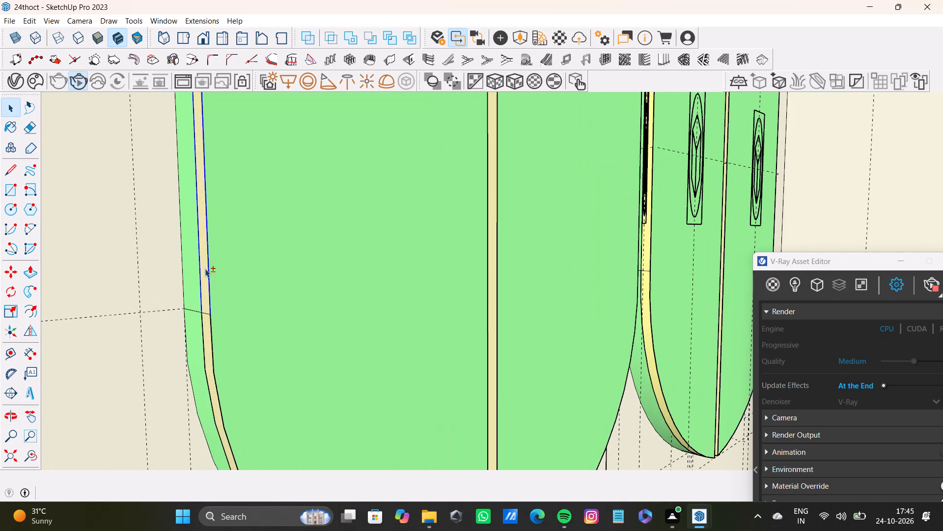
shift+scroll(200, 292, down, 4)
shift+middle_drag(200, 300, 177, 176)
shift+scroll(208, 307, down, 4)
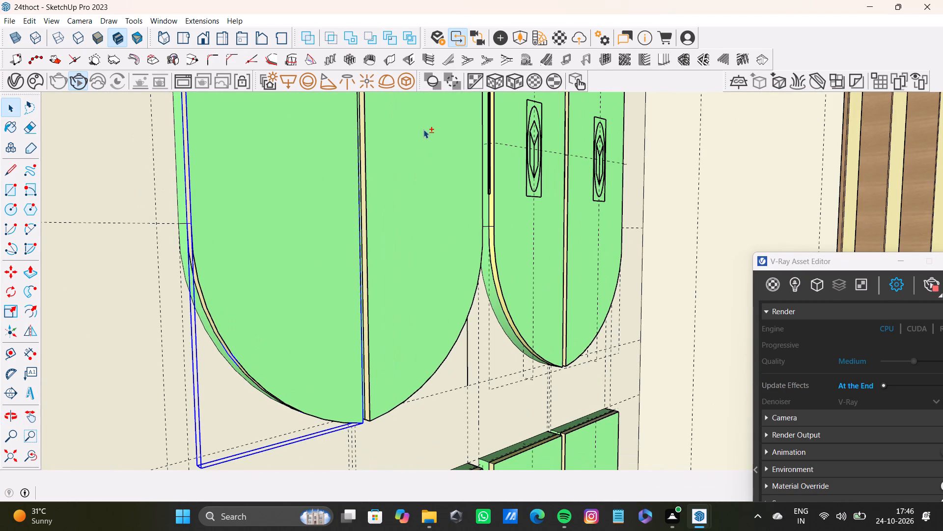
shift+click(409, 75)
Convert the edge strip of the same arched cabinet's right door into a mesh light.
scroll(405, 215, down, 2)
middle_drag(405, 215, 315, 243)
scroll(315, 242, up, 12)
middle_drag(370, 230, 343, 206)
scroll(336, 212, up, 9)
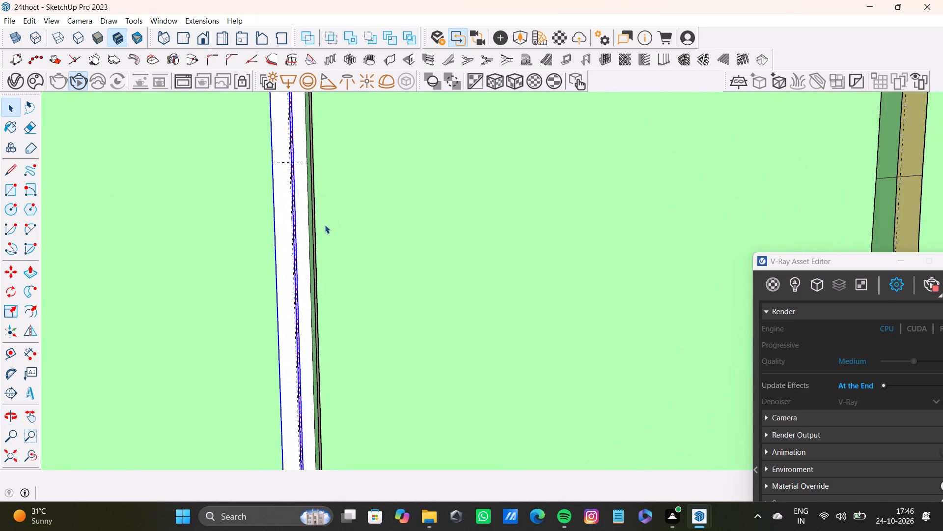
middle_drag(325, 225, 354, 225)
scroll(350, 225, up, 7)
click(359, 234)
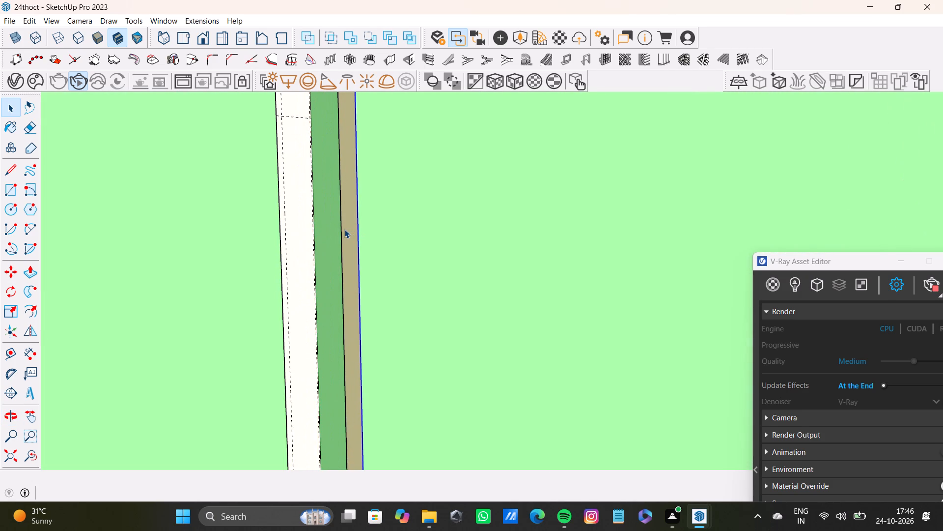
click(344, 229)
shift+click(358, 240)
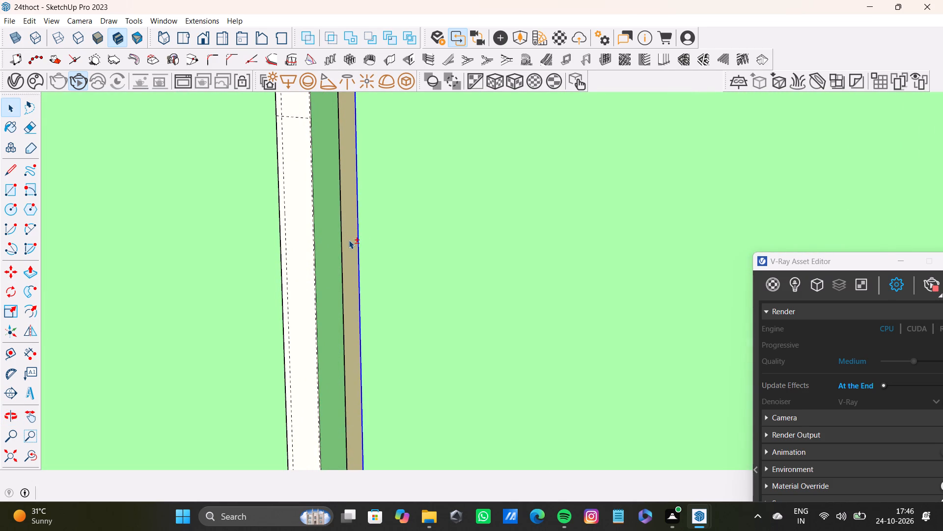
shift+click(349, 240)
shift+click(341, 231)
shift+click(349, 237)
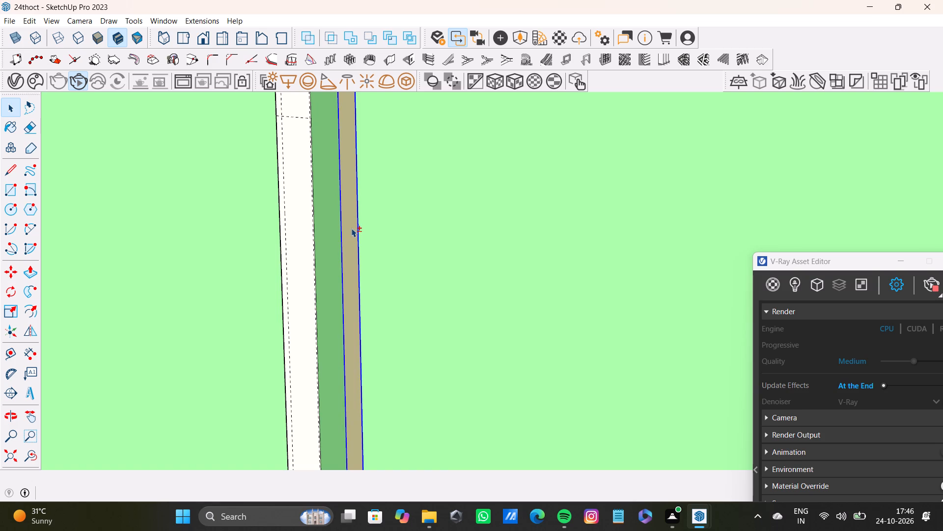
shift+scroll(350, 234, down, 20)
shift+scroll(350, 234, down, 5)
shift+middle_drag(347, 262, 304, 80)
shift+scroll(342, 181, down, 5)
shift+middle_drag(336, 253, 335, 247)
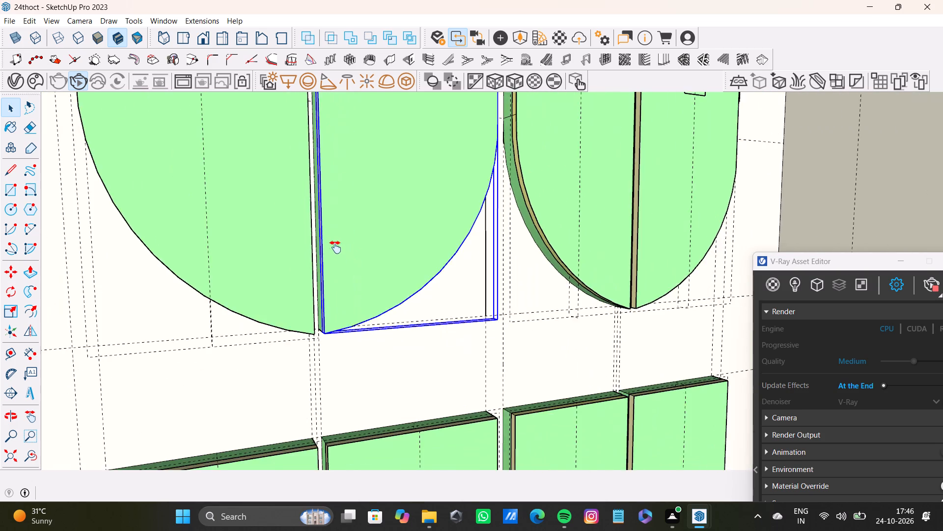
shift+middle_drag(335, 247, 301, 338)
shift+scroll(327, 187, down, 2)
shift+middle_drag(333, 192, 355, 273)
shift+click(405, 76)
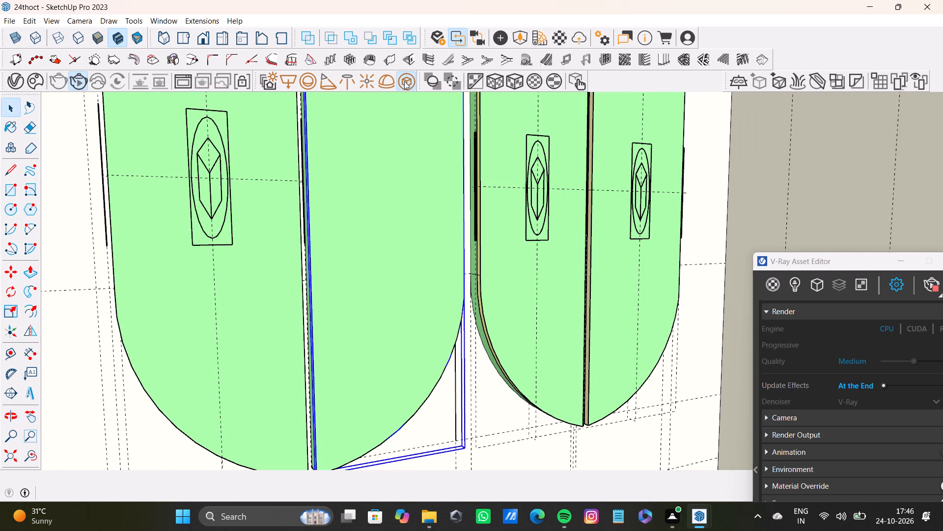
Return to a view of the whole room, clear the selection and stop the interactive render.
scroll(332, 174, down, 12)
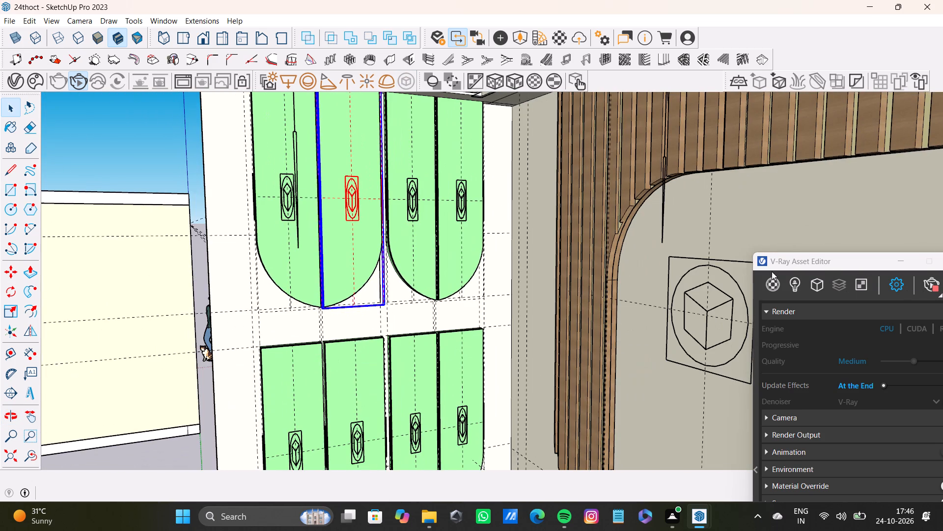
scroll(411, 258, down, 9)
scroll(344, 183, down, 4)
middle_drag(344, 183, 512, 194)
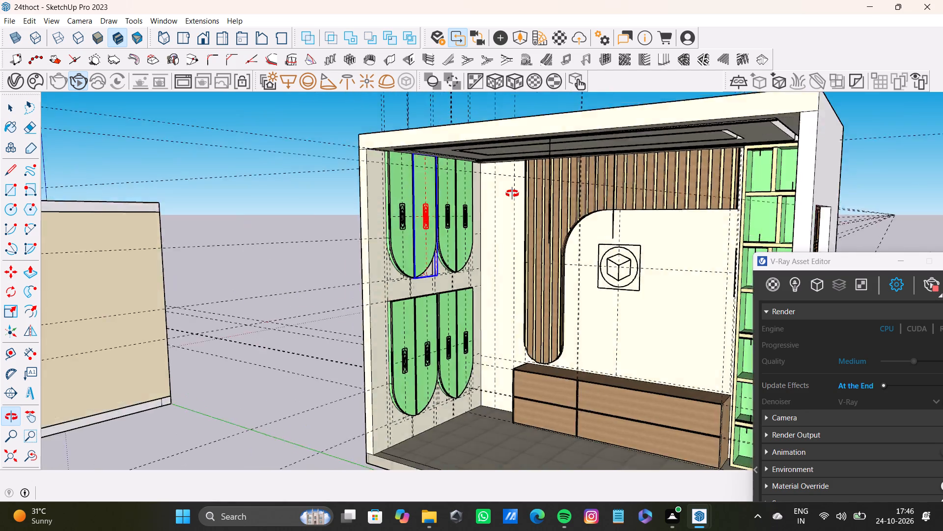
middle_drag(512, 194, 452, 154)
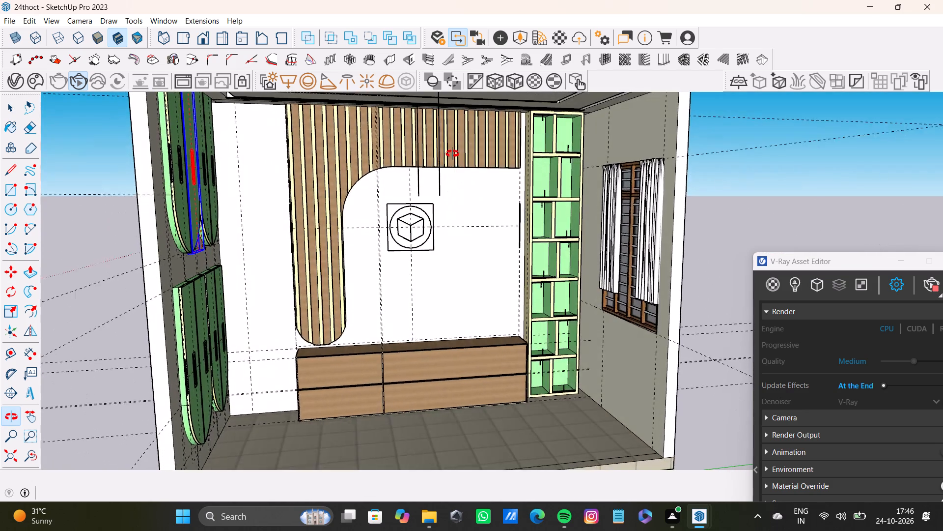
middle_drag(452, 154, 416, 166)
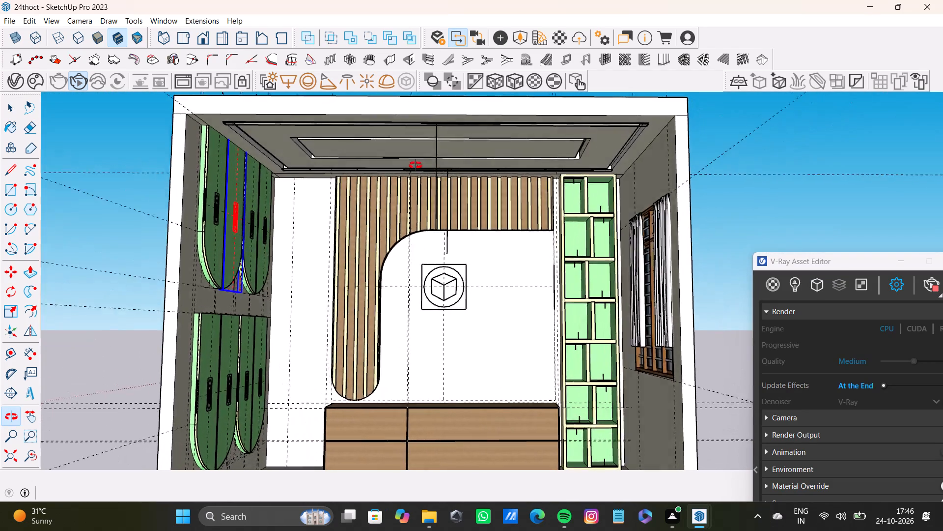
middle_drag(416, 166, 393, 166)
click(130, 128)
key(space)
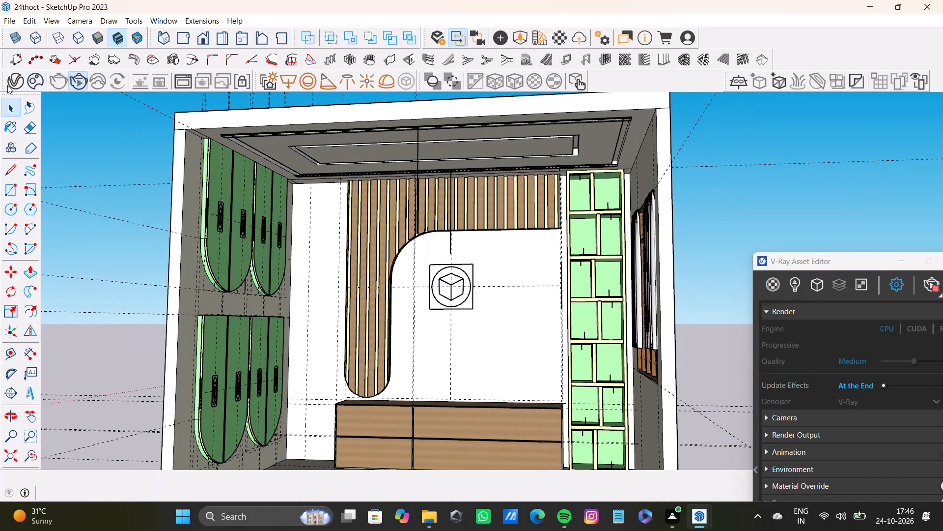
click(13, 81)
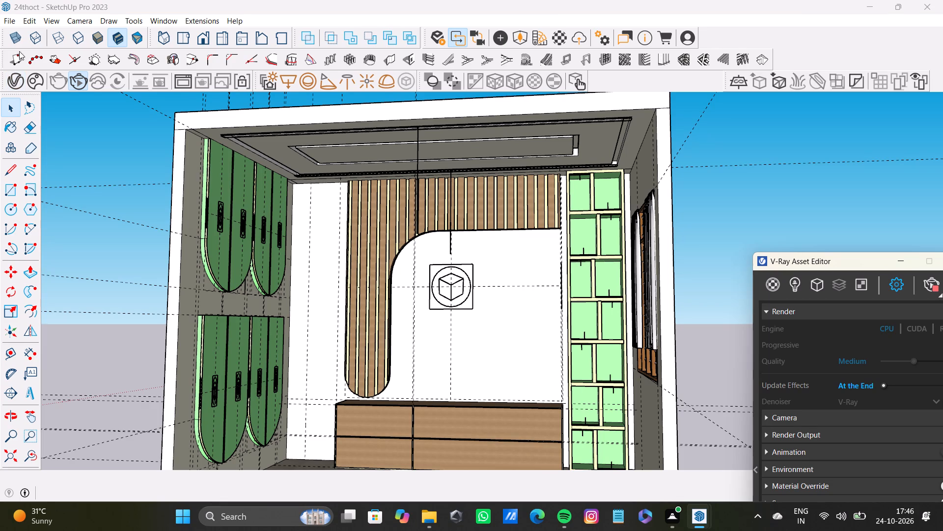
click(84, 88)
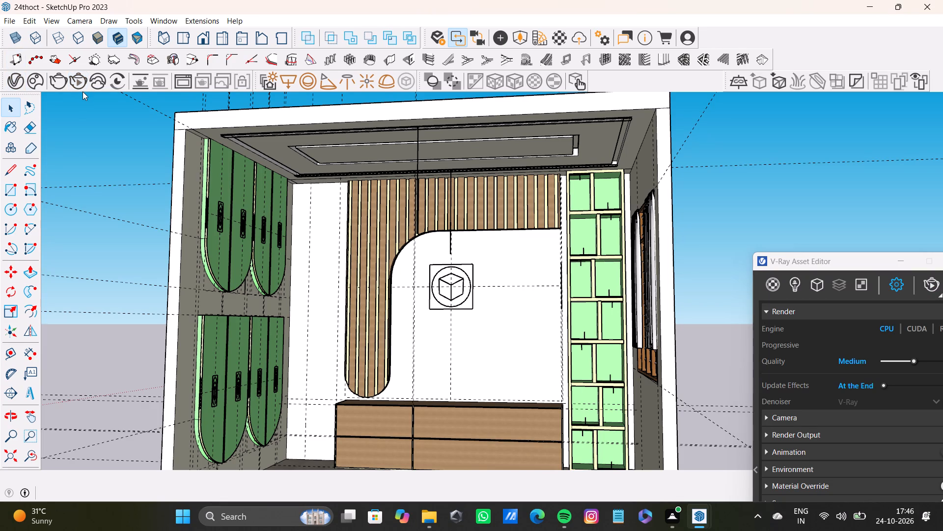
Bring the V-Ray Asset Editor fully into view and look through the scene's materials list.
click(11, 78)
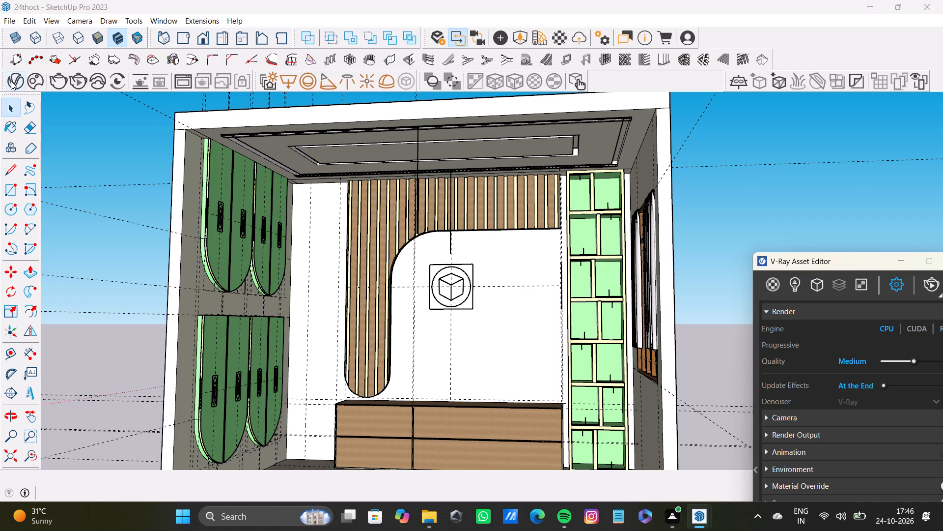
click(12, 82)
drag(840, 261, 430, 15)
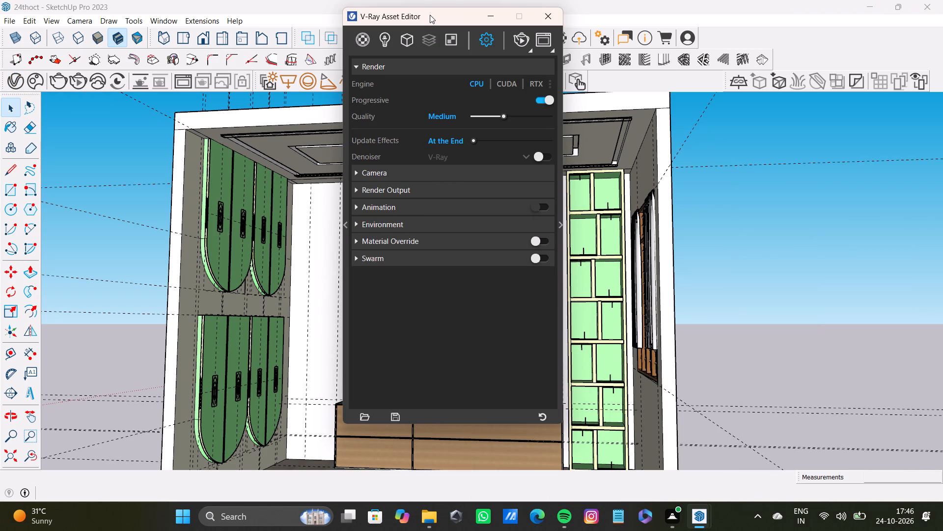
click(364, 43)
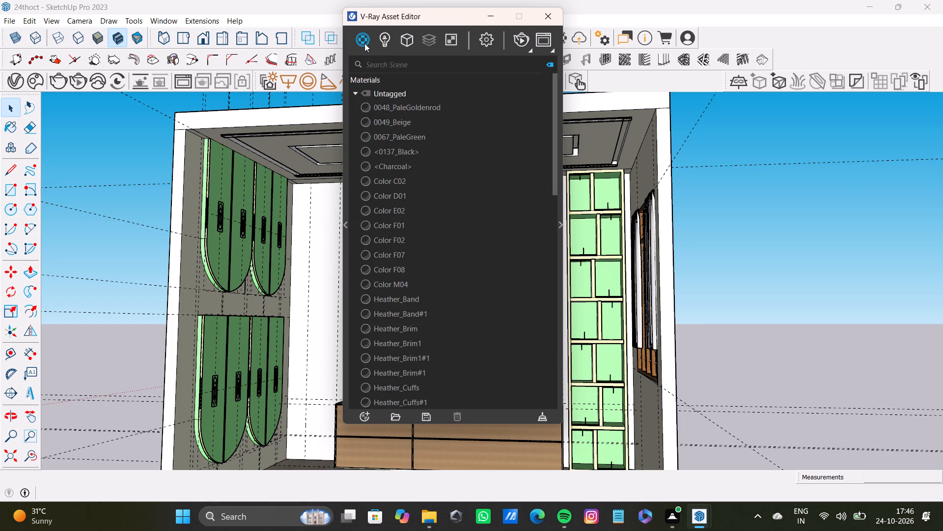
scroll(442, 226, down, 2)
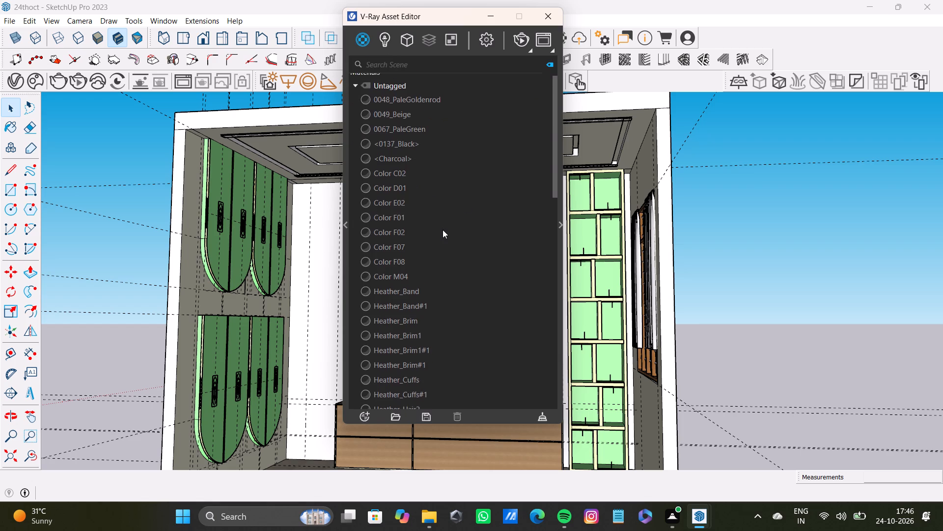
scroll(443, 230, down, 17)
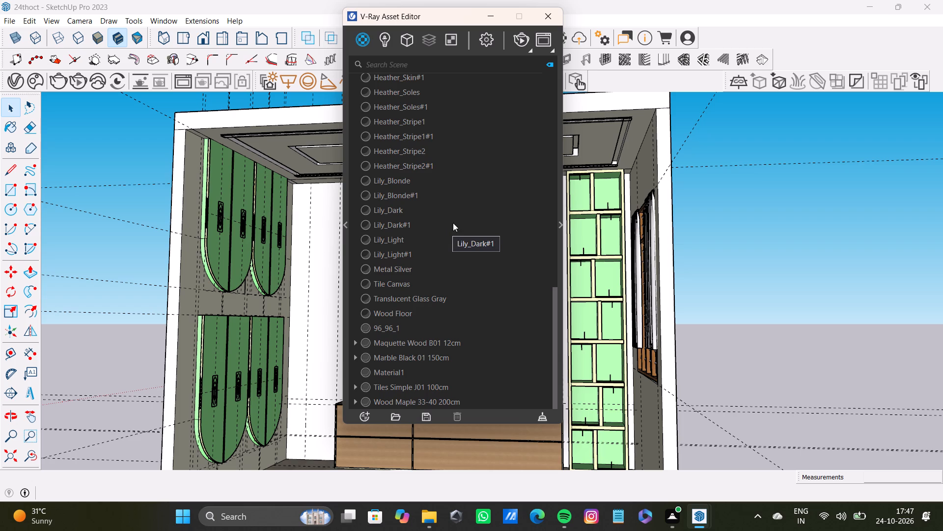
scroll(408, 210, down, 4)
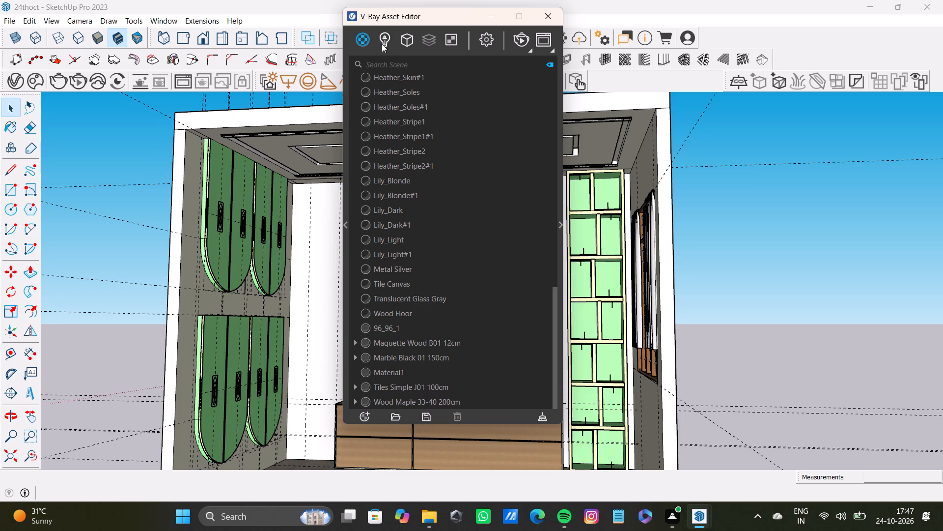
Copy Mesh Light#6's warm orange colour onto Mesh Light#1 and Mesh Light in the lights list.
click(383, 41)
drag(544, 154, 544, 143)
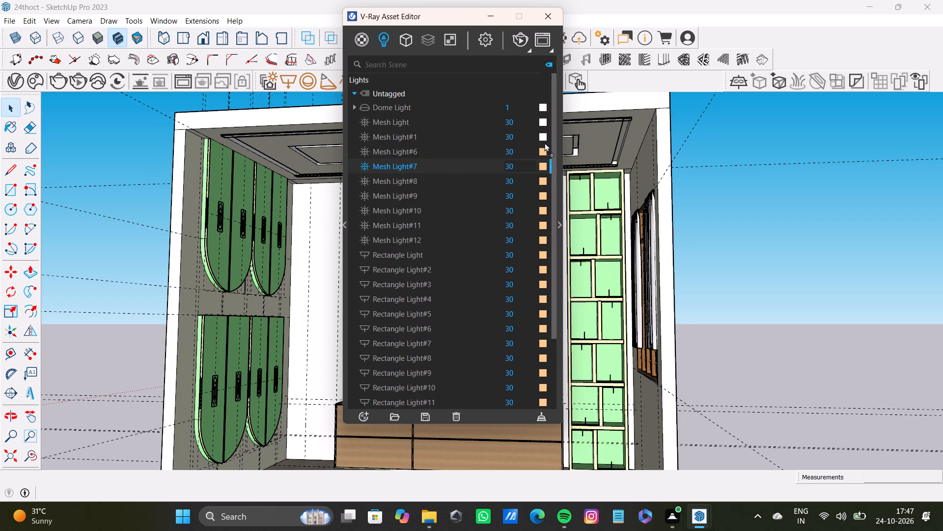
drag(544, 143, 543, 138)
drag(542, 150, 543, 120)
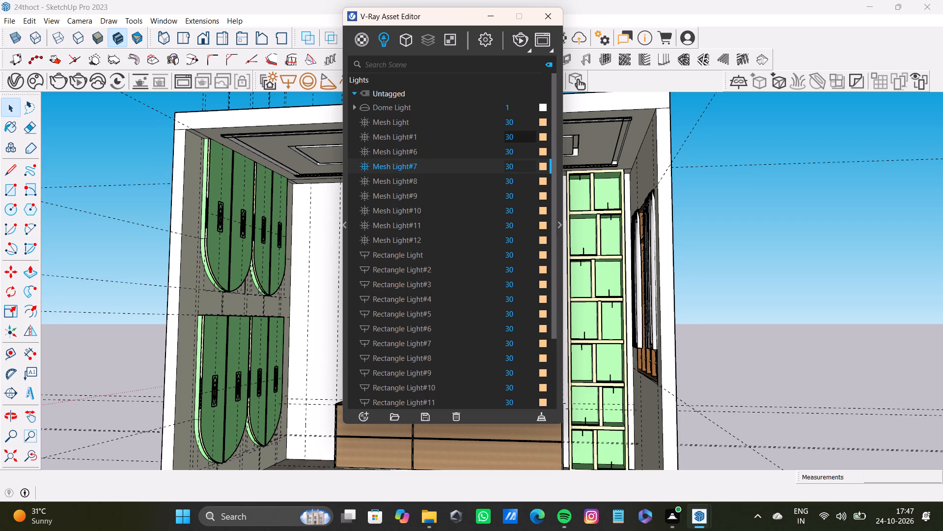
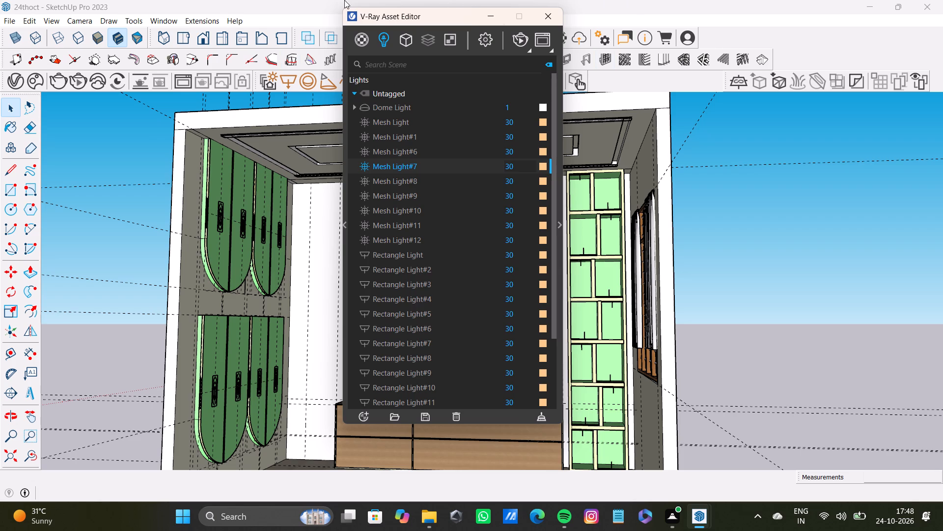
Move the V-Ray Asset Editor clear of the model and examine the whole room from several angles.
drag(412, 18, 855, 222)
scroll(439, 238, down, 6)
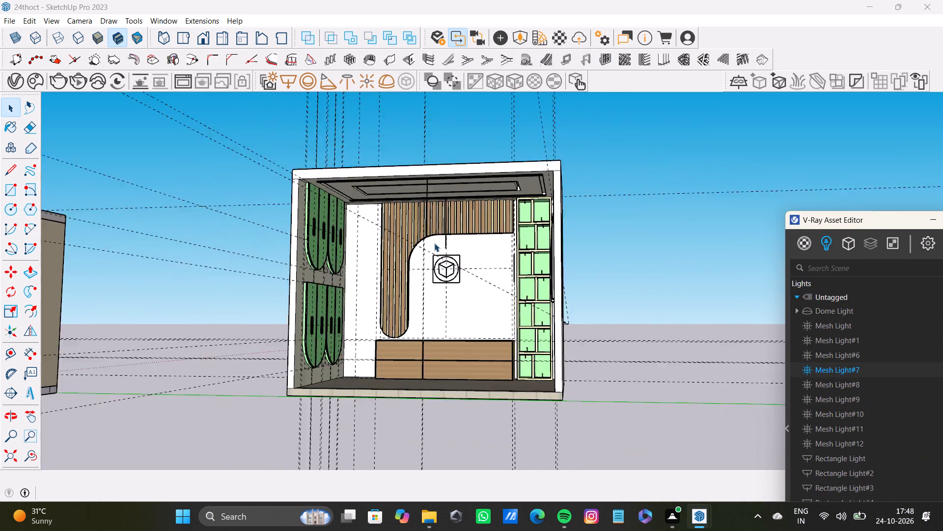
scroll(434, 243, down, 3)
scroll(369, 308, up, 8)
middle_drag(370, 294, 472, 318)
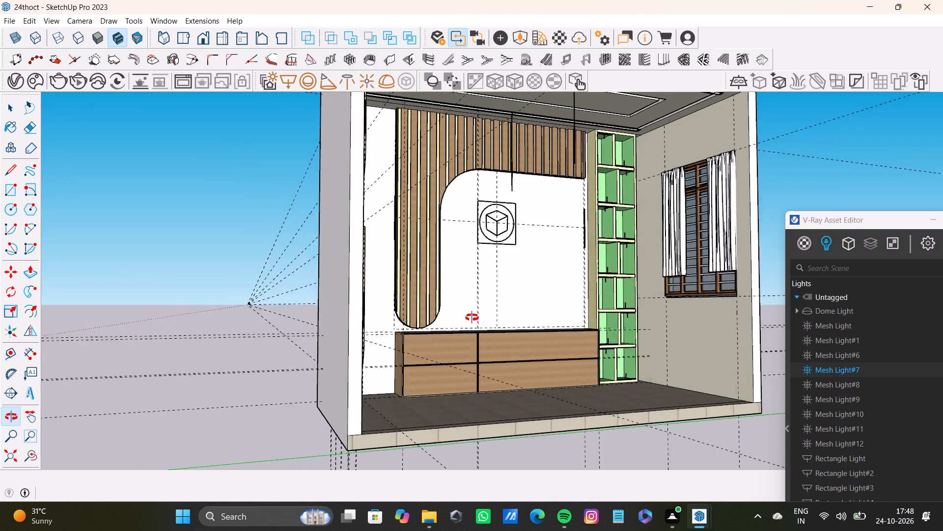
middle_drag(472, 318, 351, 310)
scroll(355, 304, down, 3)
shift+middle_drag(382, 301, 304, 268)
scroll(304, 266, up, 6)
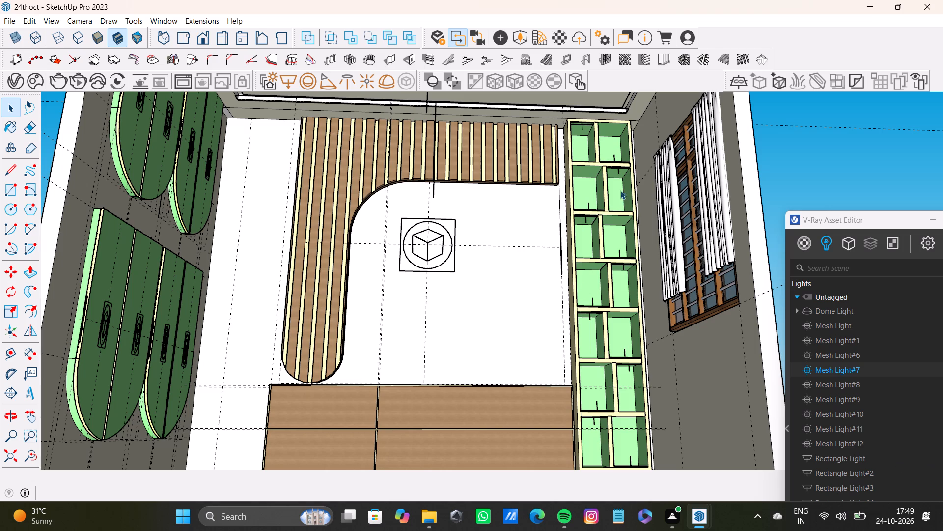
scroll(338, 297, up, 5)
scroll(350, 277, down, 10)
middle_drag(350, 277, 338, 390)
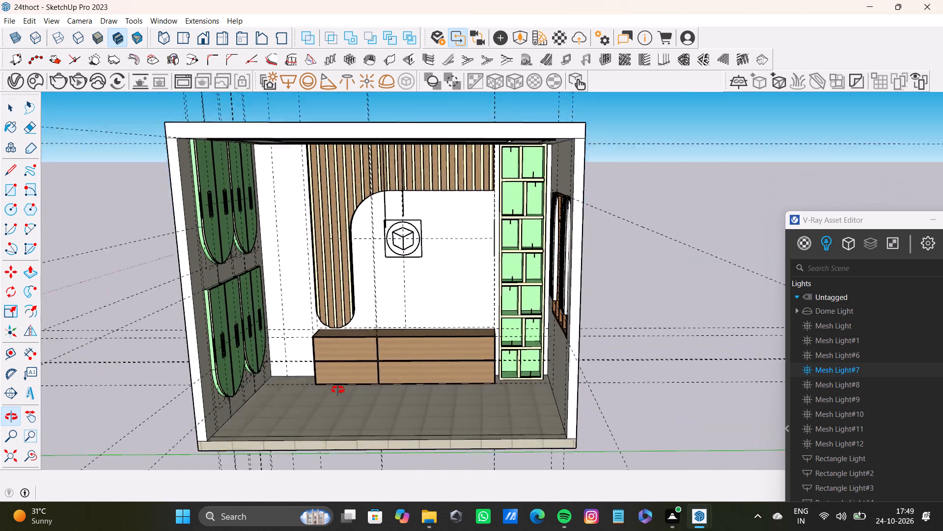
middle_drag(338, 390, 451, 357)
Open the window component on the side wall, select the curtain nearest the shelving, and leave the component.
scroll(475, 351, down, 1)
scroll(539, 334, up, 4)
scroll(547, 256, up, 8)
click(561, 249)
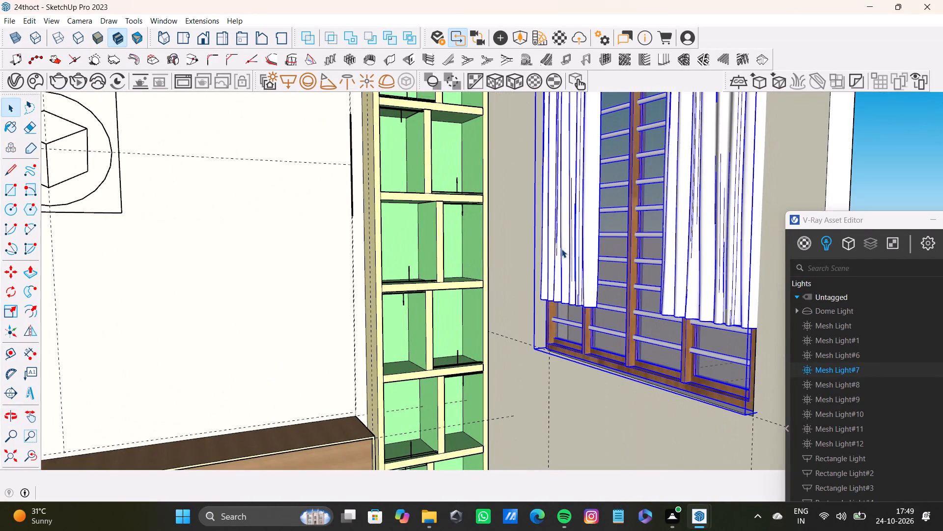
double_click(574, 245)
click(576, 249)
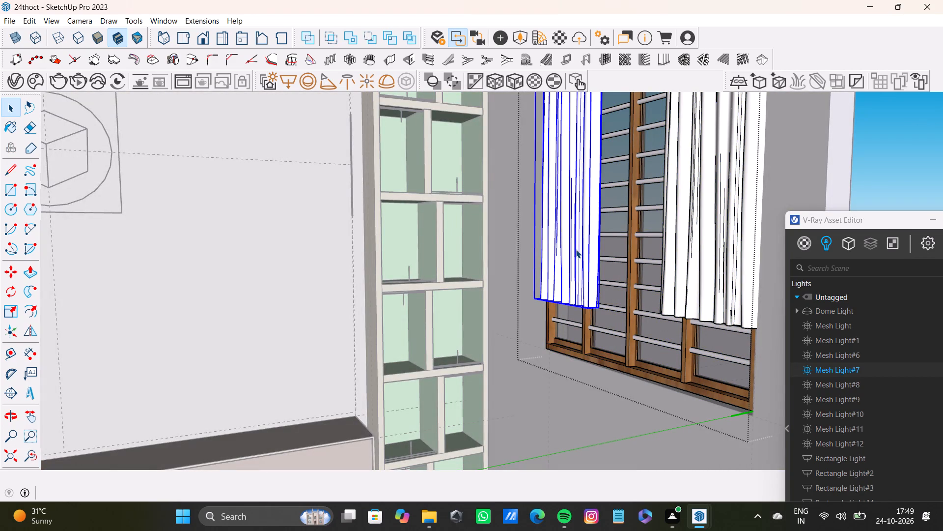
scroll(560, 288, down, 7)
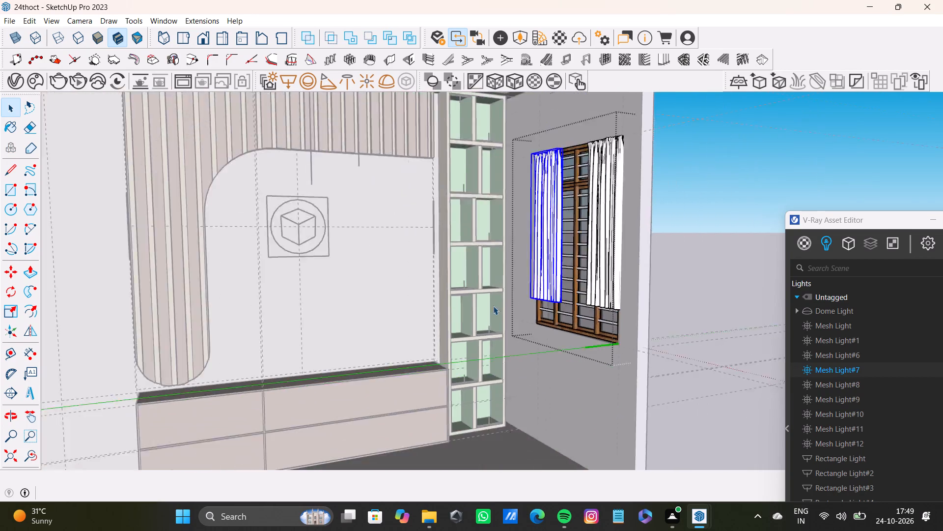
scroll(493, 306, down, 9)
middle_drag(447, 337, 318, 341)
click(419, 194)
Frame the room from the front, including ceiling and floor, and start the V-Ray interactive render.
scroll(416, 259, up, 8)
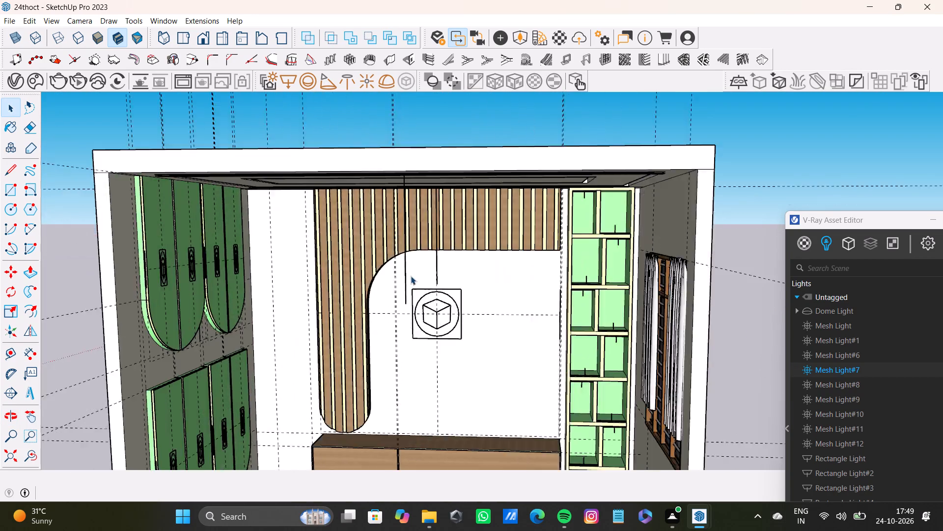
scroll(411, 276, up, 2)
middle_drag(411, 276, 389, 212)
scroll(388, 223, down, 4)
shift+middle_drag(391, 240, 394, 215)
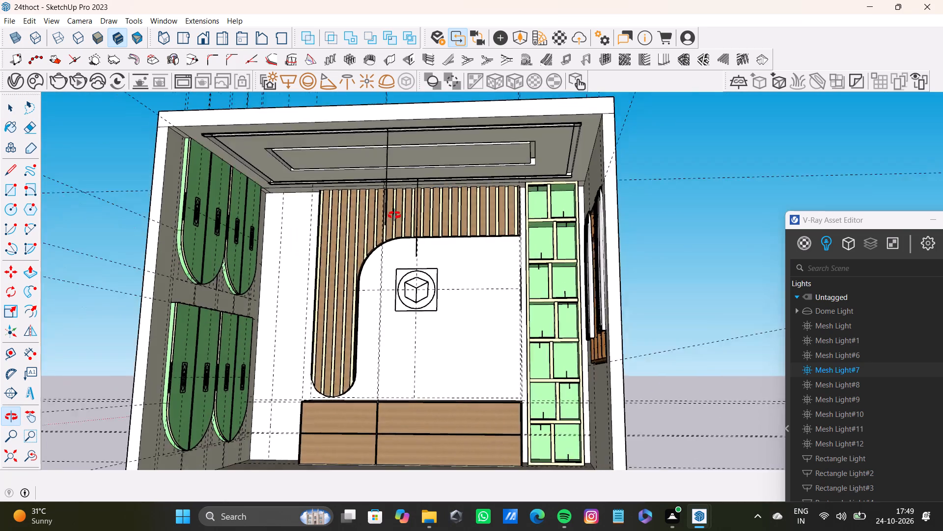
shift+middle_drag(394, 215, 411, 203)
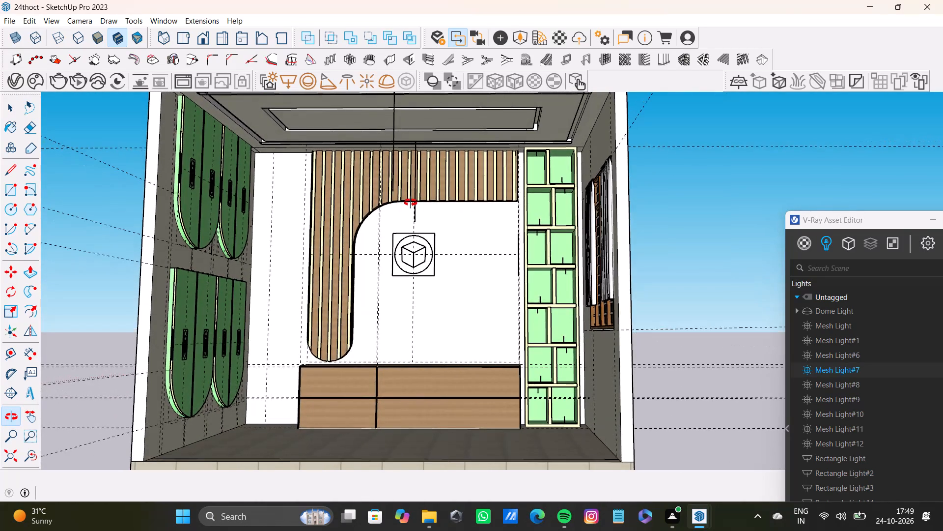
shift+middle_drag(411, 203, 407, 203)
click(77, 84)
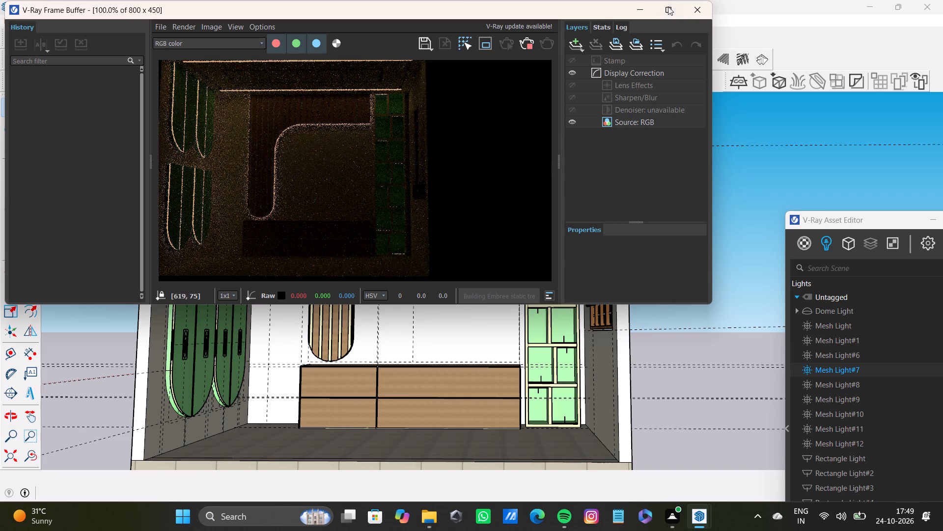
Examine the warm strip lighting in the interactive render, close up and with the whole room in frame.
scroll(371, 359, down, 3)
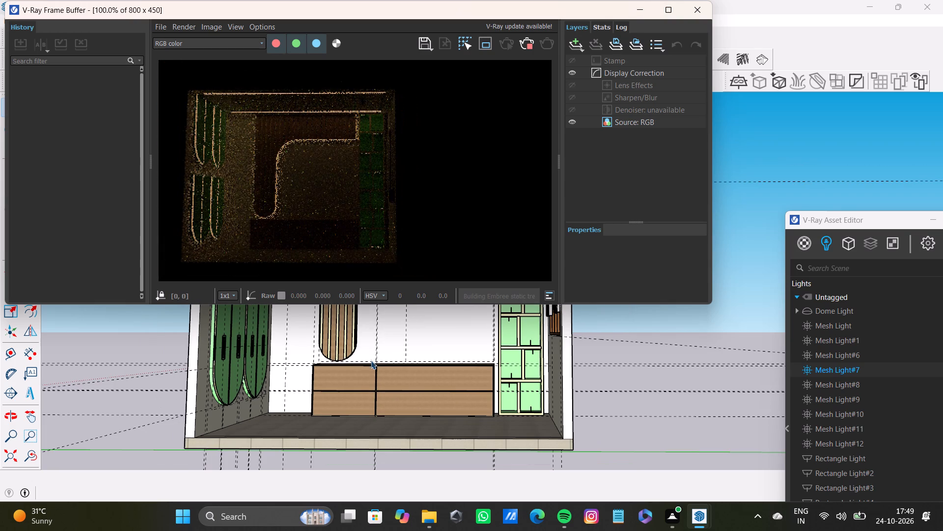
scroll(371, 368, down, 3)
shift+middle_drag(371, 358, 368, 374)
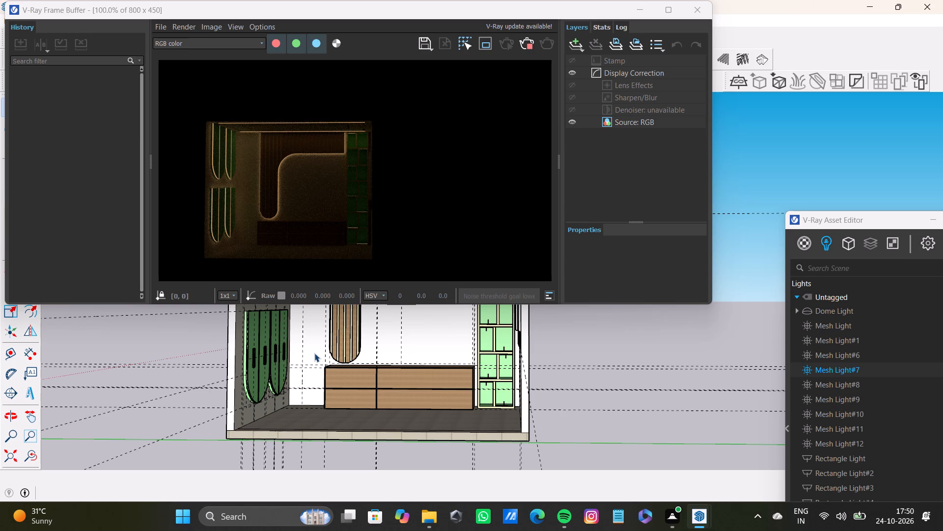
scroll(274, 187, up, 1)
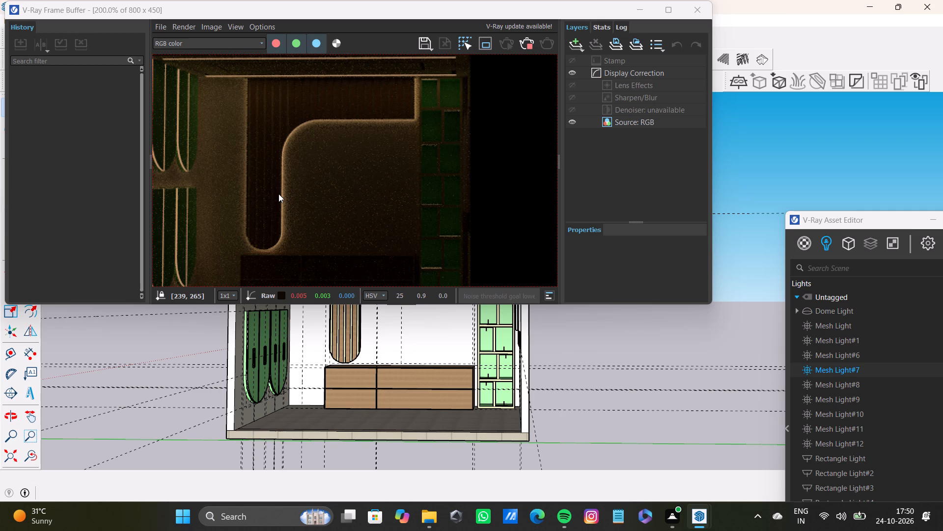
shift+middle_drag(278, 193, 352, 207)
scroll(352, 207, down, 2)
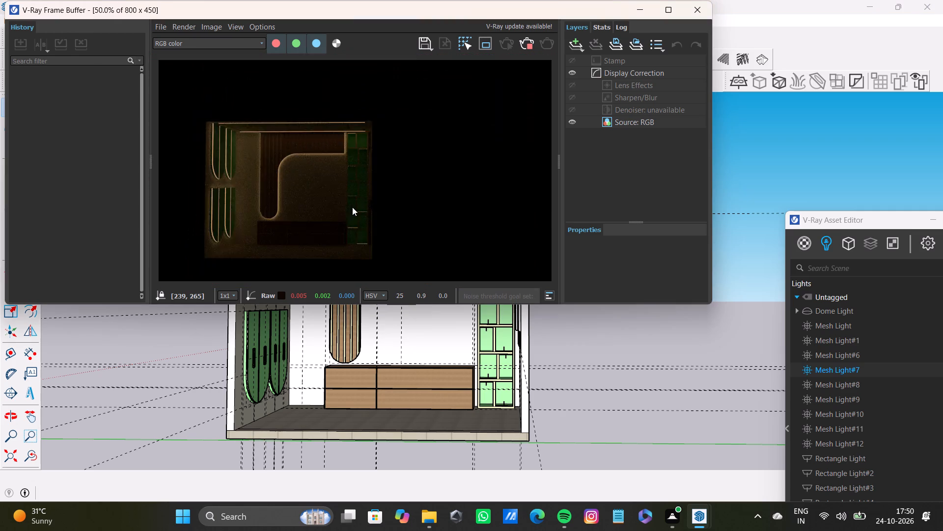
middle_drag(352, 205, 367, 207)
scroll(387, 321, down, 3)
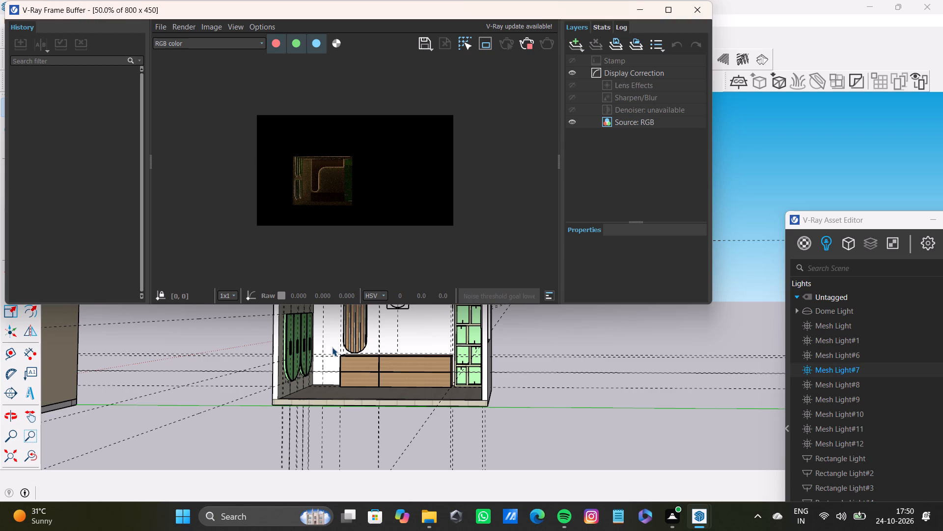
scroll(311, 175, up, 4)
scroll(311, 175, down, 3)
shift+middle_drag(311, 175, 356, 181)
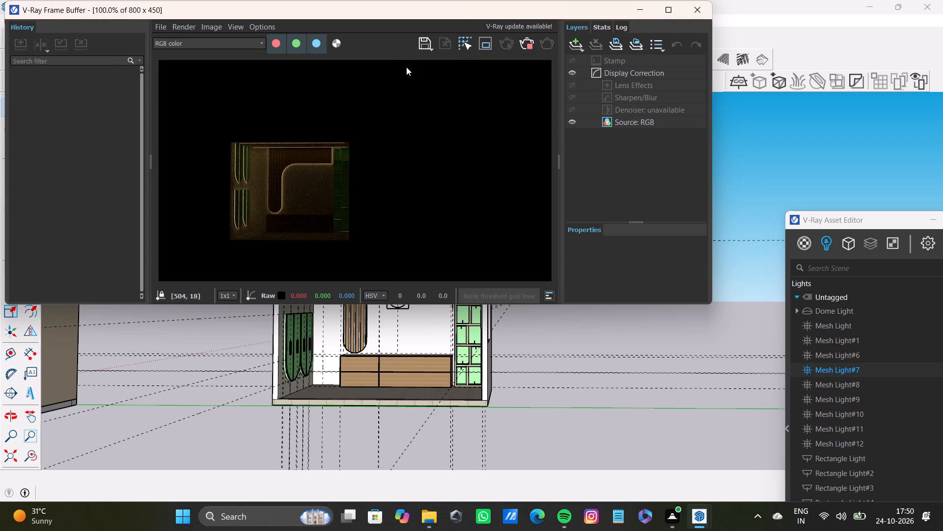
Save the rendered image as 24thoct vray6.png in the pdfs folder.
click(417, 45)
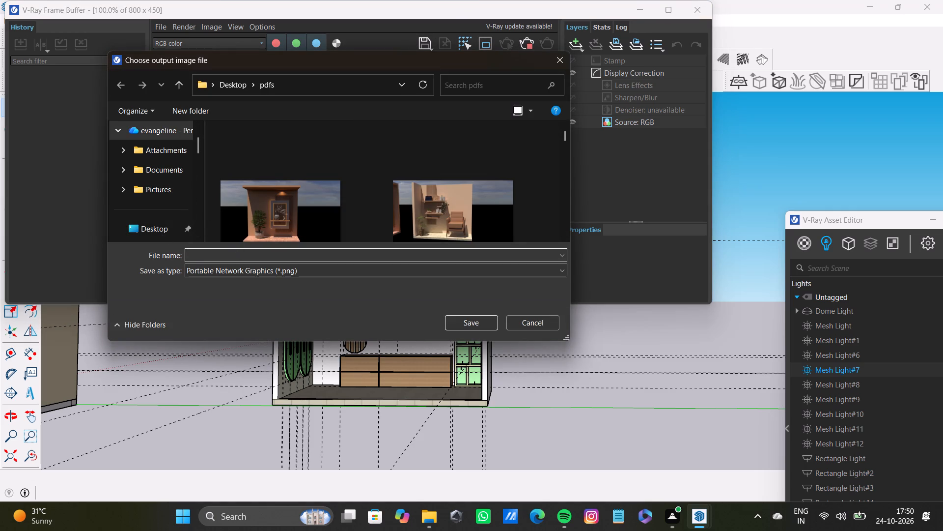
text(24)
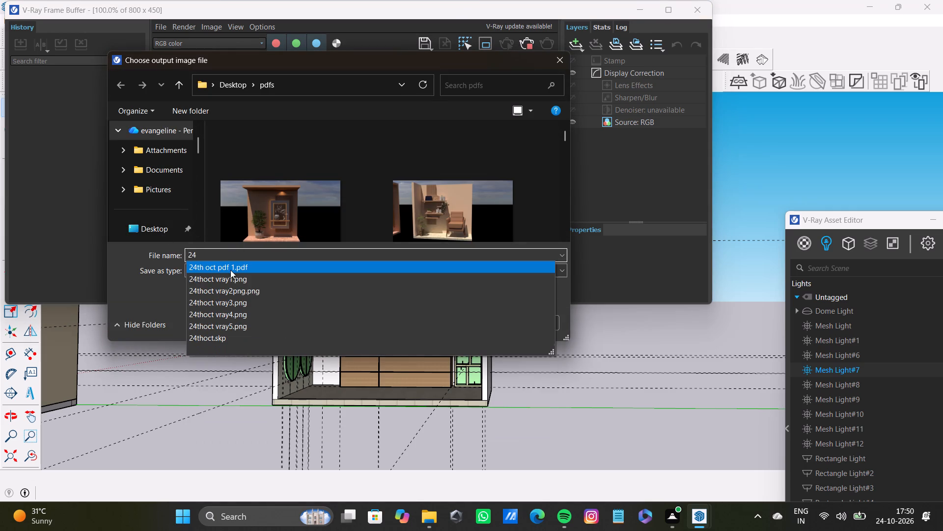
click(232, 325)
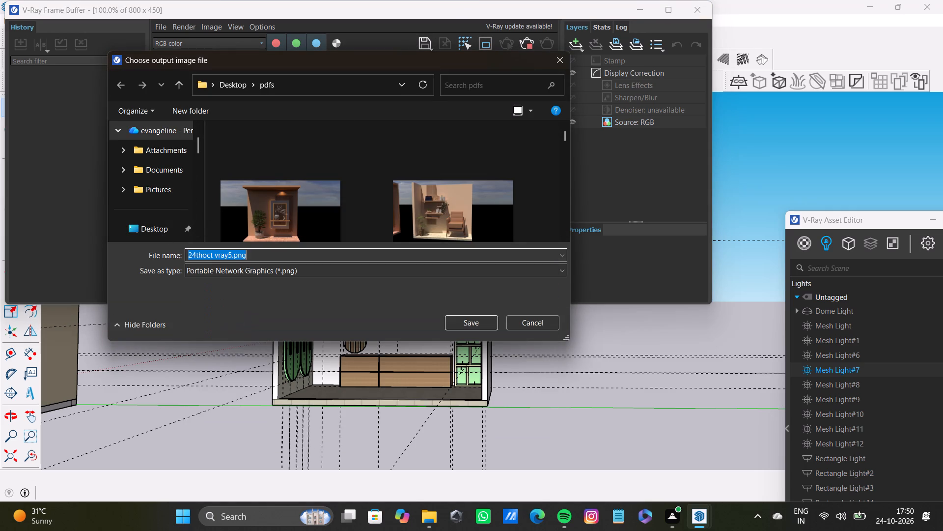
click(231, 254)
key(BackSpace)
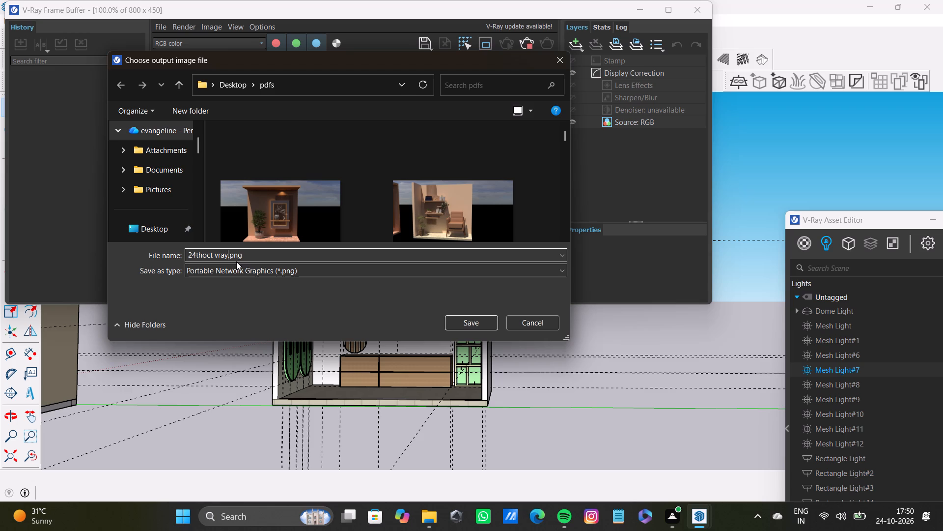
key(6)
key(Return)
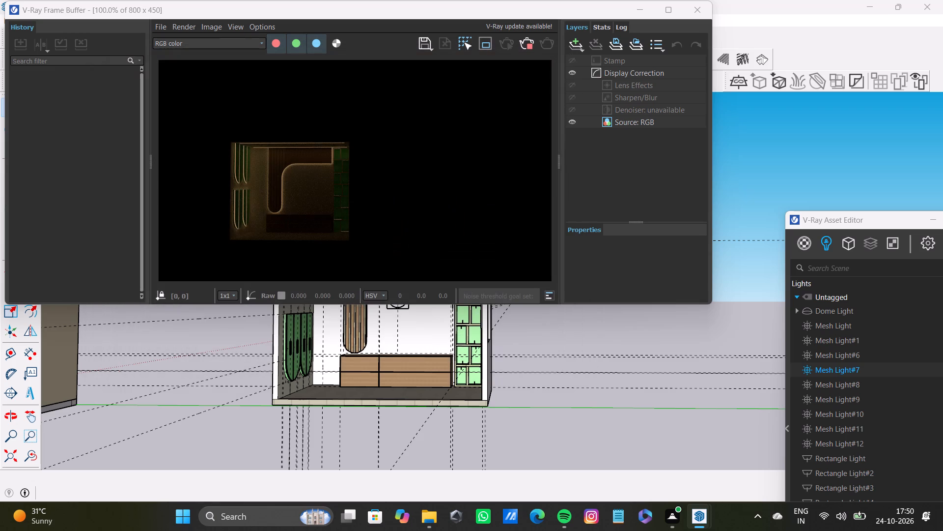
Close the V-Ray Frame Buffer, frame the room from the front and stop the interactive render.
click(707, 8)
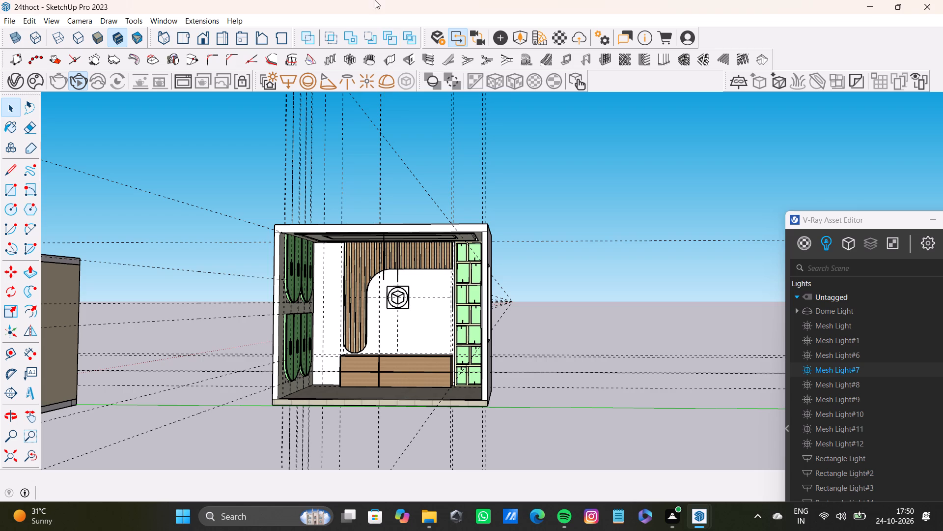
scroll(354, 334, up, 7)
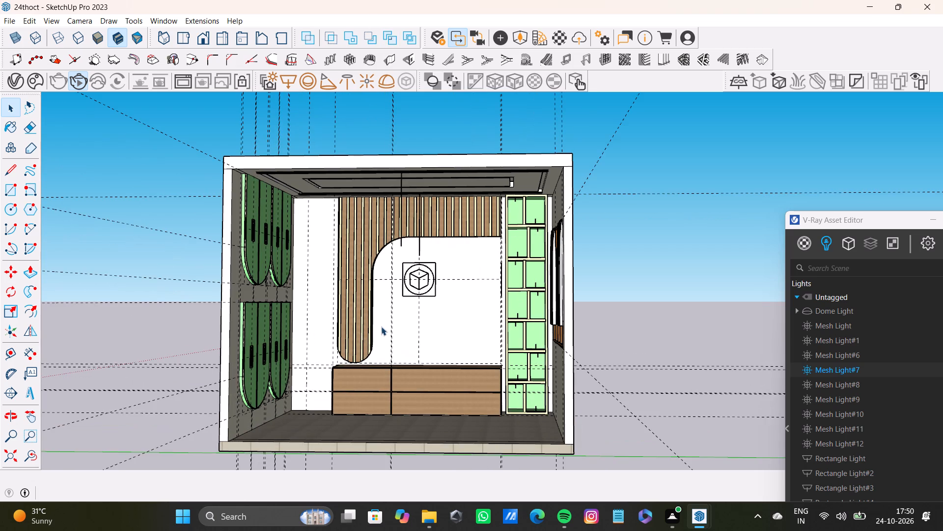
scroll(340, 316, up, 4)
scroll(340, 316, down, 4)
shift+middle_drag(340, 316, 368, 320)
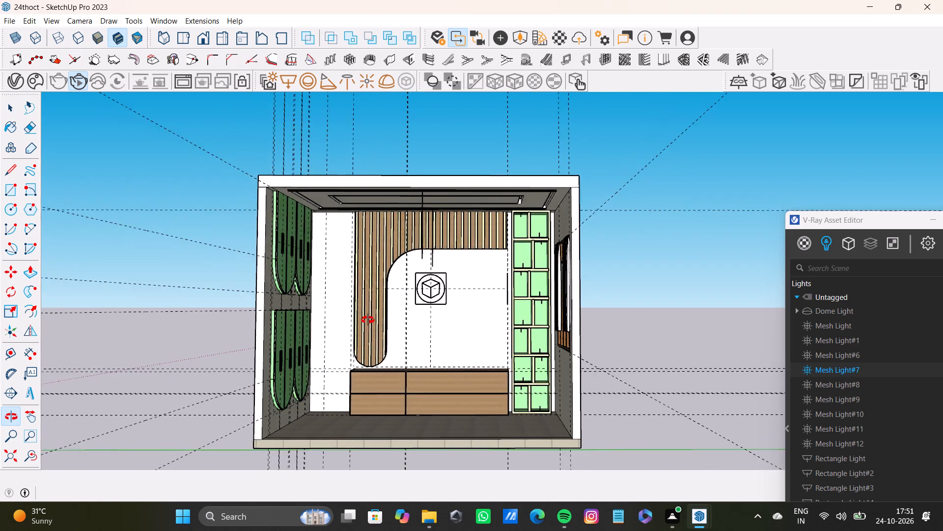
shift+middle_drag(368, 320, 391, 318)
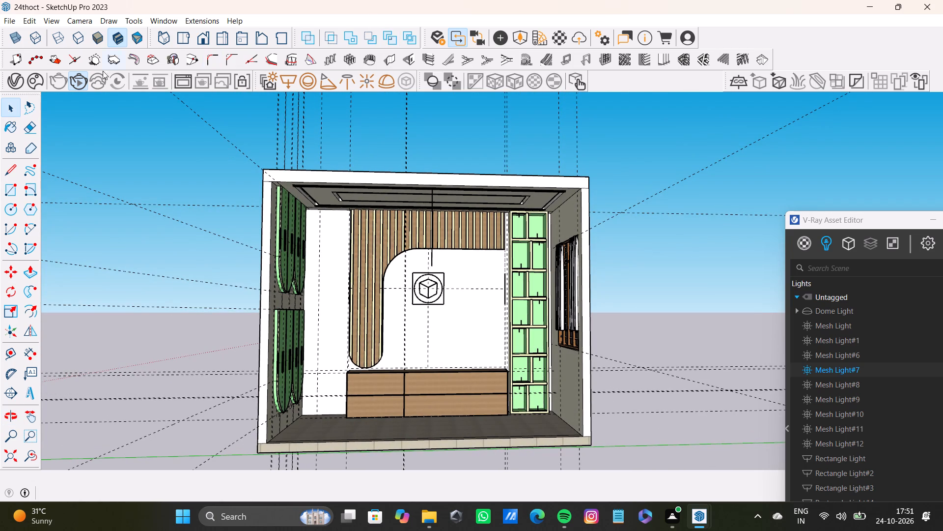
click(84, 88)
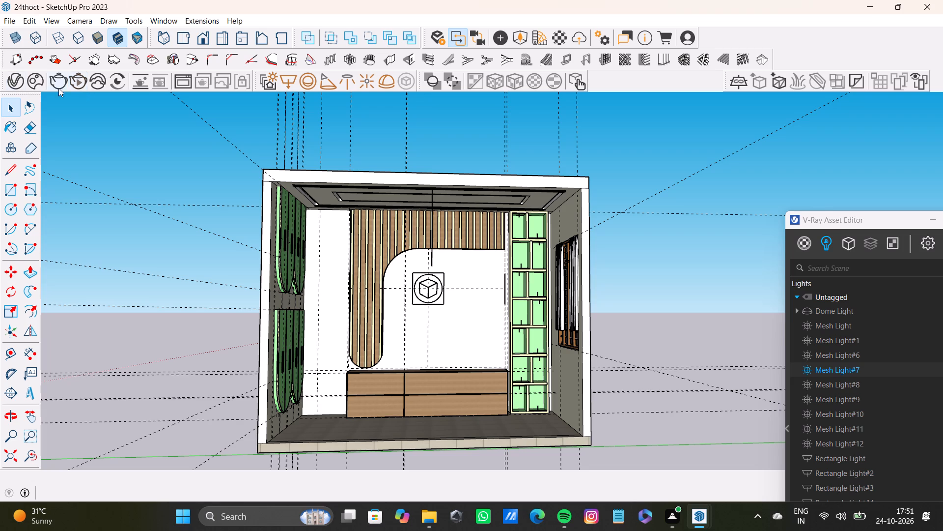
Bring the V-Ray Asset Editor fully into view and set Mesh Light's colour temperature to 12224 K.
click(16, 83)
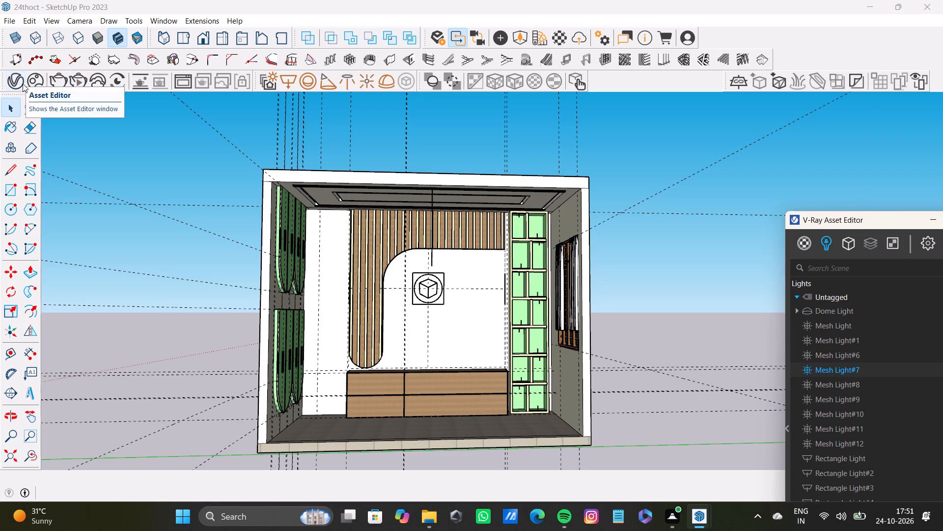
click(11, 81)
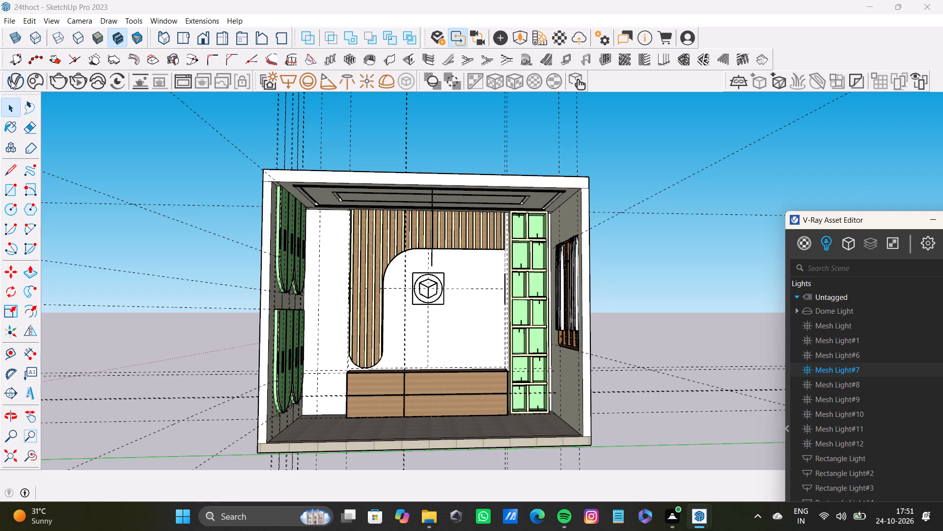
click(11, 81)
drag(834, 219, 832, 220)
drag(832, 220, 428, 100)
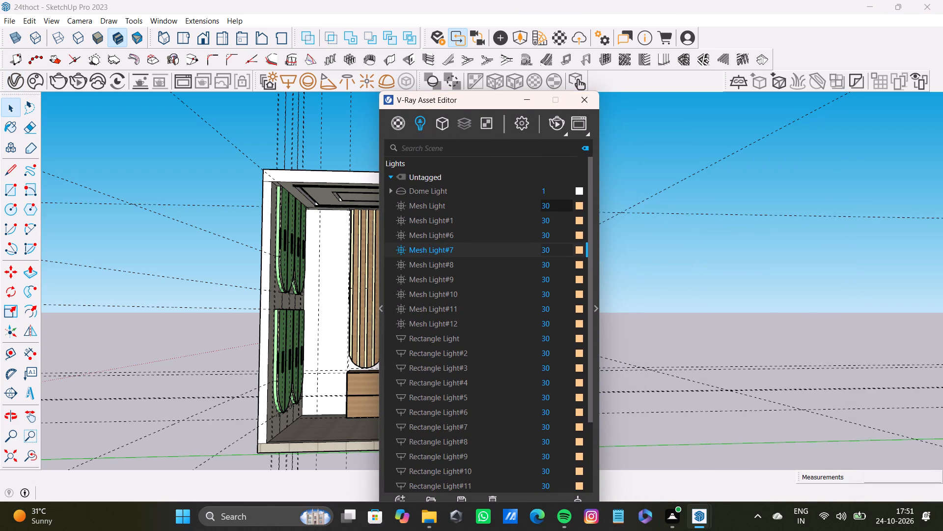
click(577, 206)
drag(504, 311, 471, 317)
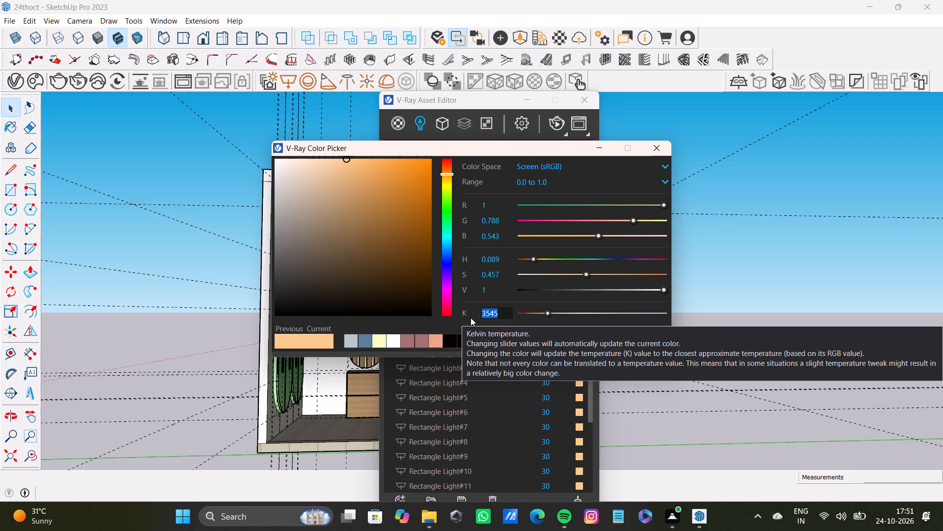
key(BackSpace)
text(1222)
key(4)
key(Return)
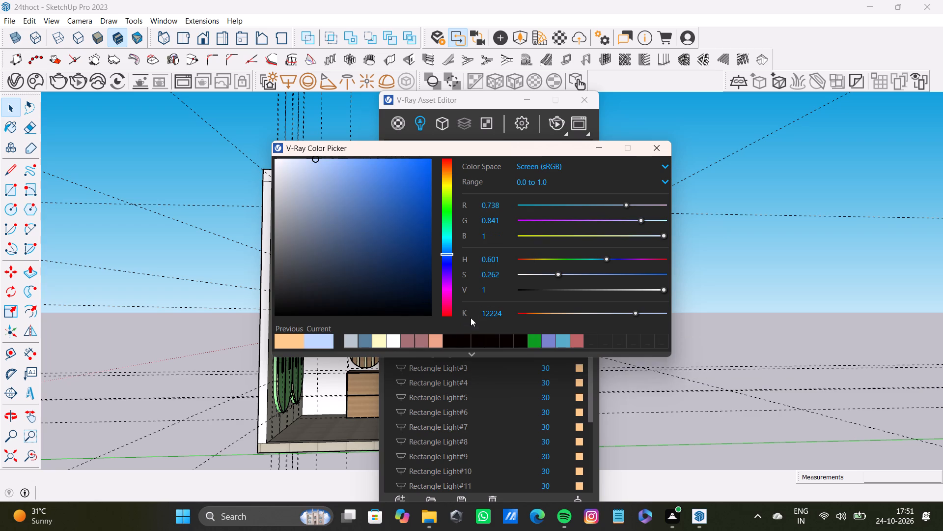
click(658, 148)
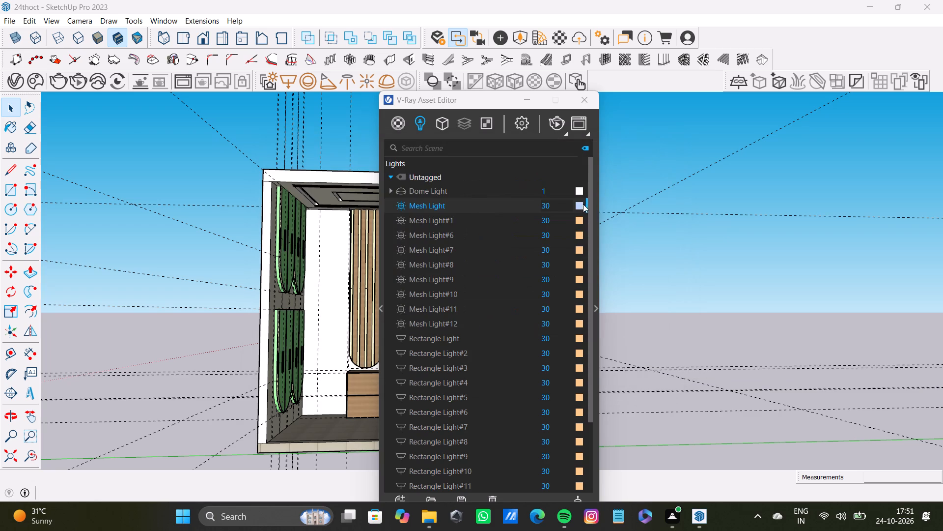
Copy Mesh Light's cool blue colour to Mesh Light#1 and Mesh Light#6 through Mesh Light#12.
drag(580, 205, 575, 224)
drag(579, 209, 579, 221)
drag(580, 218, 581, 235)
drag(576, 235, 575, 249)
drag(579, 248, 577, 264)
drag(576, 265, 577, 281)
drag(580, 276, 580, 294)
drag(579, 296, 580, 311)
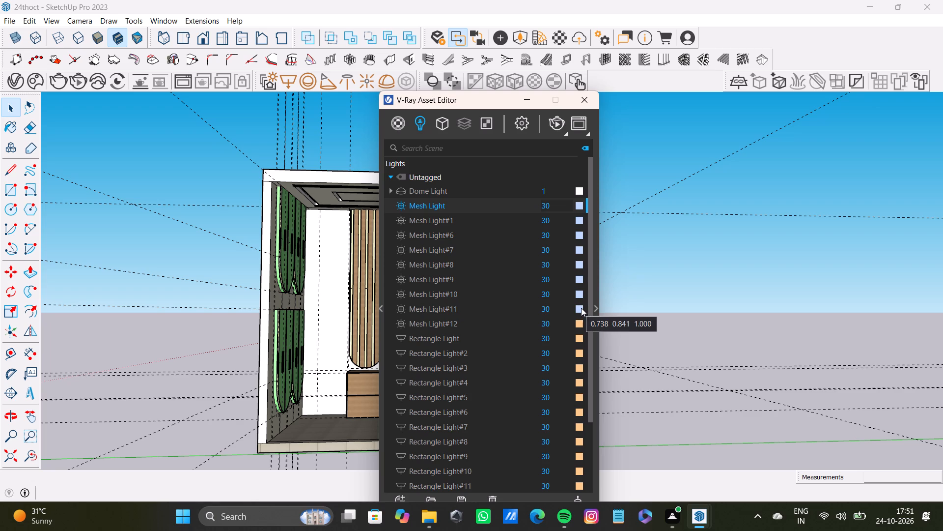
drag(580, 312, 580, 322)
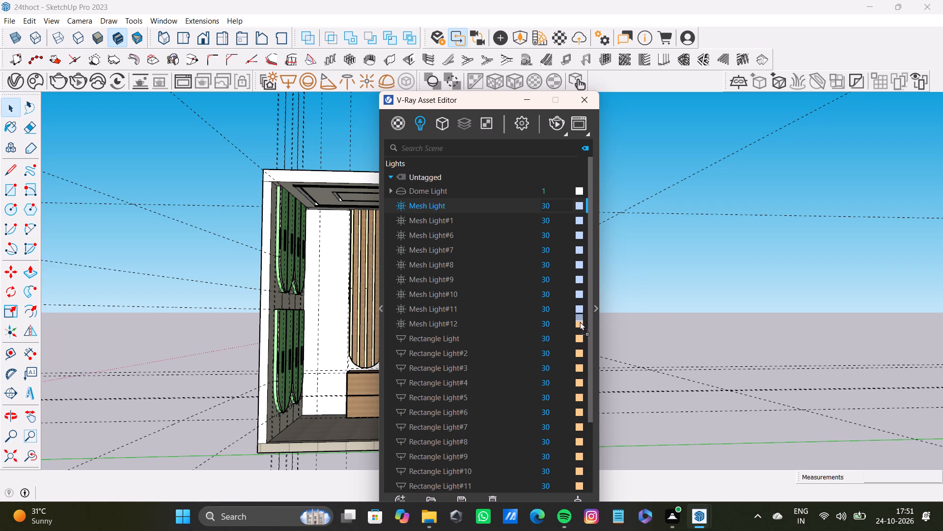
drag(580, 322, 580, 324)
Copy the mesh lights' cool blue to Rectangle Light and Rectangle Light#2, and adjust Rectangle Light#2's colour to 12287 K using the saturation variations.
drag(579, 310, 579, 339)
drag(577, 325, 577, 355)
double_click(577, 356)
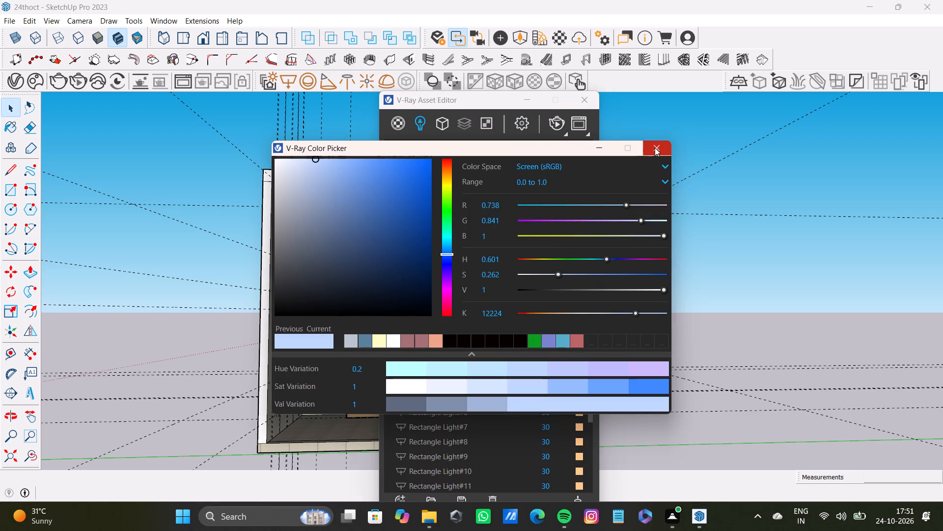
click(655, 147)
click(580, 354)
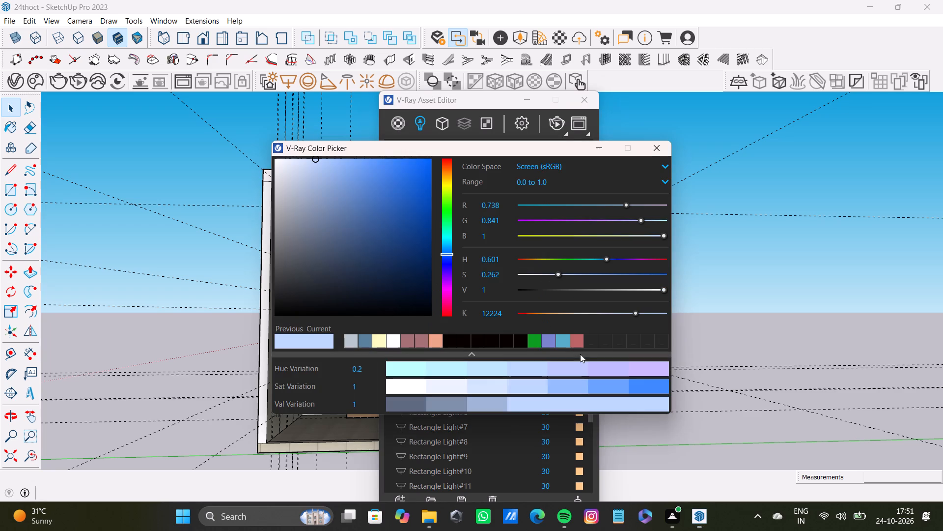
click(493, 392)
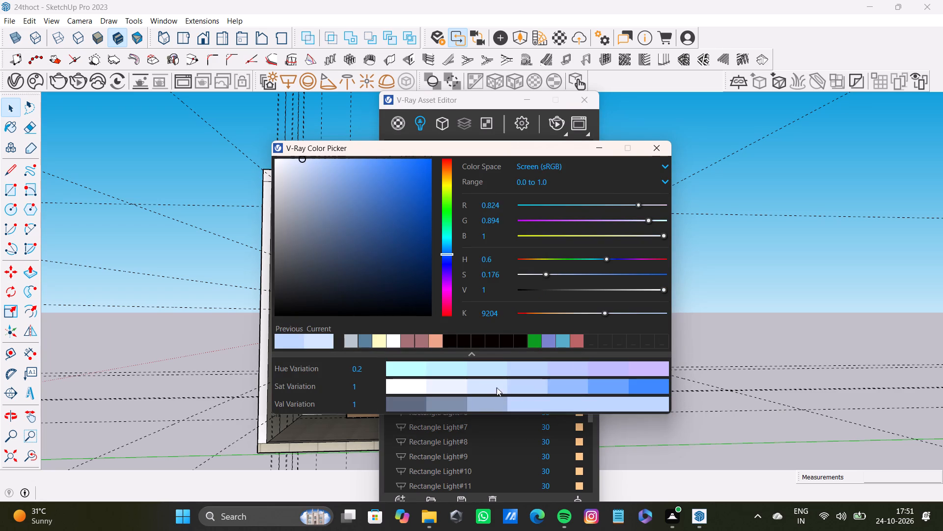
click(522, 383)
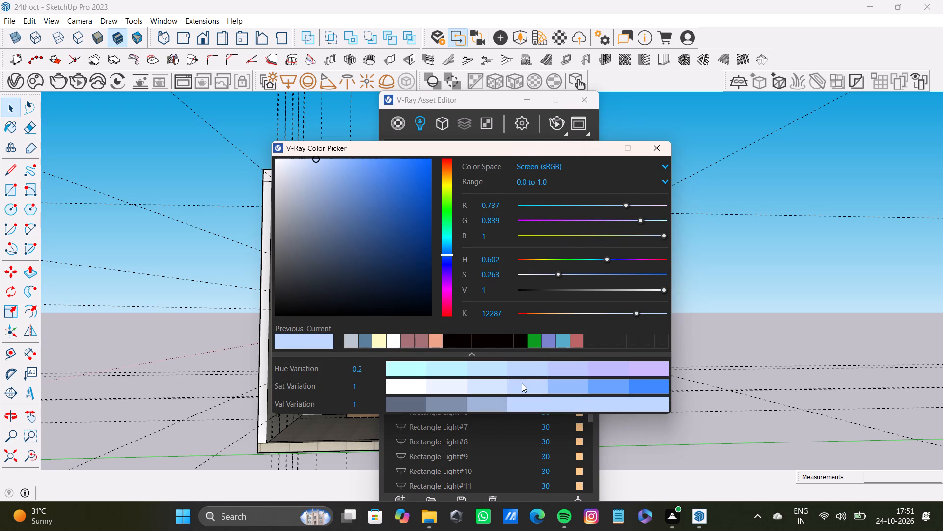
click(648, 152)
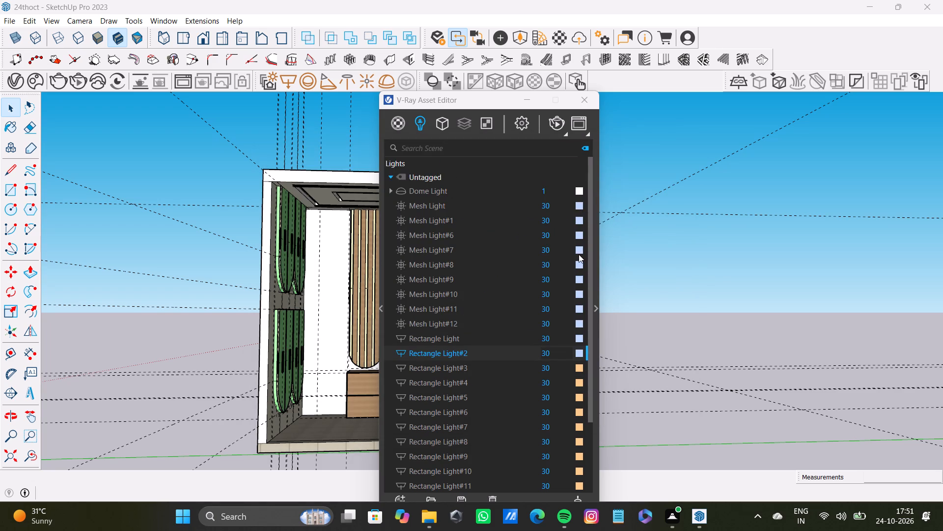
Copy Rectangle Light#2's cool blue colour to Rectangle Light#3 through Rectangle Light#10, moving the Asset Editor up to reach the lower entries.
drag(580, 355, 579, 371)
drag(578, 370, 579, 384)
drag(578, 384, 579, 398)
drag(580, 398, 579, 413)
drag(577, 414, 579, 429)
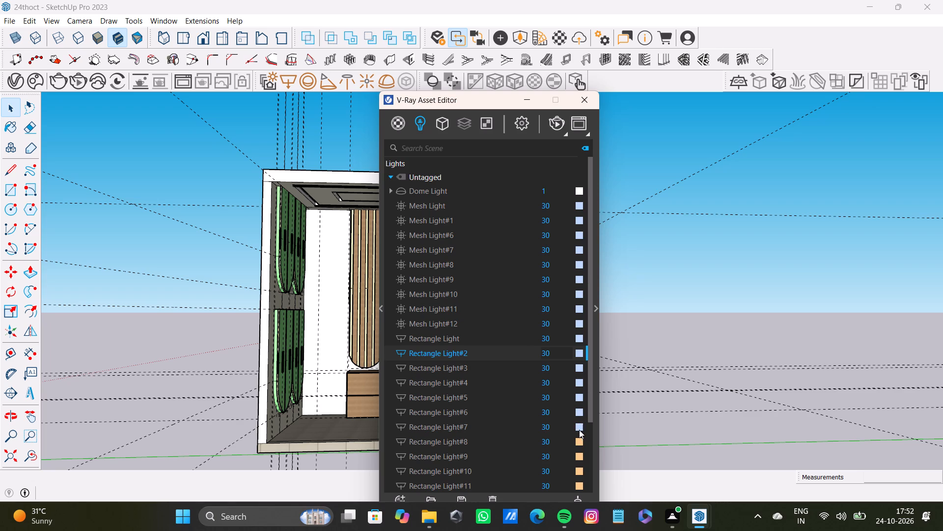
drag(484, 107, 428, 30)
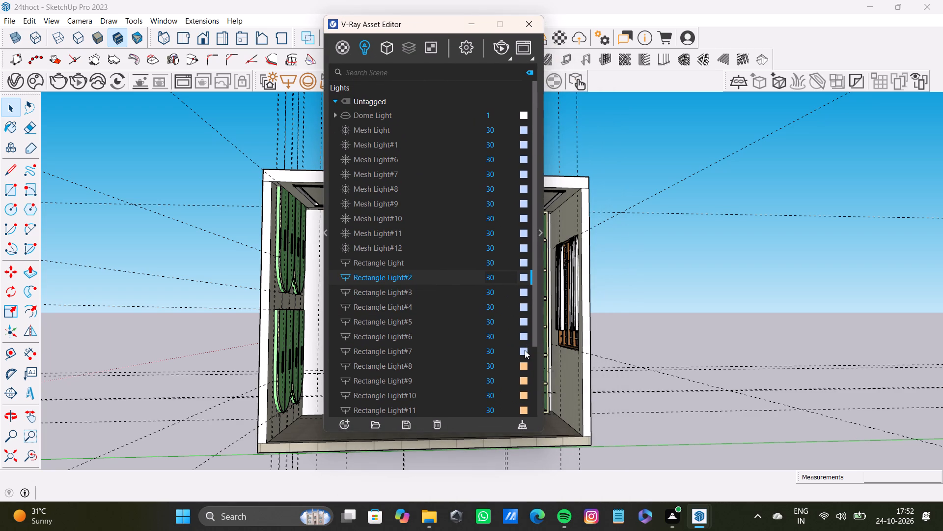
drag(525, 350, 524, 370)
drag(526, 353, 526, 364)
drag(526, 363, 523, 377)
drag(522, 382, 522, 394)
Copy the same cool blue colour to Rectangle Light#11 through Rectangle Light#16 and to SunLight.
scroll(522, 329, down, 2)
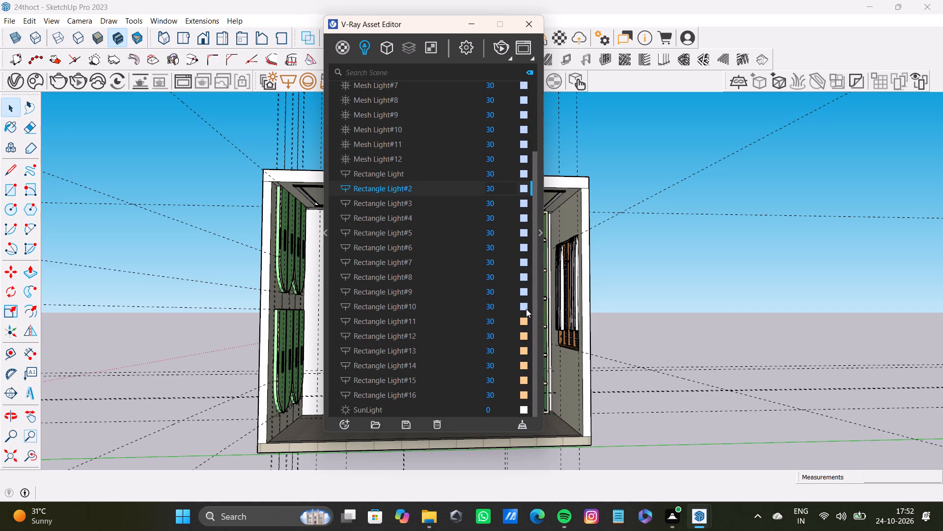
drag(526, 307, 526, 323)
drag(525, 319, 525, 331)
drag(525, 331, 525, 334)
drag(525, 337, 526, 354)
drag(524, 351, 524, 368)
drag(524, 366, 526, 380)
drag(523, 381, 524, 395)
scroll(524, 395, down, 3)
drag(523, 395, 523, 408)
Copy Rectangle Light#2's adjusted colour back up the list to Rectangle Light and all the mesh lights.
scroll(523, 335, up, 3)
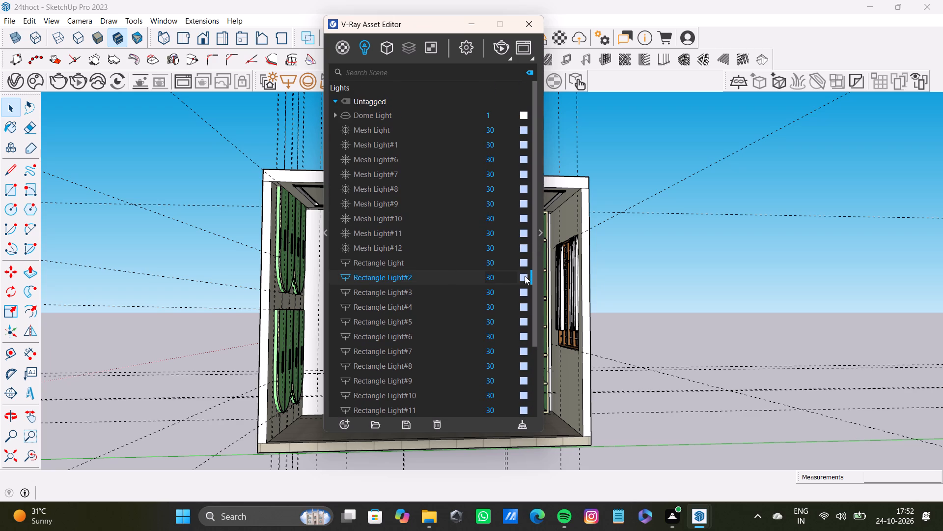
drag(525, 277, 524, 263)
drag(523, 262, 523, 245)
drag(524, 249, 525, 231)
drag(524, 234, 523, 217)
drag(525, 215, 524, 202)
drag(524, 200, 524, 187)
drag(527, 185, 525, 172)
drag(525, 173, 522, 166)
drag(522, 166, 526, 156)
drag(526, 156, 525, 143)
drag(525, 142, 525, 128)
Move the V-Ray Asset Editor clear of the model and start an interactive render of the room.
drag(450, 22, 866, 394)
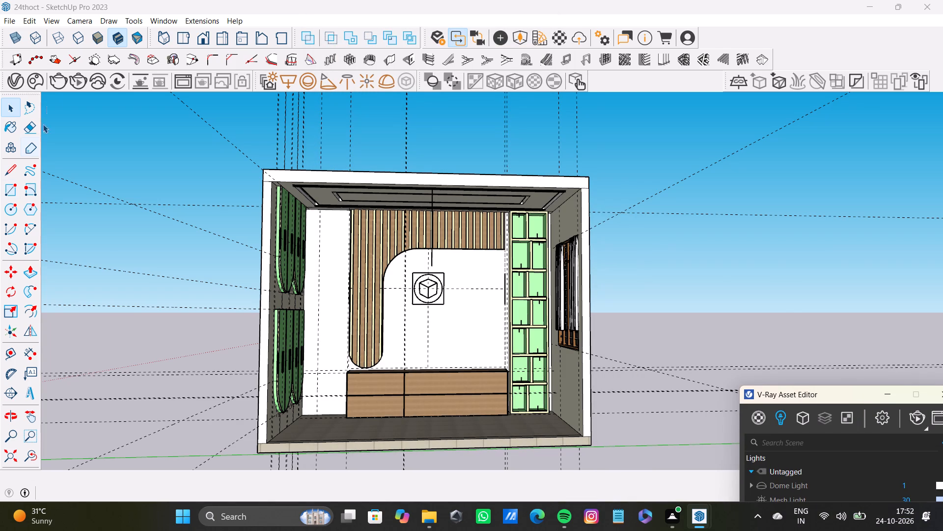
click(81, 83)
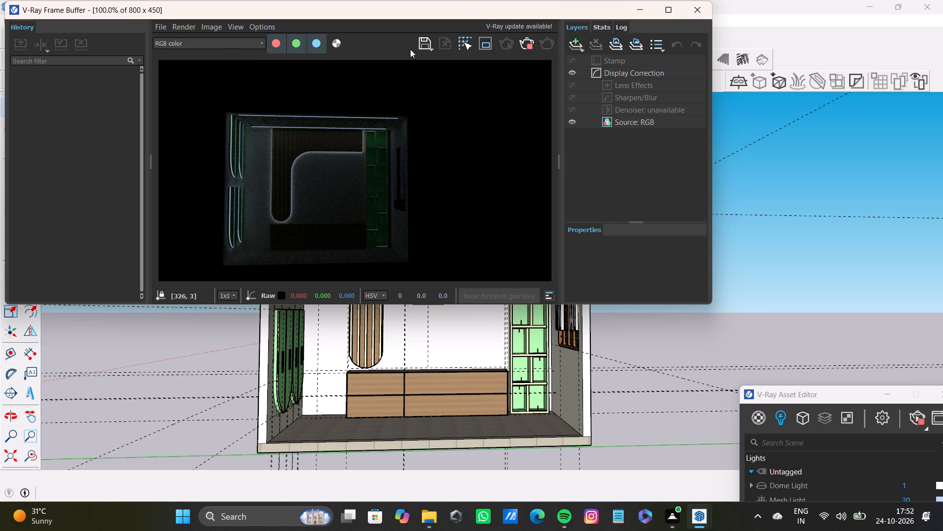
Save the cool-lit render as a PNG in the pdfs folder, basing its file name on 24thoct vray6.png.
click(423, 45)
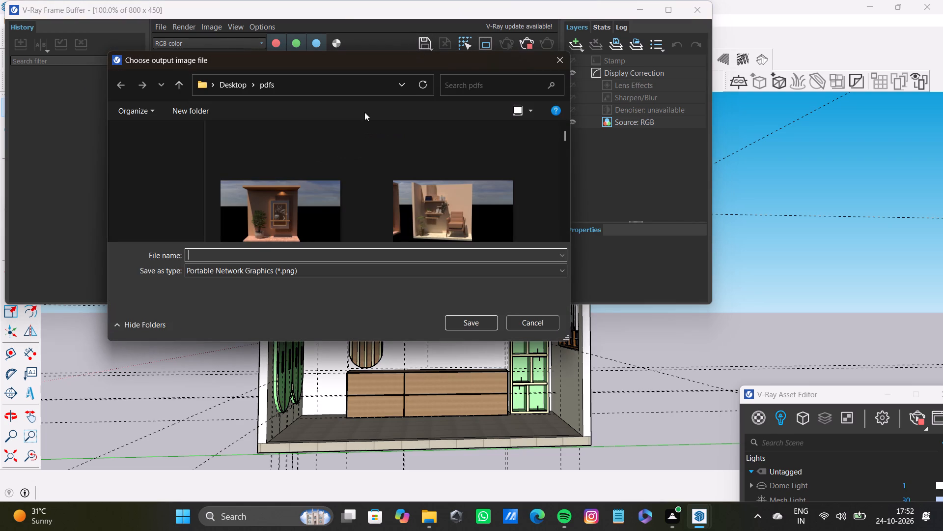
text(24)
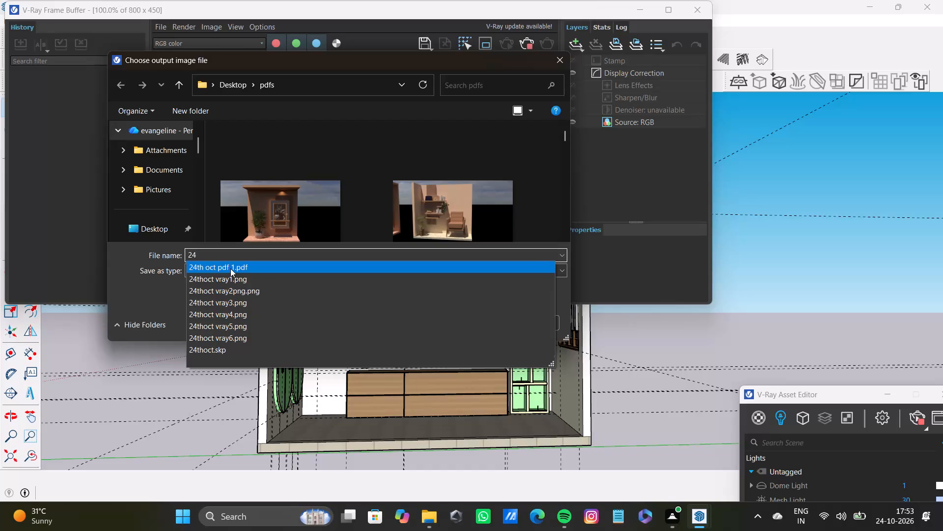
text(thoct)
click(261, 324)
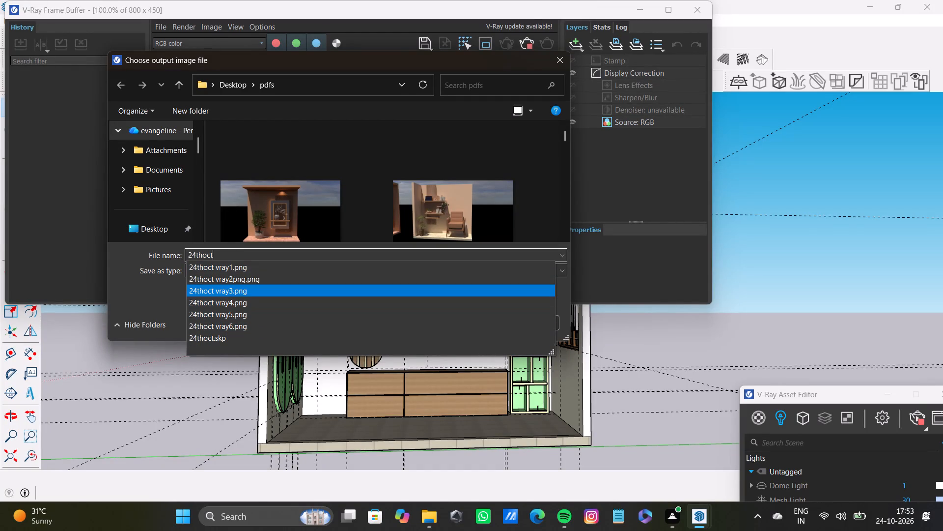
click(231, 255)
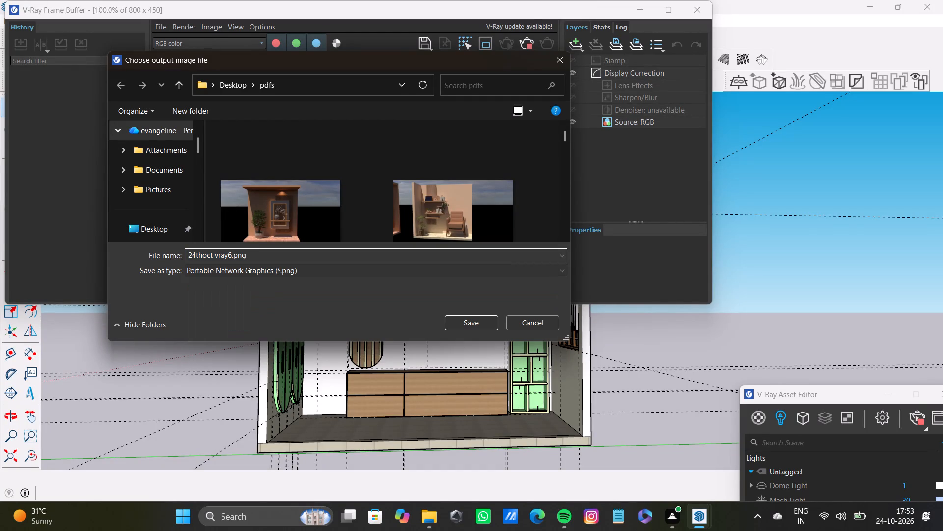
key(backslash)
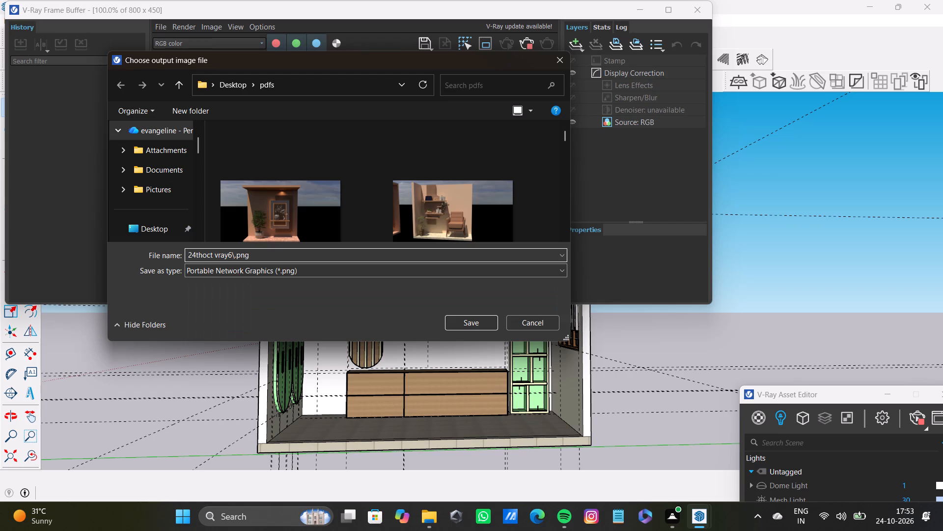
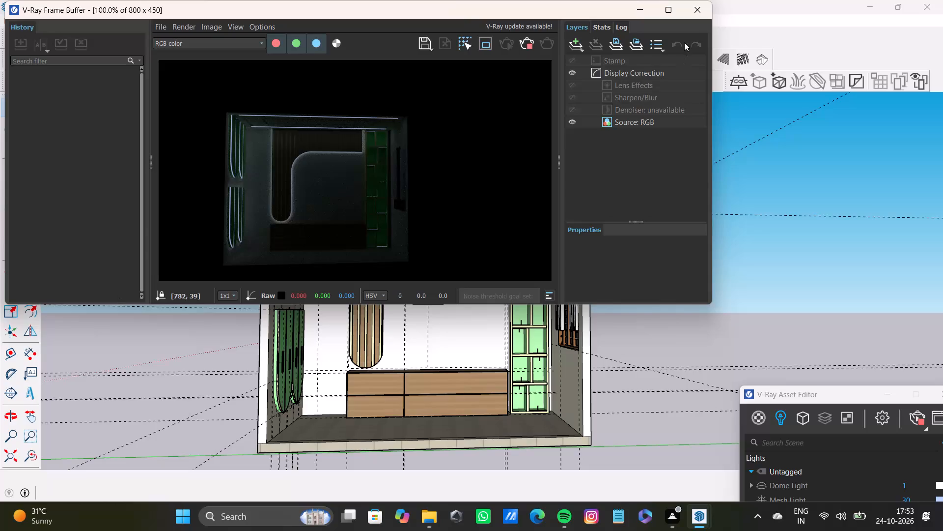
Preview the interactive render from a closer view of the slatted wall panel, between the green cabinets and shelving.
click(686, 7)
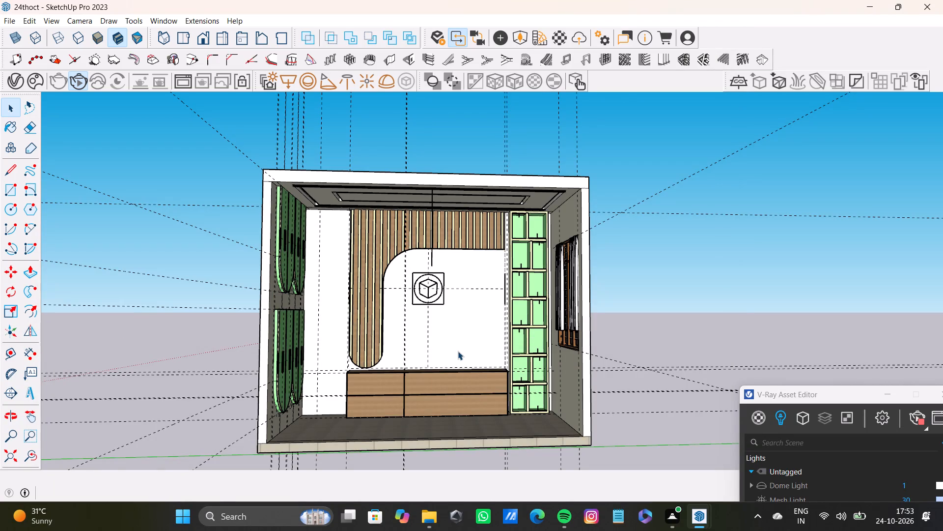
scroll(568, 283, down, 13)
shift+middle_drag(448, 316, 309, 382)
scroll(331, 371, up, 9)
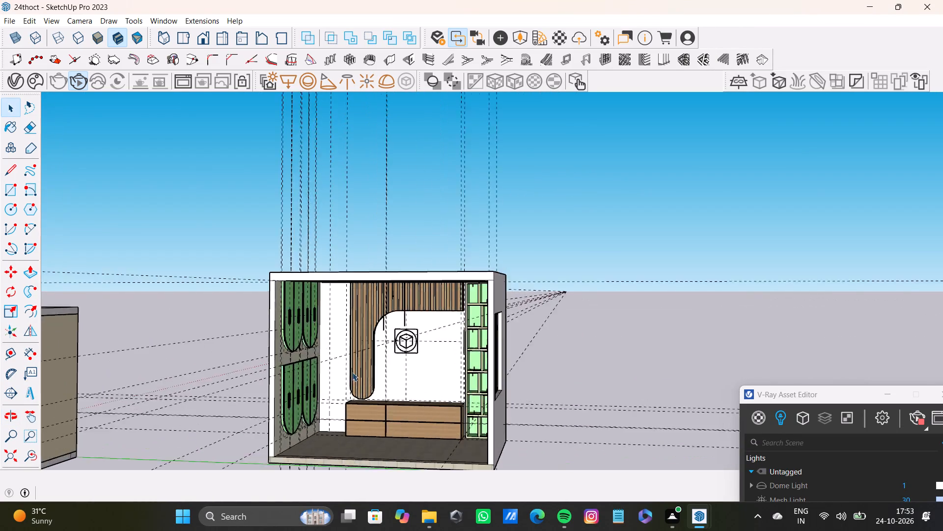
scroll(352, 372, up, 5)
middle_drag(394, 374, 361, 353)
scroll(353, 356, up, 4)
shift+middle_drag(353, 354, 353, 344)
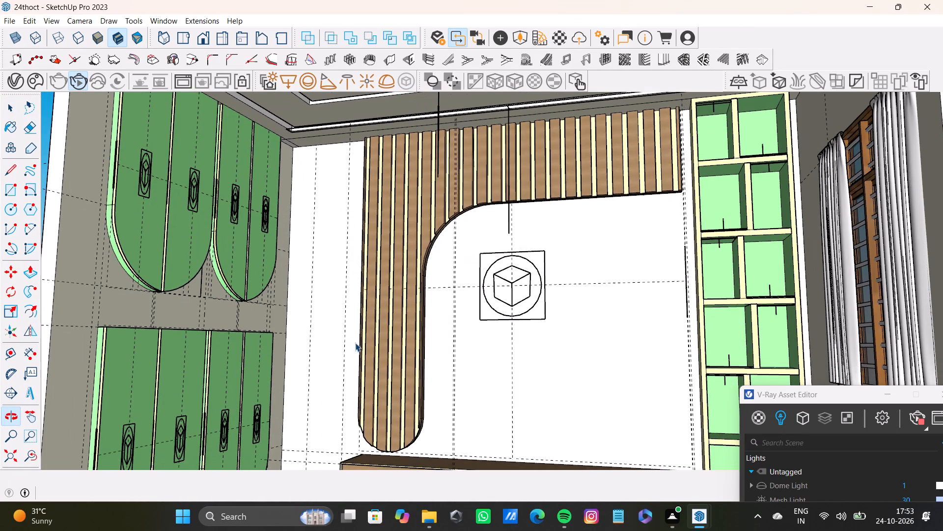
click(80, 84)
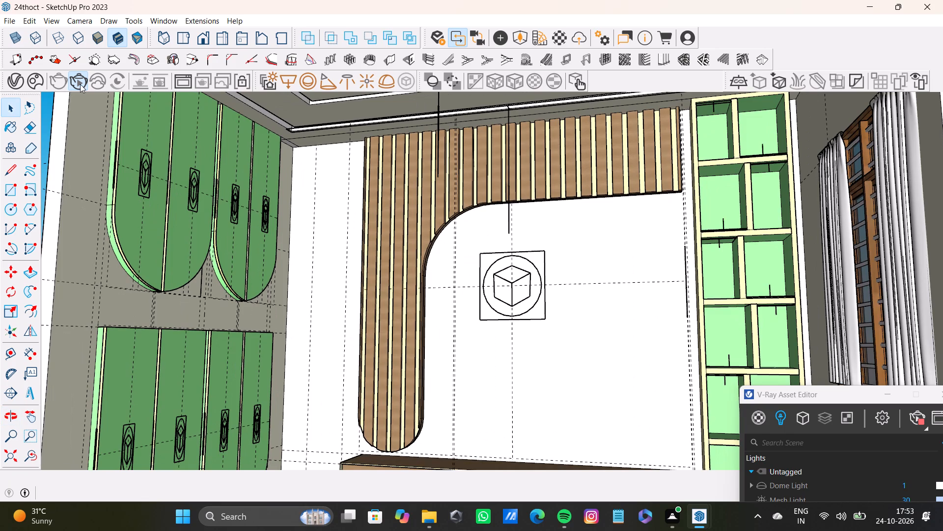
click(80, 83)
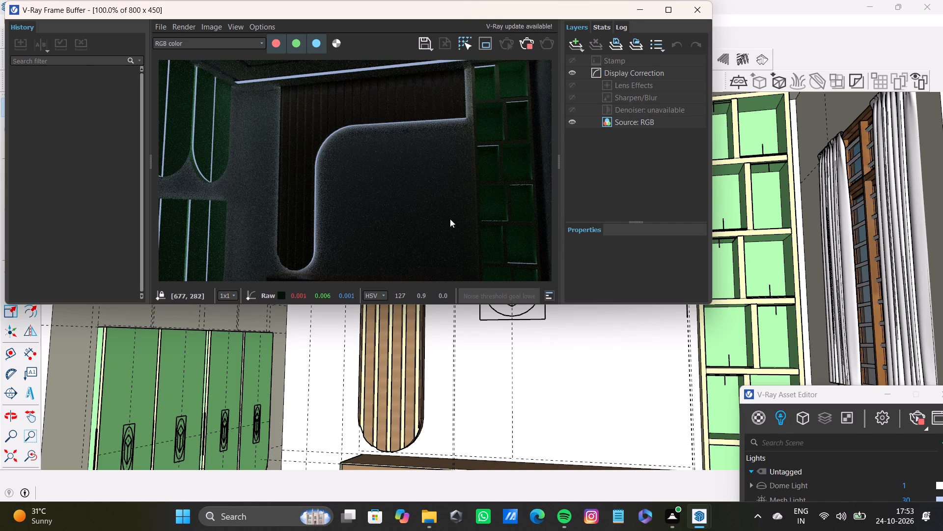
Close the frame buffer and the V-Ray Asset Editor, and stop the interactive render.
click(685, 11)
scroll(324, 205, down, 13)
middle_drag(319, 239, 457, 329)
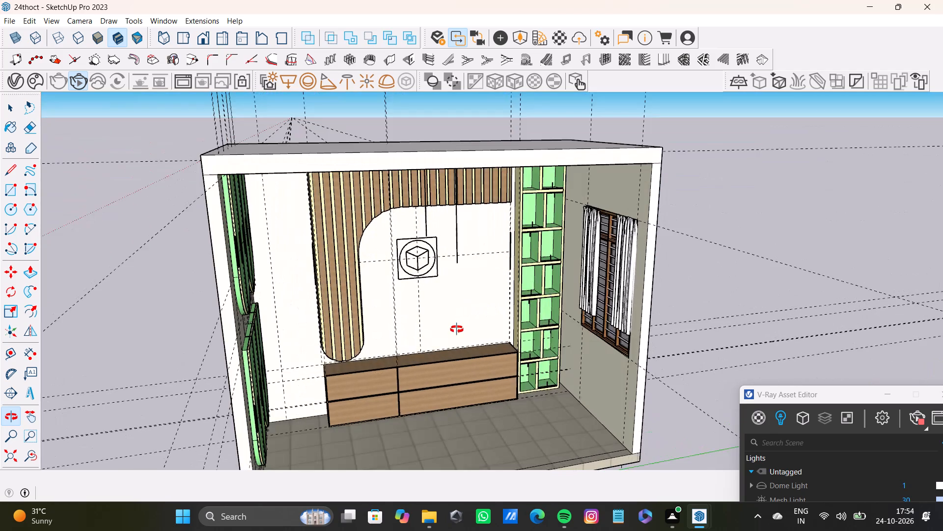
middle_drag(457, 329, 397, 288)
scroll(399, 285, down, 8)
shift+middle_drag(399, 285, 385, 225)
scroll(383, 224, up, 1)
scroll(382, 228, down, 4)
shift+middle_drag(383, 231, 390, 250)
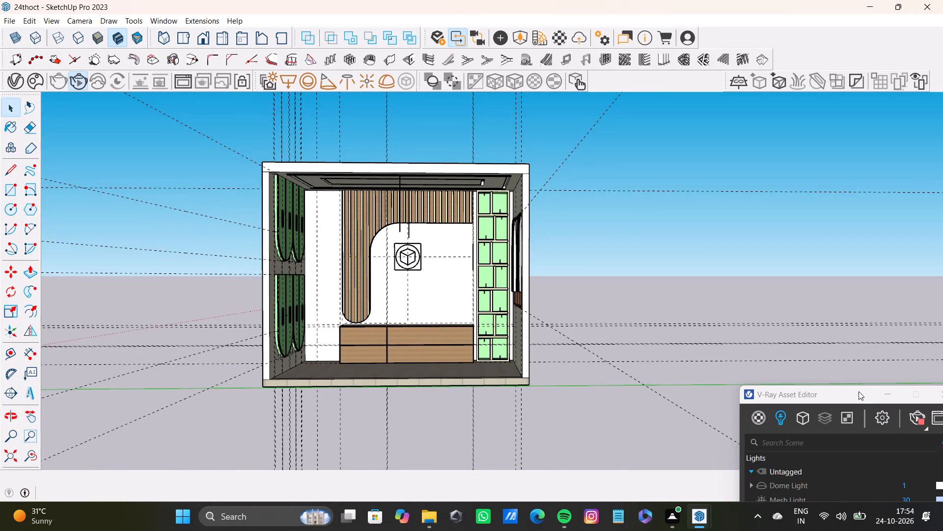
drag(859, 391, 590, 147)
drag(812, 394, 539, 158)
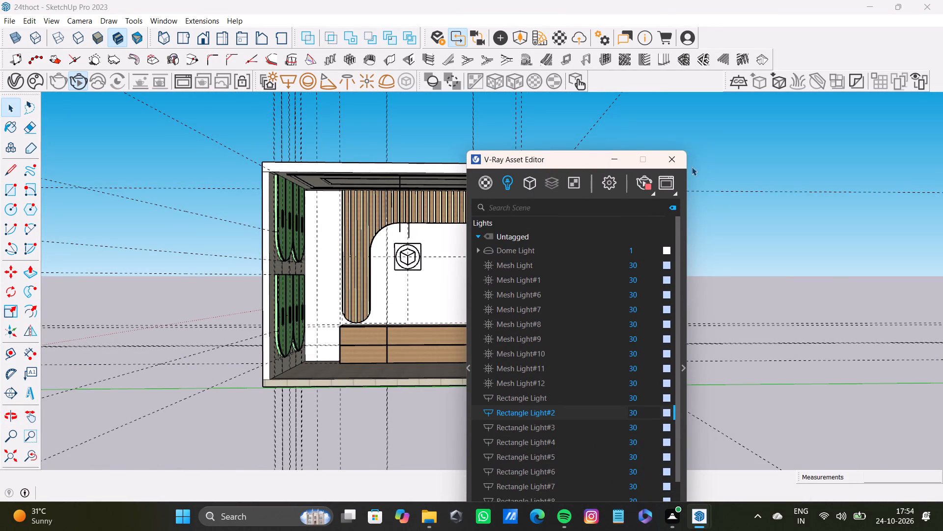
click(677, 164)
scroll(382, 215, down, 8)
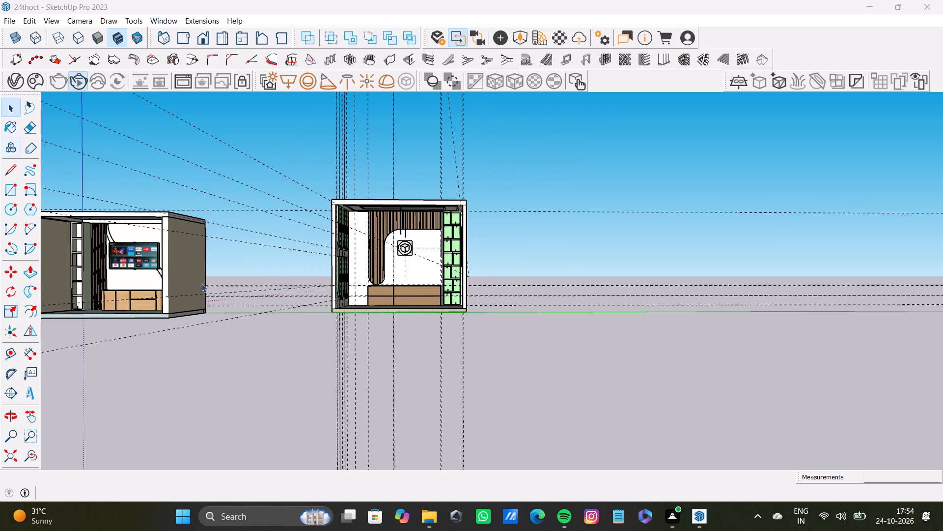
click(83, 88)
Delete all guides from the model.
click(7, 24)
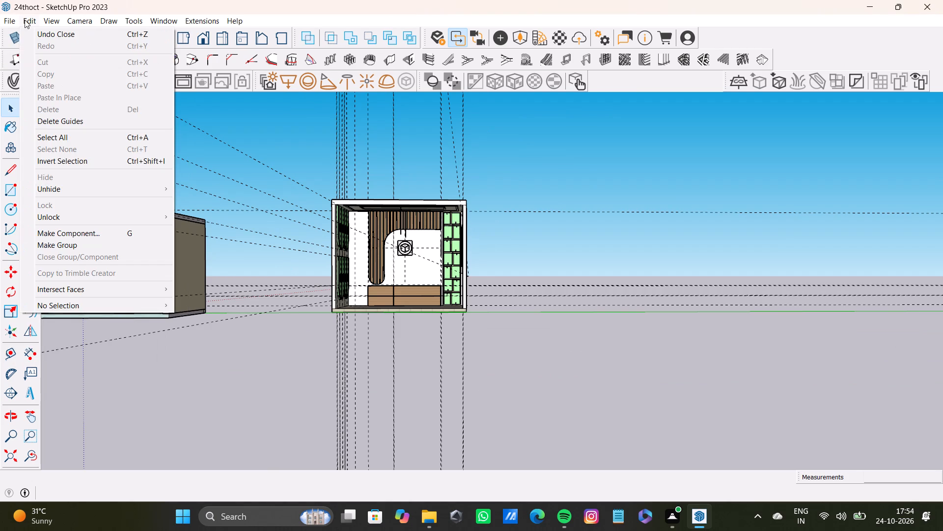
click(65, 119)
Move the whole room with the TV screen about 10' 3 3/4" so its front edge lies along the green axis, and clear the selection.
scroll(448, 285, up, 5)
scroll(429, 291, down, 4)
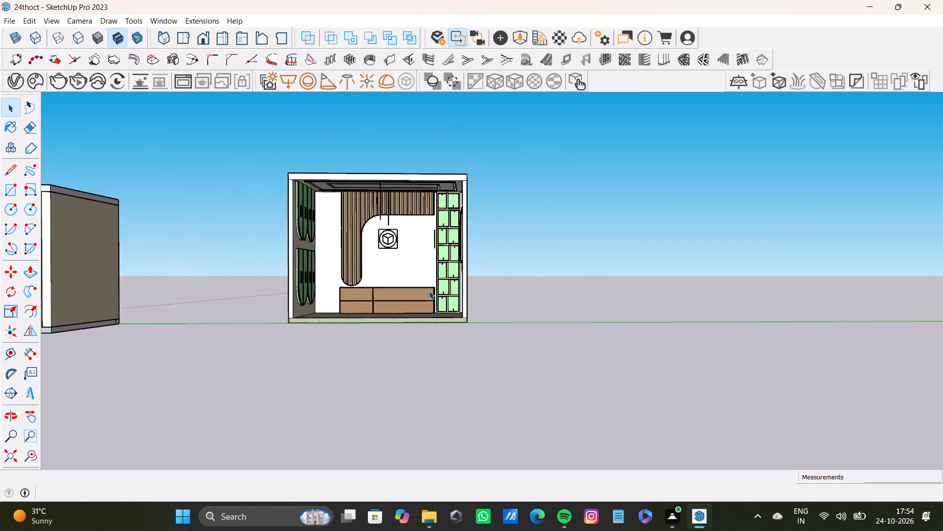
scroll(429, 291, down, 5)
shift+middle_drag(429, 289, 455, 334)
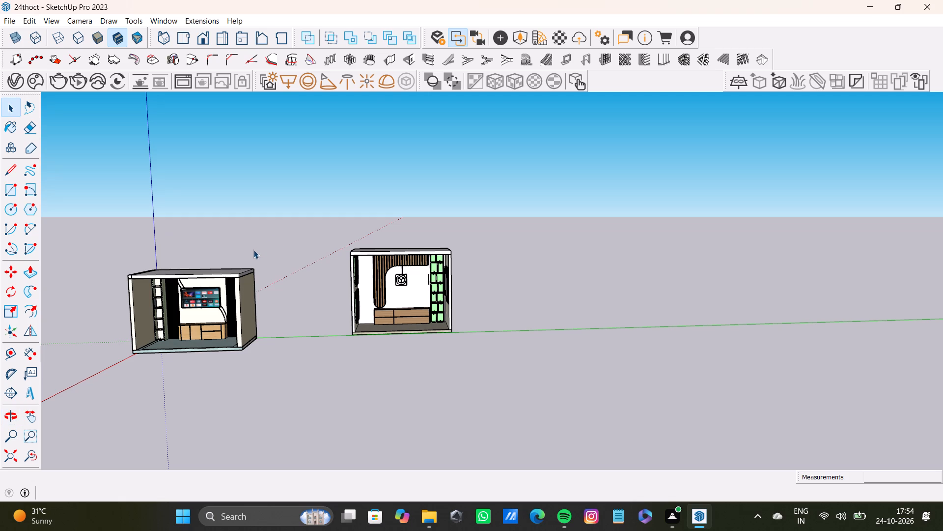
scroll(287, 282, down, 5)
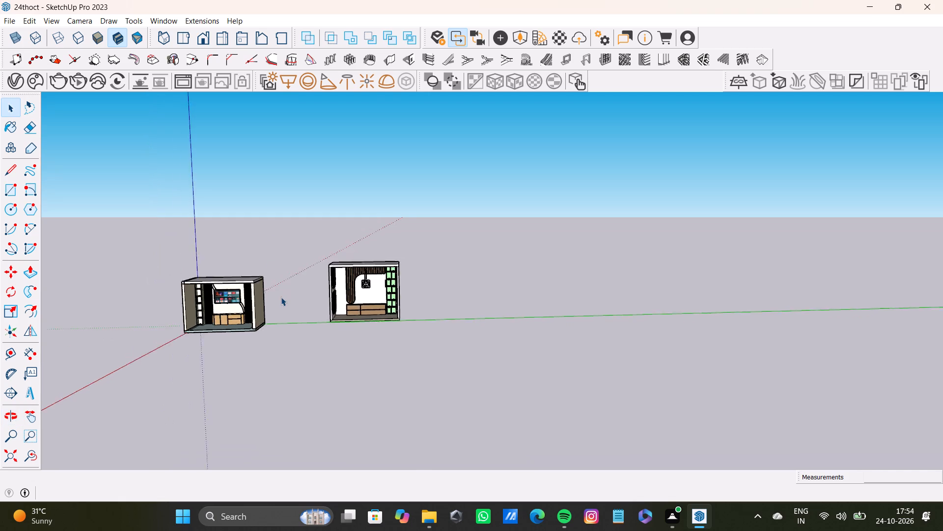
scroll(281, 297, down, 4)
scroll(284, 298, up, 14)
scroll(312, 304, down, 8)
shift+middle_drag(318, 304, 229, 318)
scroll(296, 301, up, 2)
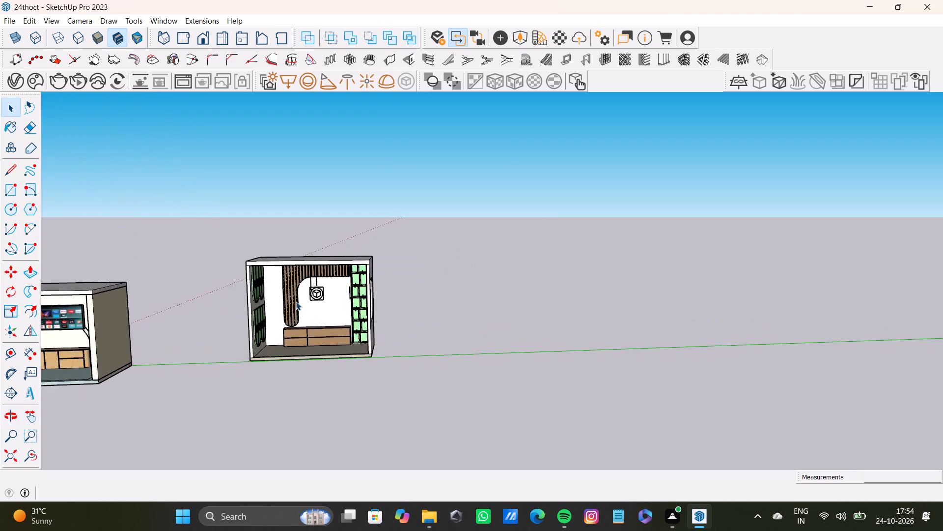
scroll(296, 301, up, 6)
scroll(195, 265, down, 7)
shift+middle_drag(195, 265, 492, 294)
scroll(314, 324, down, 4)
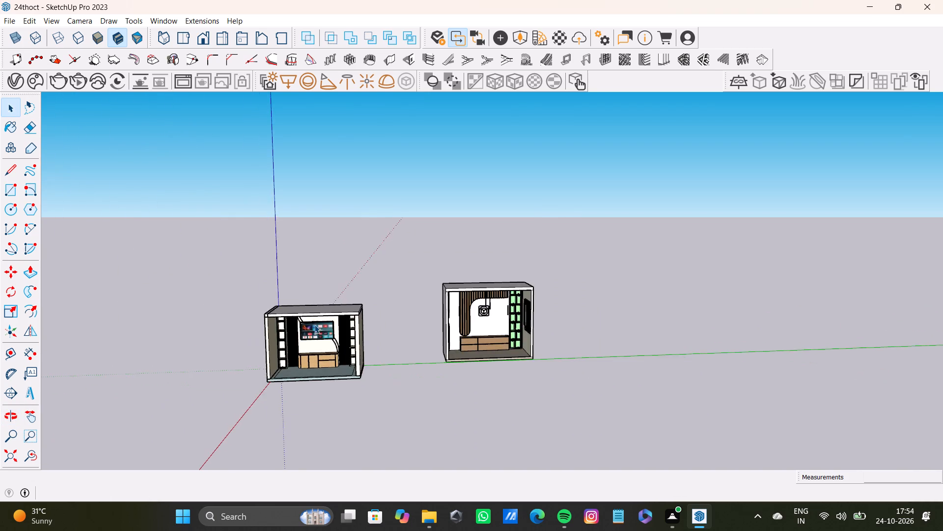
middle_drag(314, 324, 314, 367)
drag(255, 275, 416, 438)
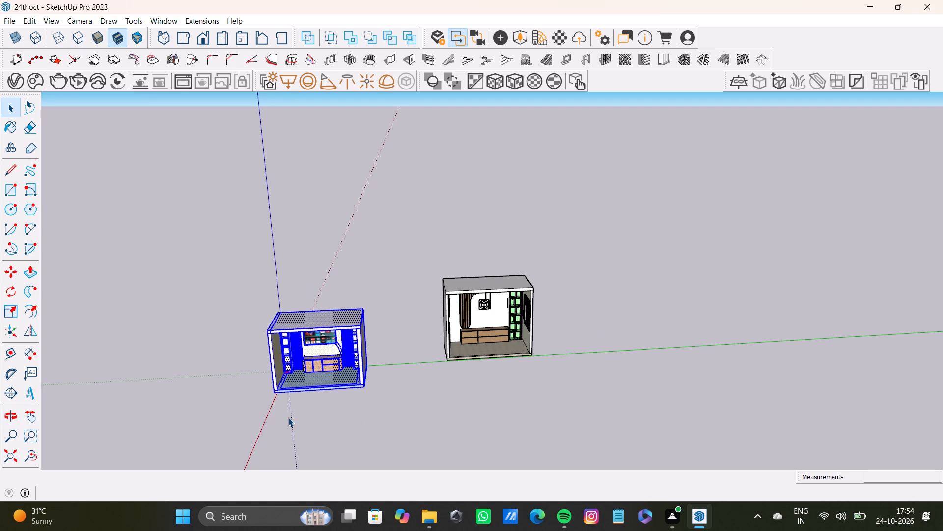
key(m)
scroll(281, 389, up, 7)
click(271, 396)
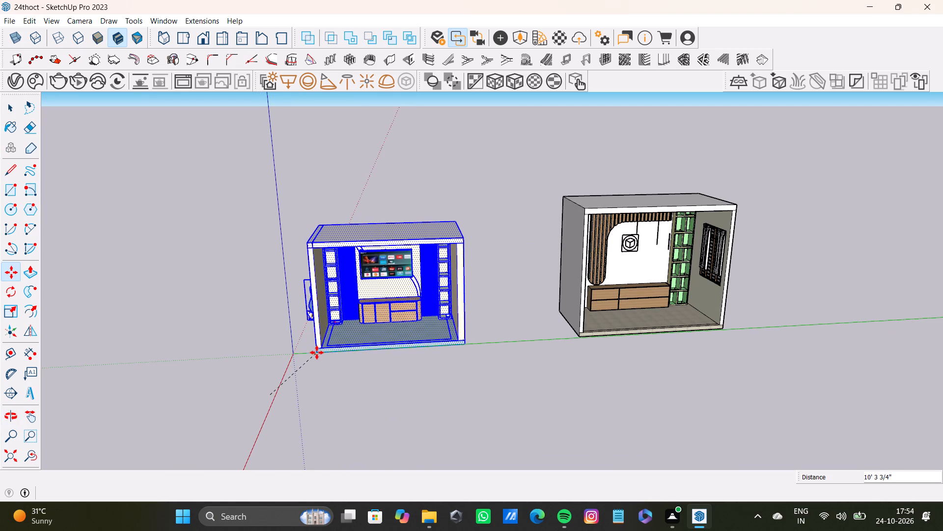
click(317, 353)
key(space)
click(341, 232)
click(302, 187)
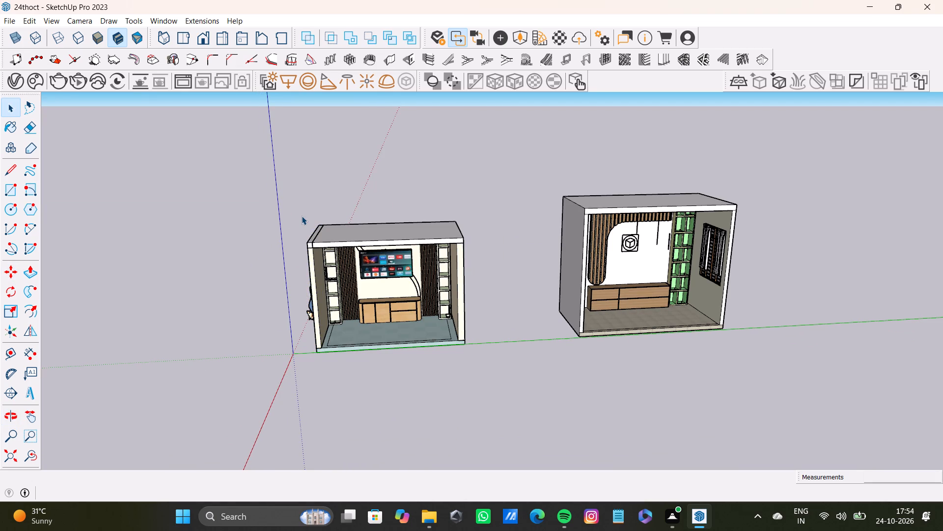
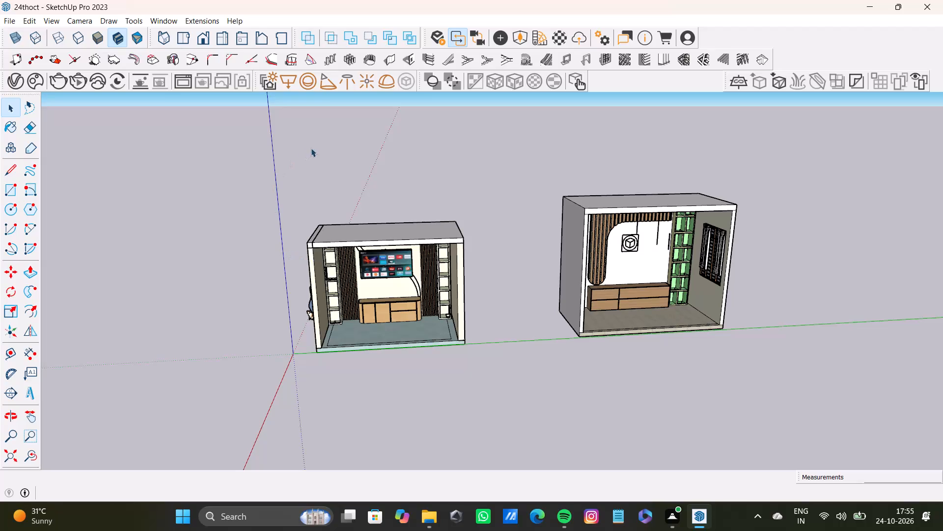
Draw a large rectangle on the ground beside the two rooms, beyond the slatted-panel room and nearly parallel to the green axis.
click(311, 148)
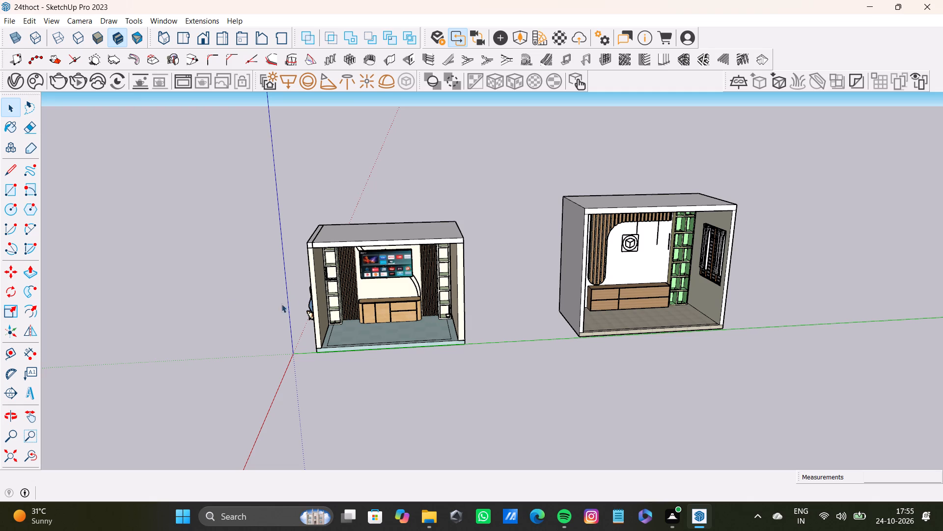
scroll(451, 256, down, 14)
scroll(441, 286, down, 9)
shift+scroll(437, 285, up, 6)
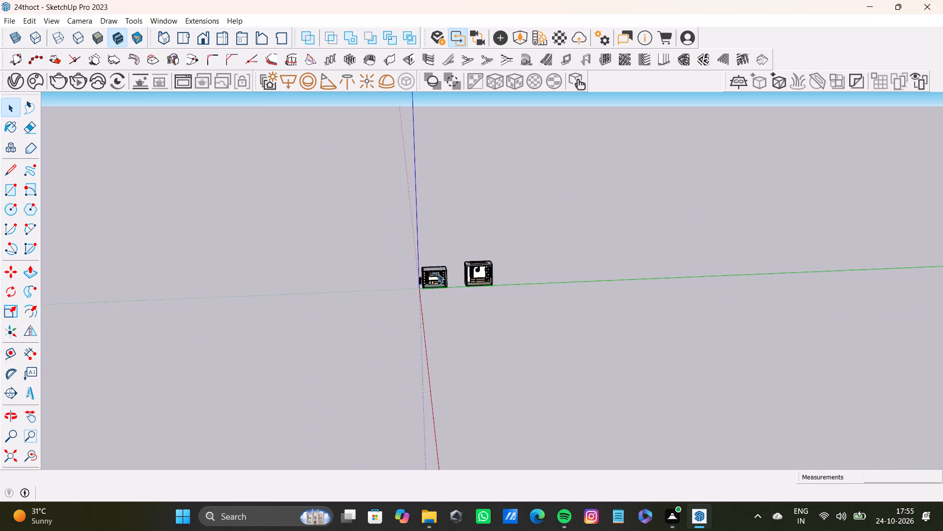
shift+scroll(438, 274, up, 20)
shift+middle_click(445, 277)
scroll(445, 277, down, 11)
shift+middle_drag(447, 276, 291, 279)
scroll(328, 259, up, 4)
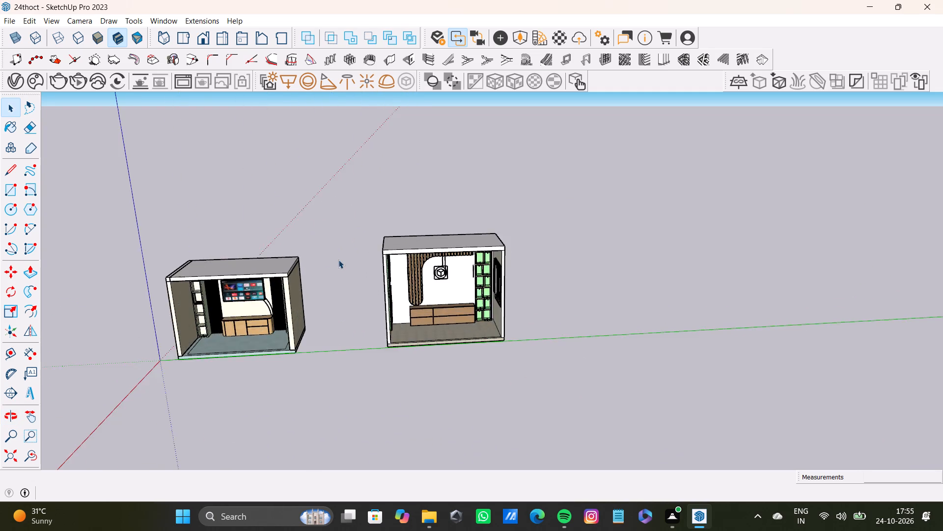
scroll(342, 265, down, 5)
middle_drag(361, 308, 369, 216)
scroll(347, 260, down, 5)
shift+middle_drag(355, 262, 334, 261)
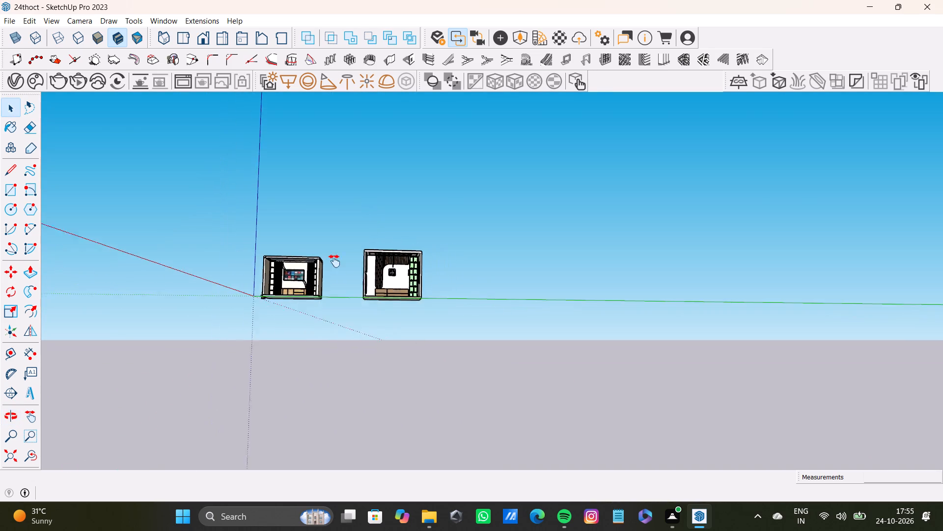
shift+middle_drag(334, 261, 268, 442)
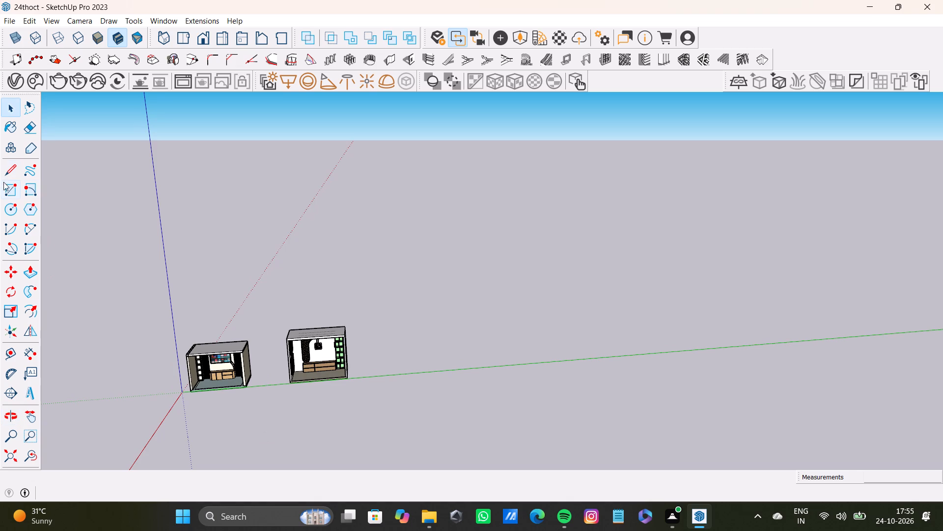
click(3, 187)
scroll(612, 298, down, 4)
shift+middle_drag(521, 262, 418, 347)
drag(478, 204, 494, 204)
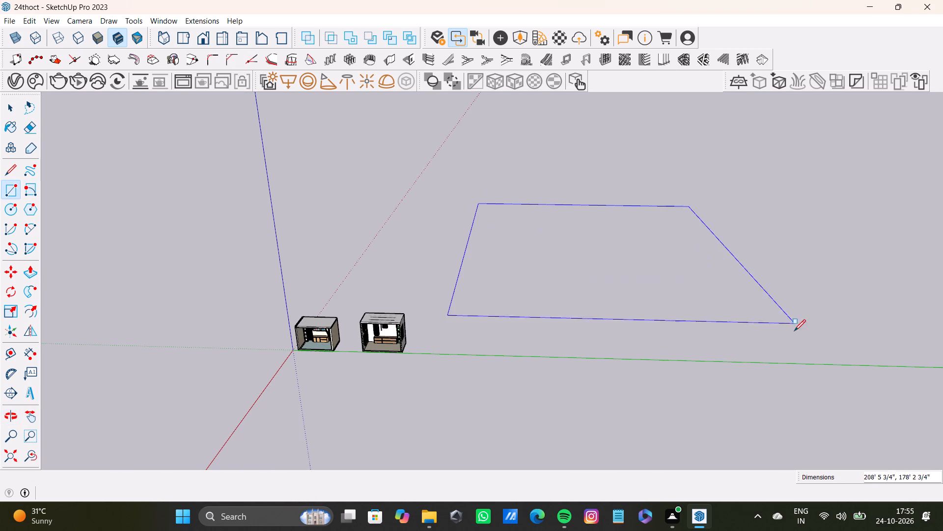
click(840, 355)
key(space)
Offset the large rectangle's outline inward by about 10' 6" to form a border around it.
scroll(545, 244, down, 4)
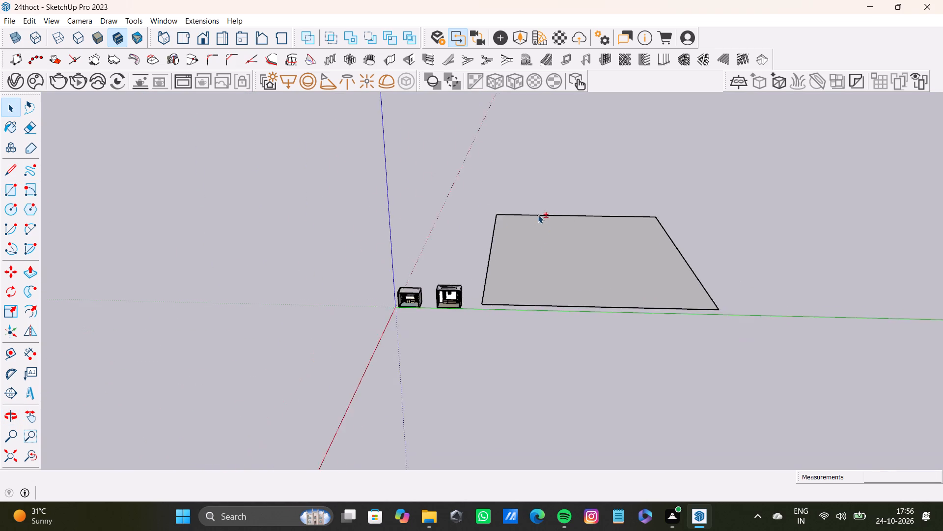
scroll(538, 214, down, 2)
scroll(354, 107, down, 8)
scroll(514, 189, up, 1)
middle_drag(514, 183, 495, 241)
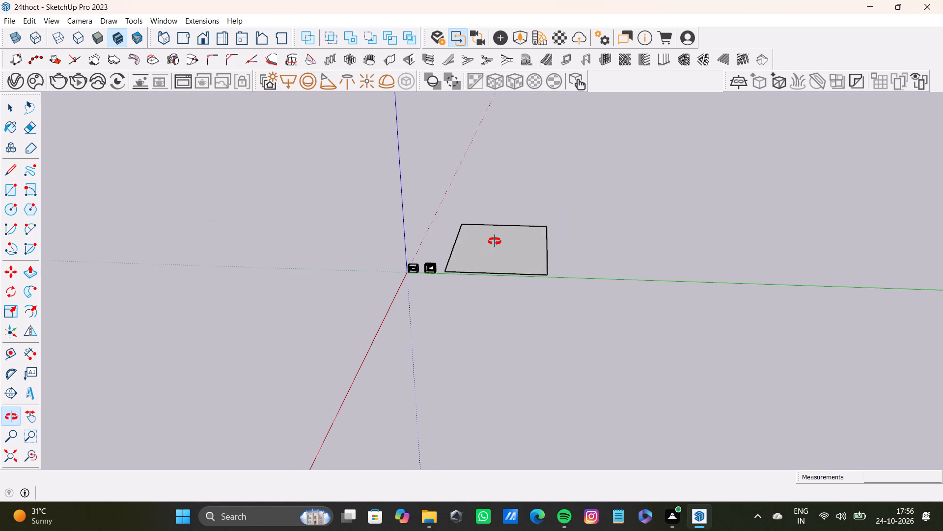
middle_drag(495, 241, 495, 244)
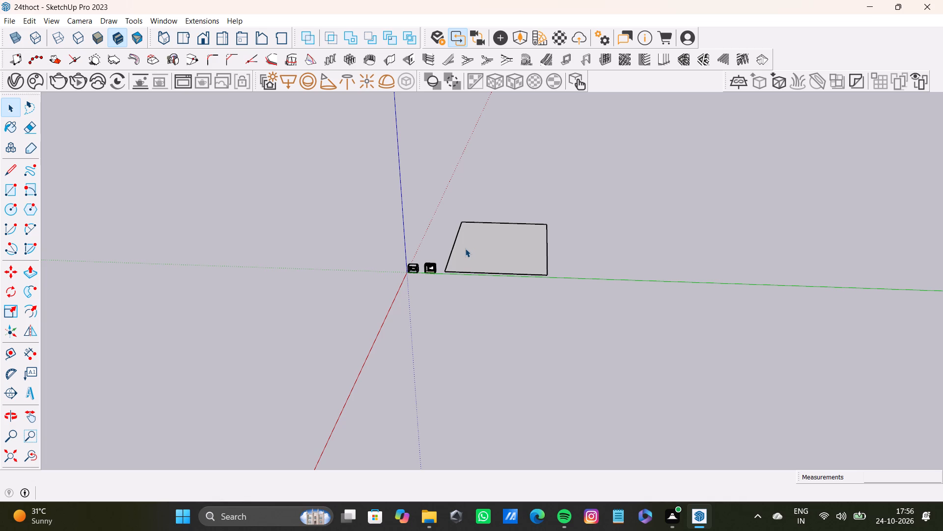
scroll(475, 249, up, 4)
scroll(471, 258, down, 8)
scroll(480, 250, up, 4)
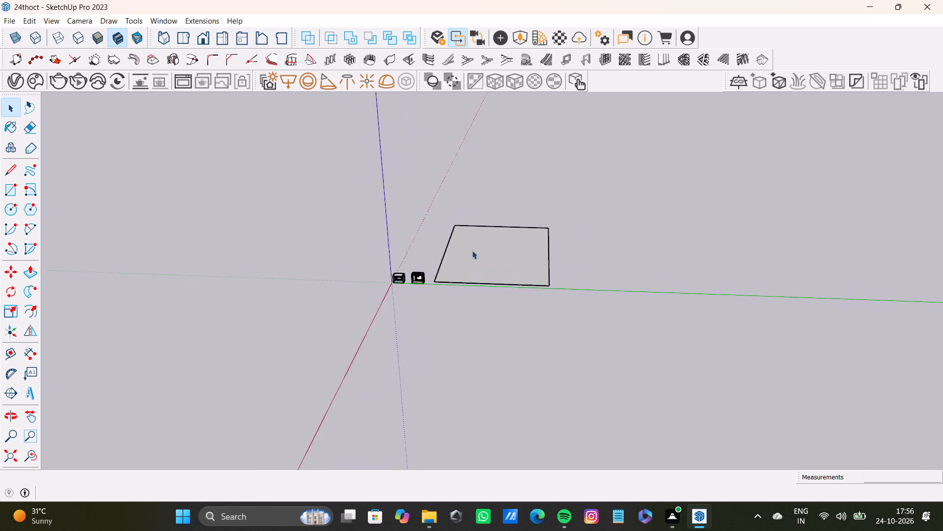
scroll(472, 250, up, 4)
double_click(469, 254)
scroll(469, 272, down, 5)
shift+middle_drag(466, 274, 441, 391)
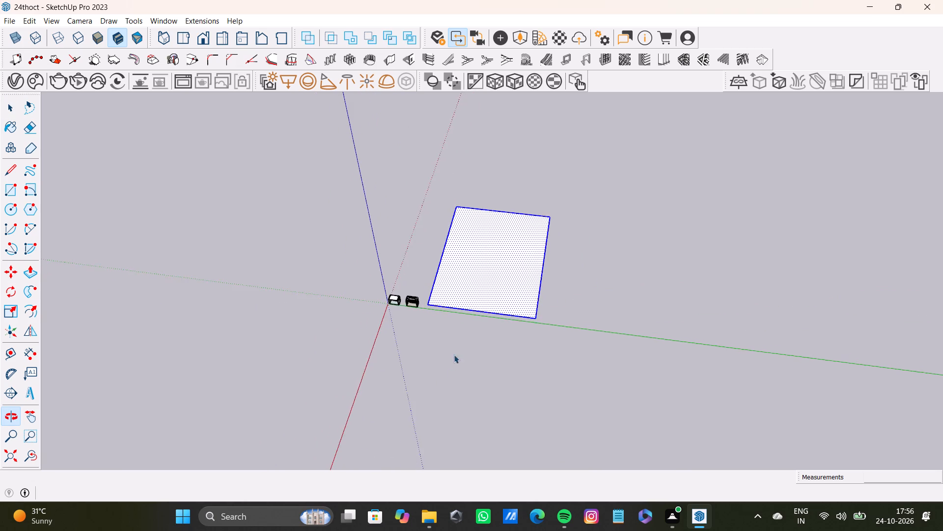
scroll(470, 281, up, 7)
key(f)
drag(465, 270, 398, 308)
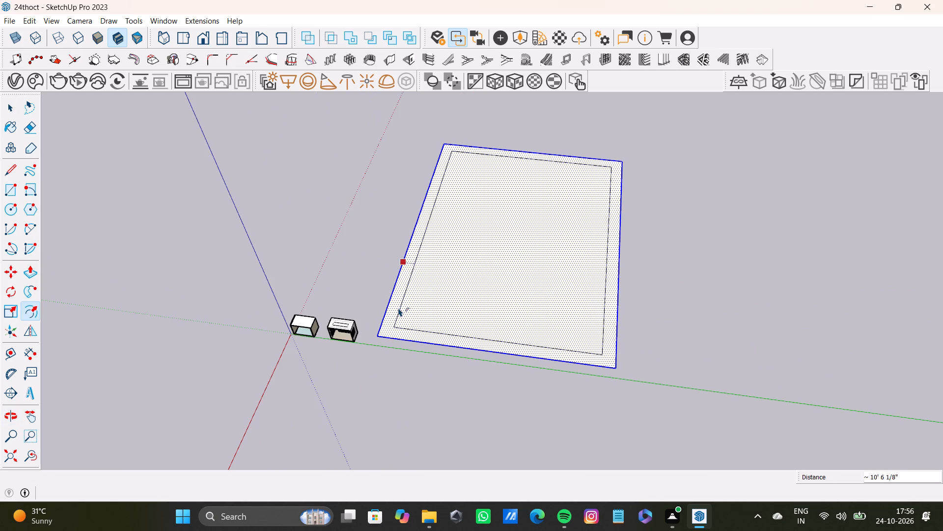
drag(398, 308, 396, 309)
Place four guides across the inner rectangle, parallel to its long side edges and spaced roughly evenly.
scroll(414, 308, down, 5)
shift+middle_drag(424, 299, 417, 360)
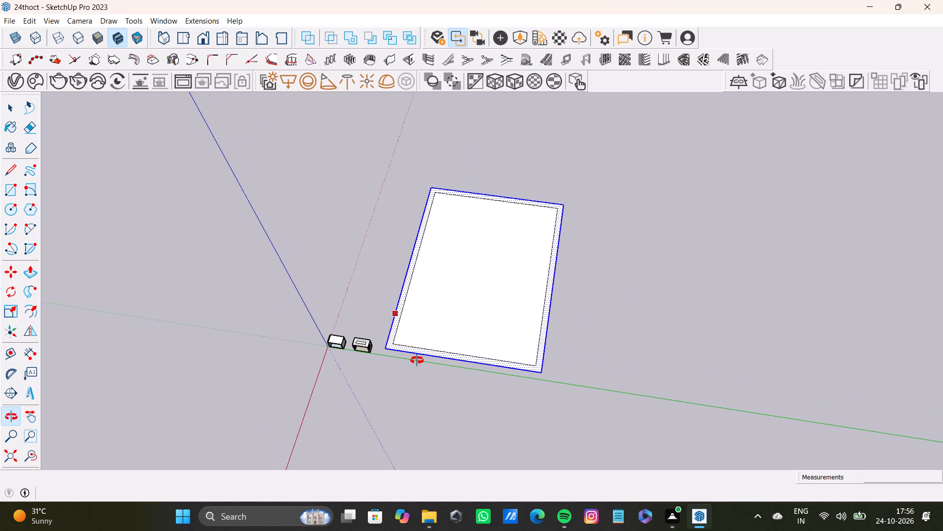
shift+middle_drag(417, 360, 451, 360)
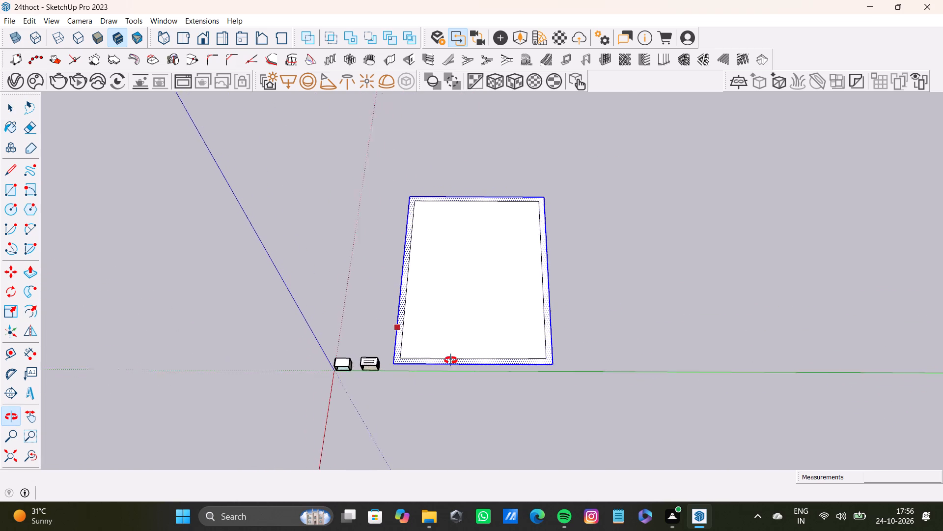
shift+middle_drag(451, 360, 372, 273)
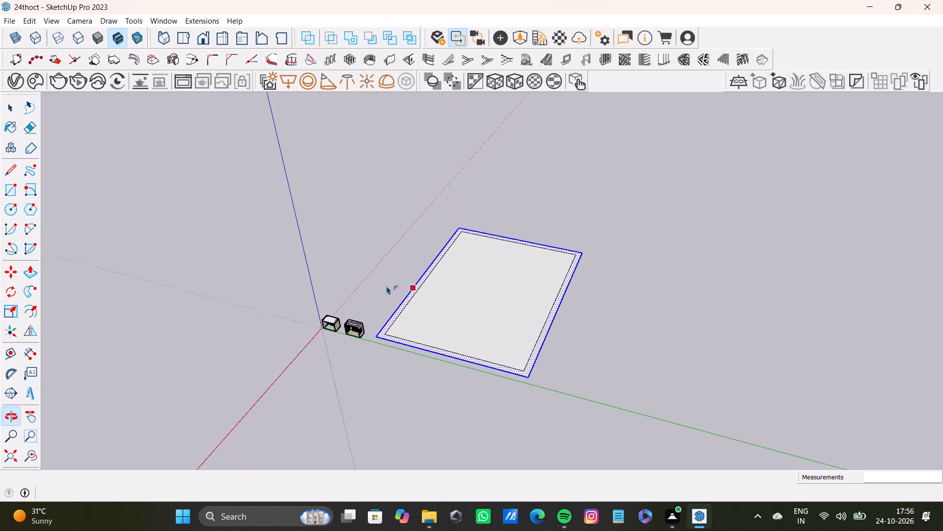
scroll(387, 286, up, 6)
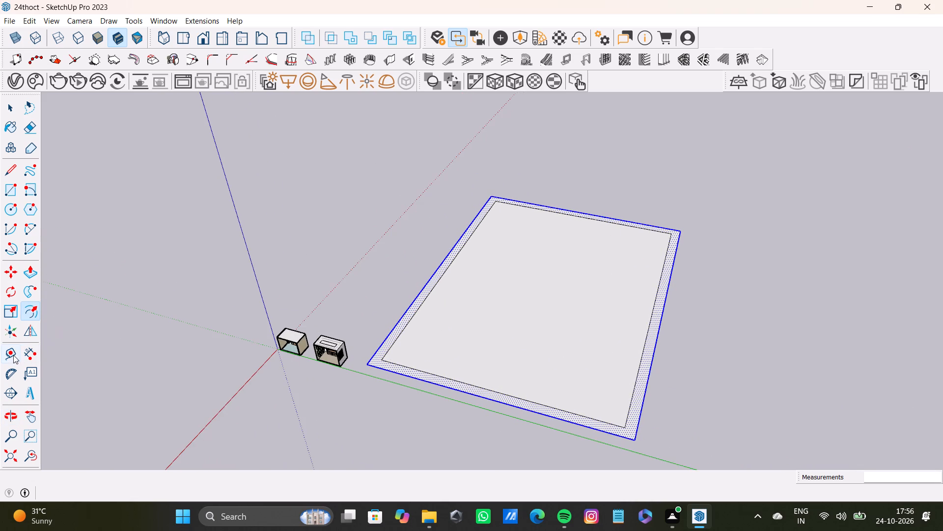
drag(13, 355, 16, 351)
scroll(397, 357, up, 6)
click(390, 334)
scroll(498, 345, down, 5)
shift+middle_drag(499, 339, 480, 348)
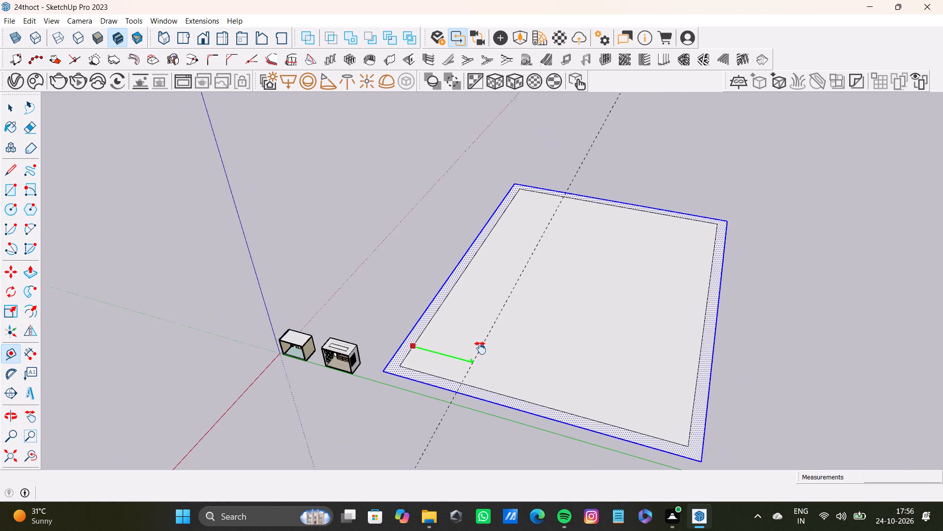
shift+middle_drag(480, 348, 488, 350)
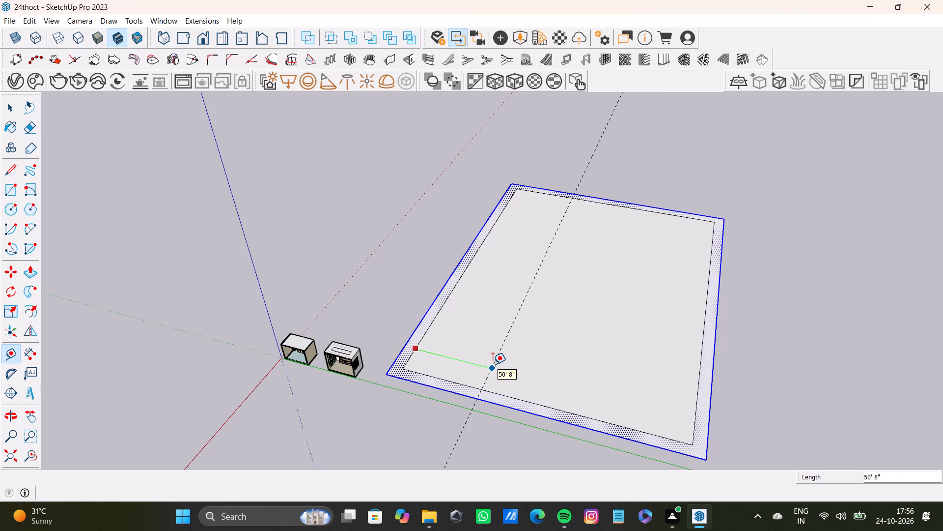
click(472, 344)
click(470, 351)
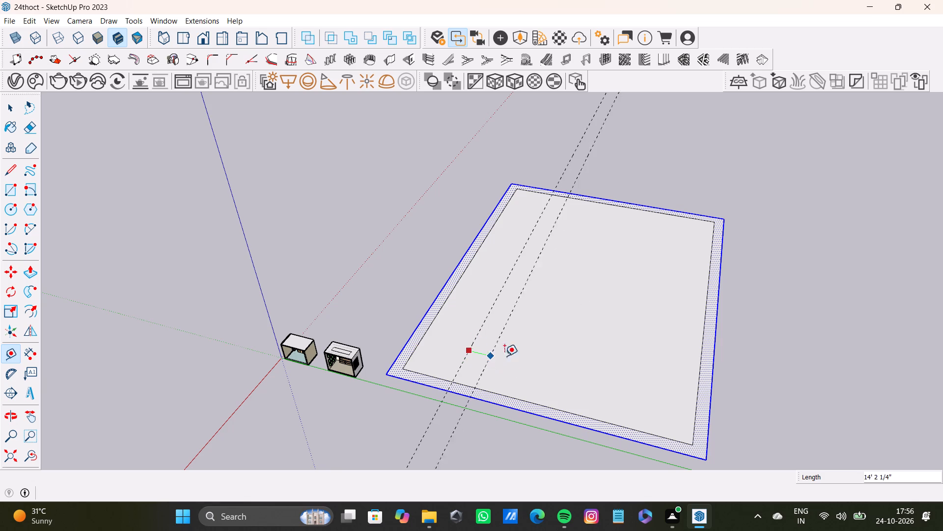
double_click(520, 359)
double_click(579, 373)
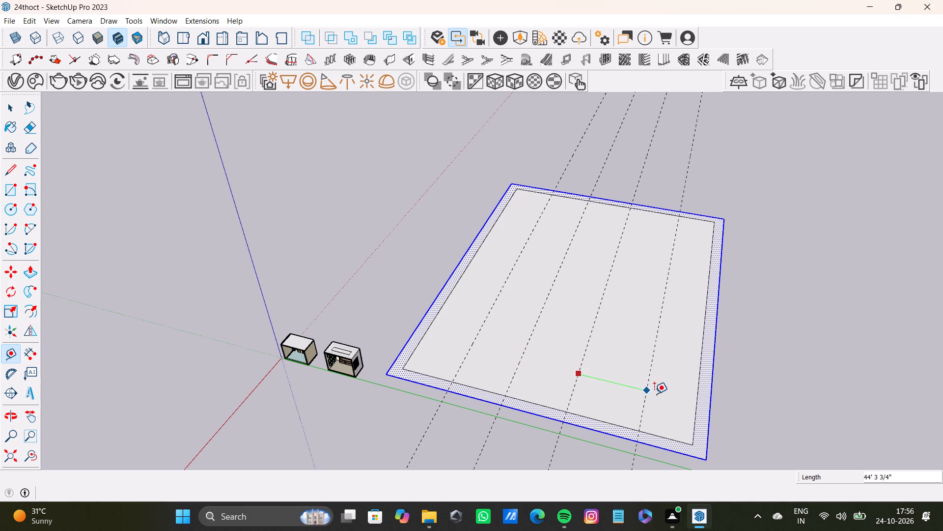
drag(638, 390, 638, 383)
Place one crosswise guide parallel to the inner rectangle's far short edge, a little inside it, and leave the Tape Measure tool.
click(609, 206)
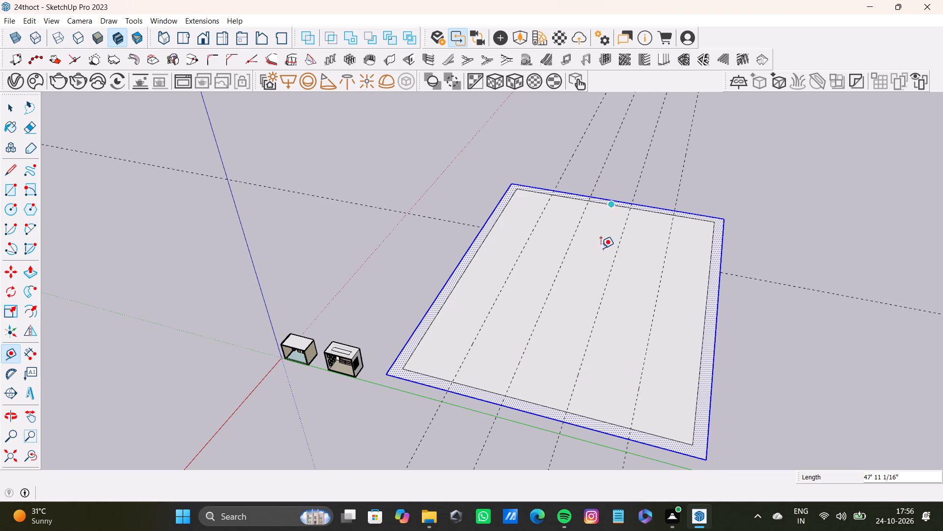
click(567, 221)
click(567, 217)
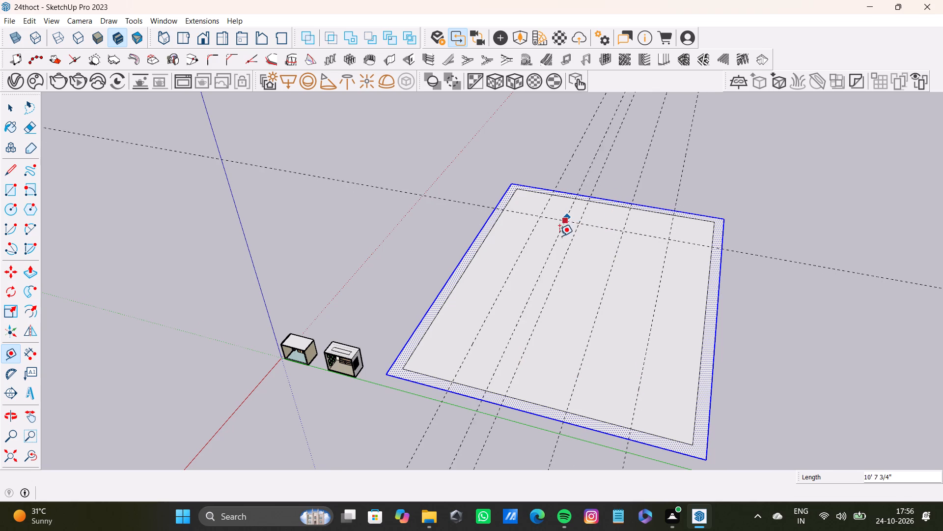
key(space)
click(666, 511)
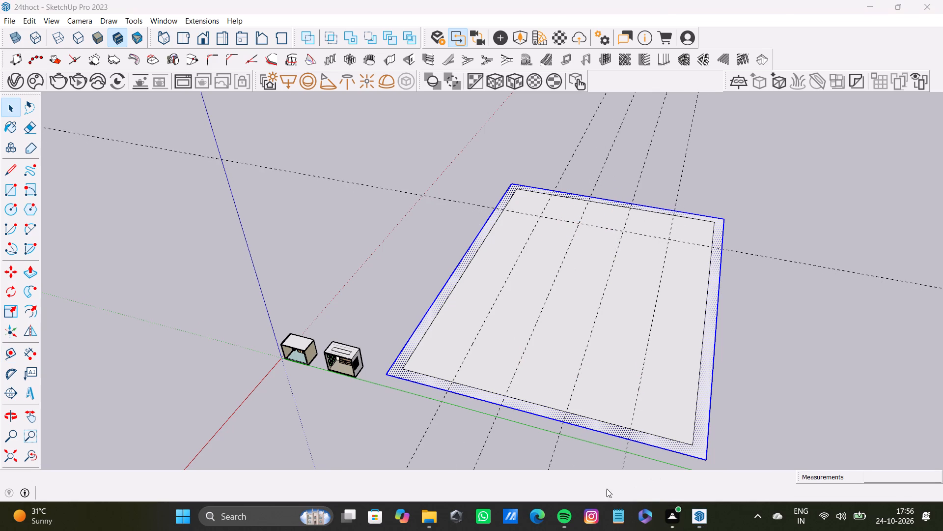
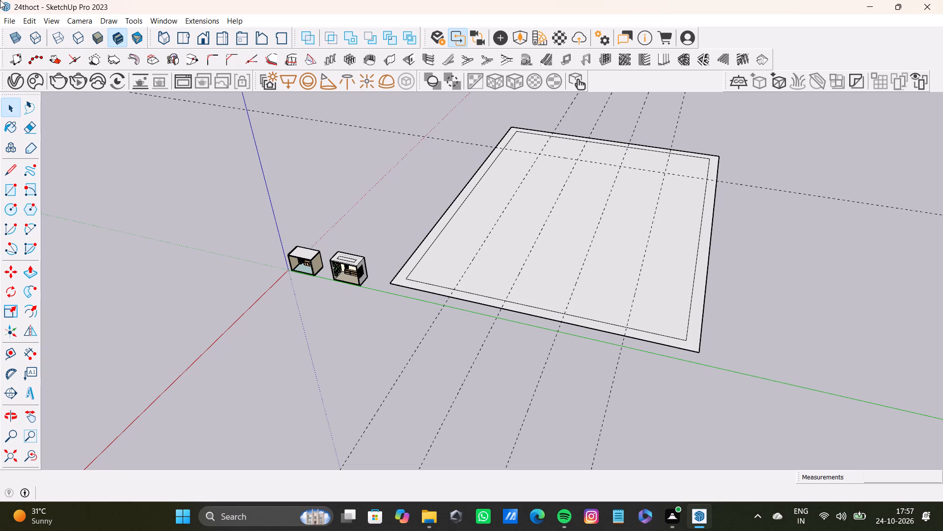
Place four more crosswise guides parallel to the existing one, stepping toward the inner rectangle's near short edge about 24' to 28' apart.
key(t)
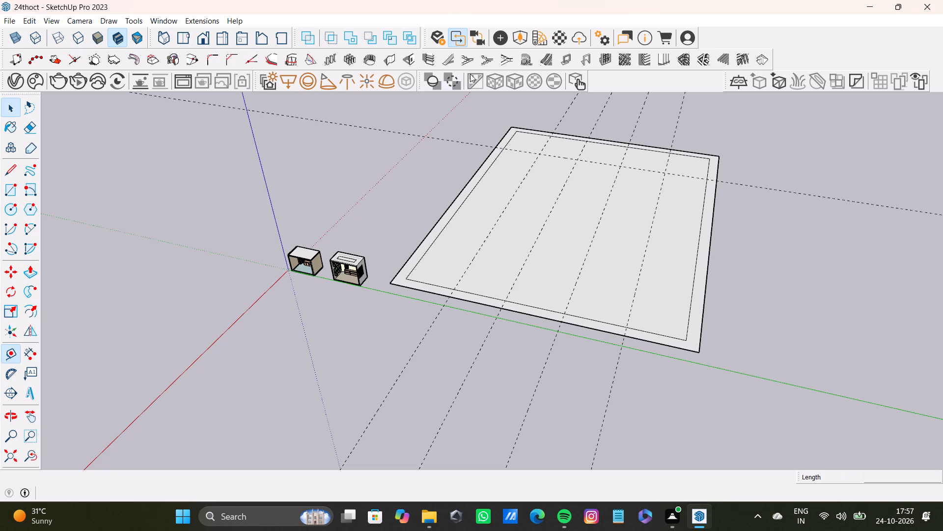
scroll(553, 182, up, 10)
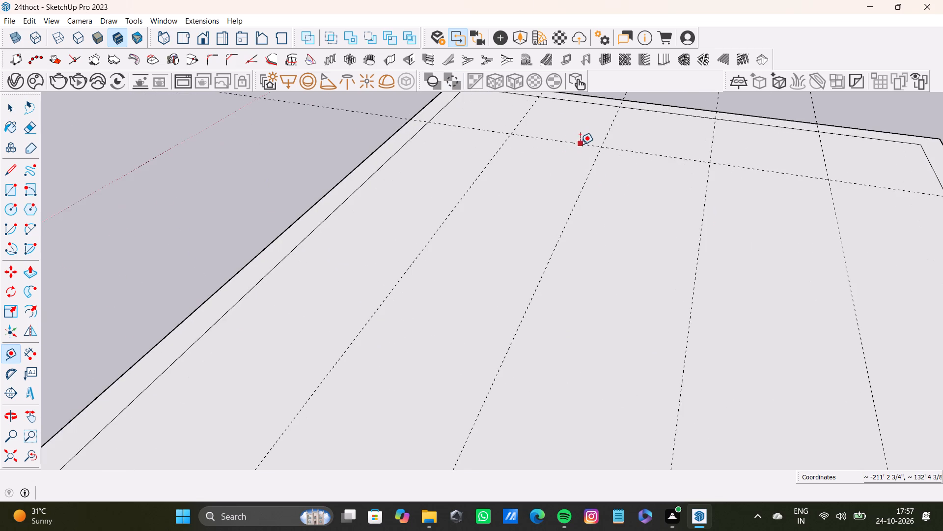
click(580, 145)
scroll(570, 219, down, 6)
shift+middle_click(577, 243)
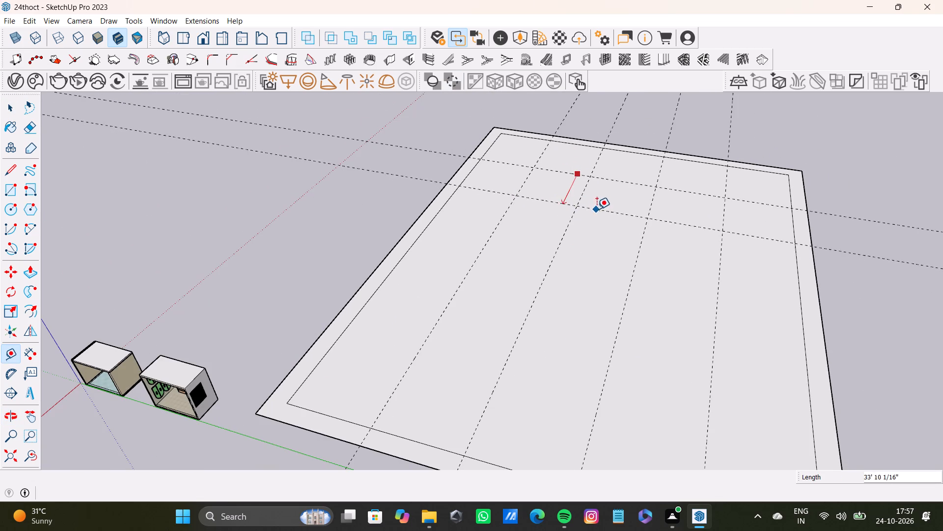
click(620, 204)
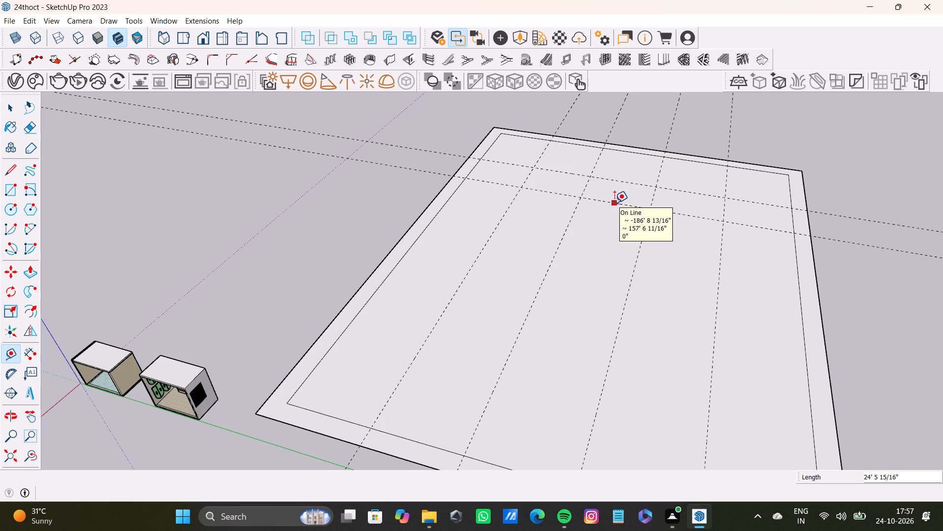
click(615, 203)
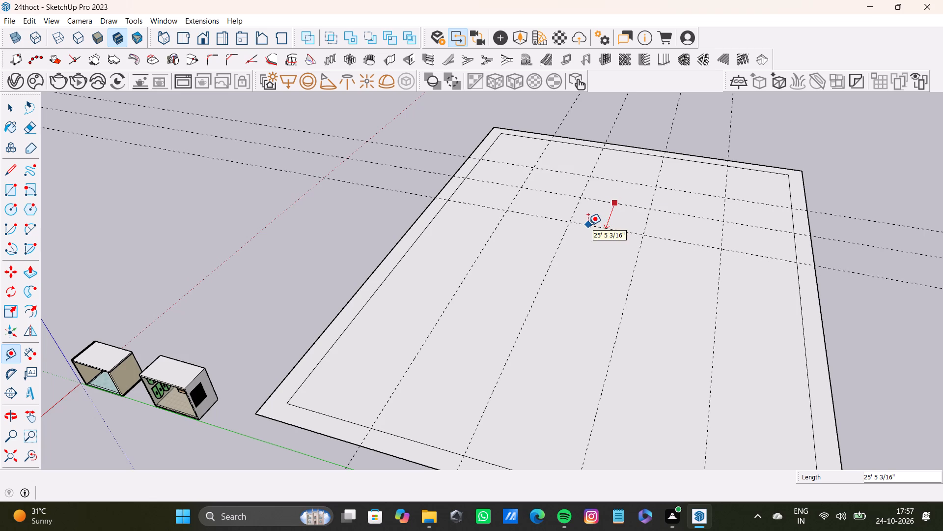
click(588, 225)
click(588, 225)
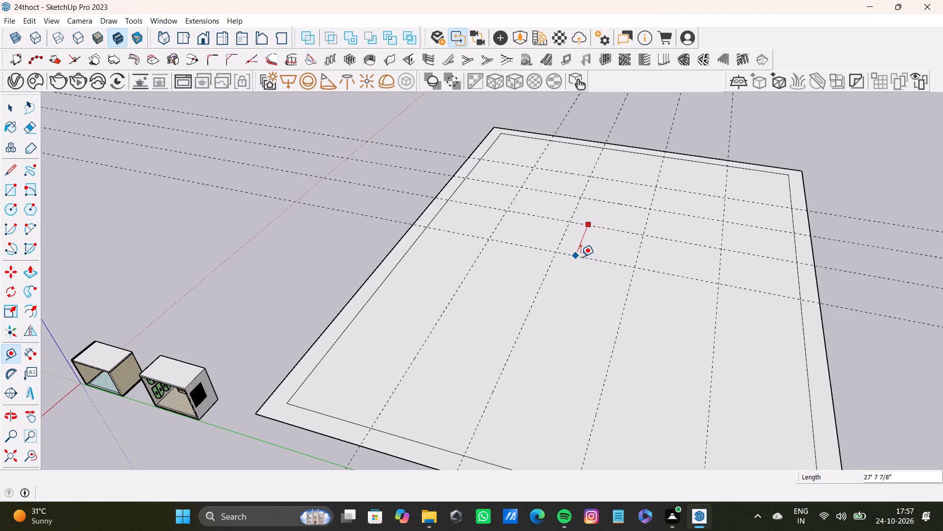
click(581, 257)
click(585, 257)
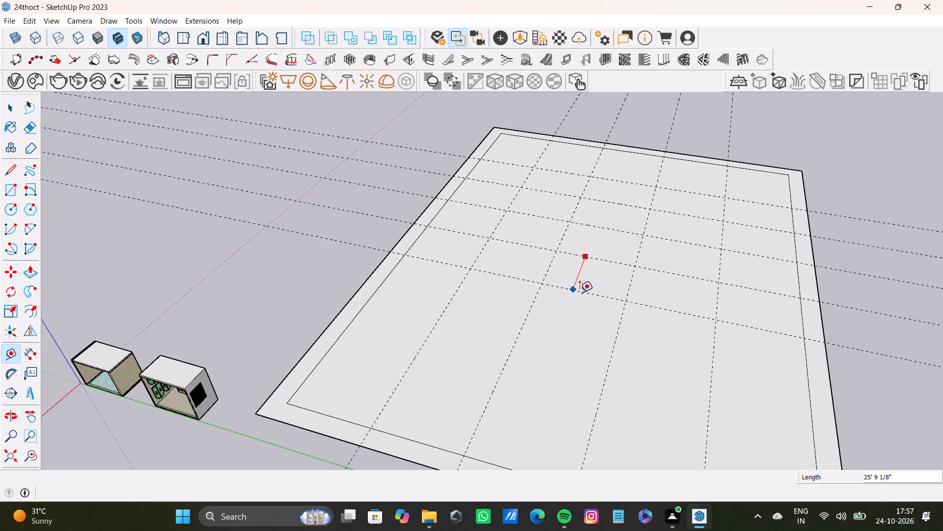
click(580, 293)
Place four further crosswise guides toward the near short edge, with the last one spaced about 18' 7" from its neighbour.
click(583, 293)
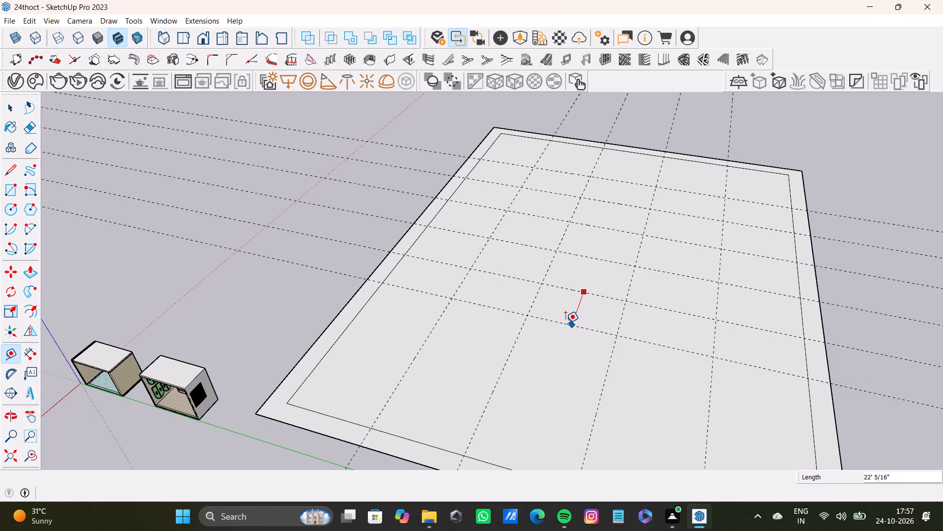
double_click(565, 323)
click(551, 364)
drag(551, 365, 549, 370)
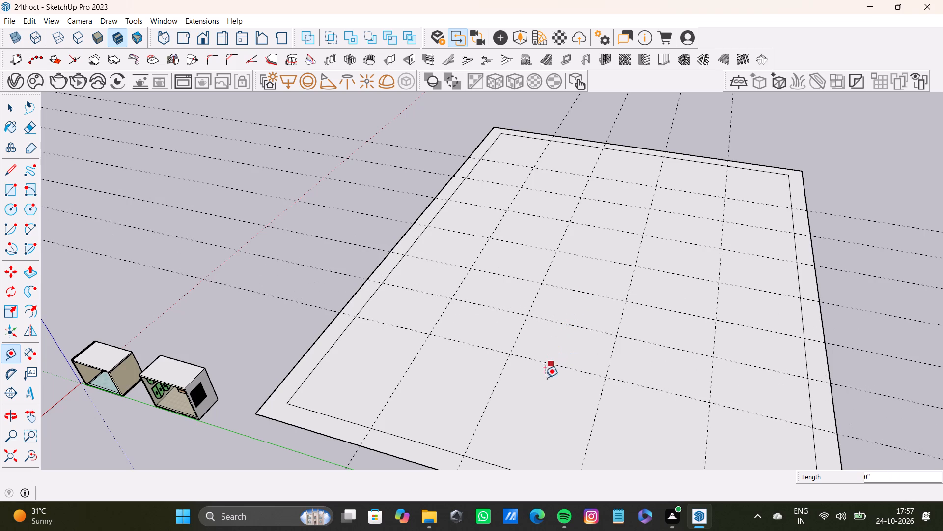
click(533, 402)
click(531, 402)
click(514, 443)
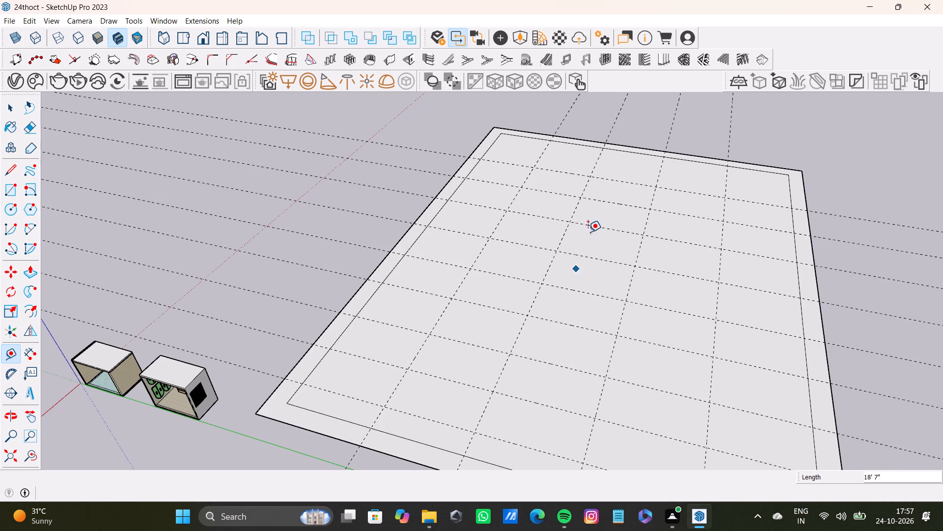
Place a crosswise guide about 13' 7" beyond the farthest one, close to the inner rectangle's far short edge.
click(626, 182)
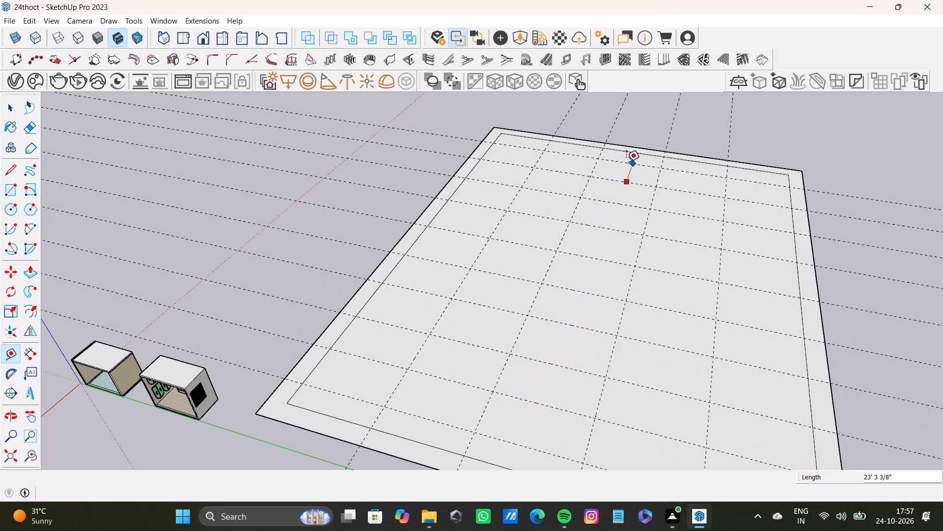
click(626, 159)
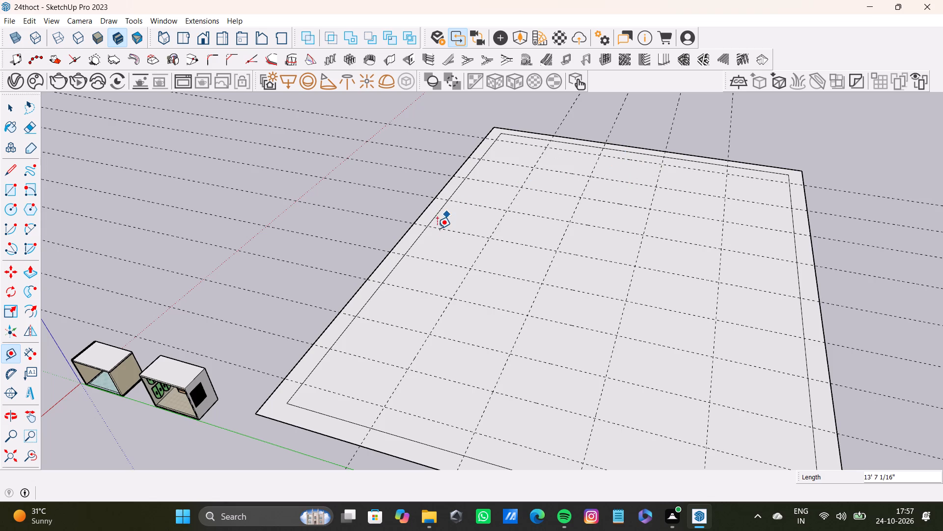
Place five more lengthwise guides: one about 13' 6" inside the inner long edge nearest the rooms, the others about 33' apart between the existing guides.
click(418, 229)
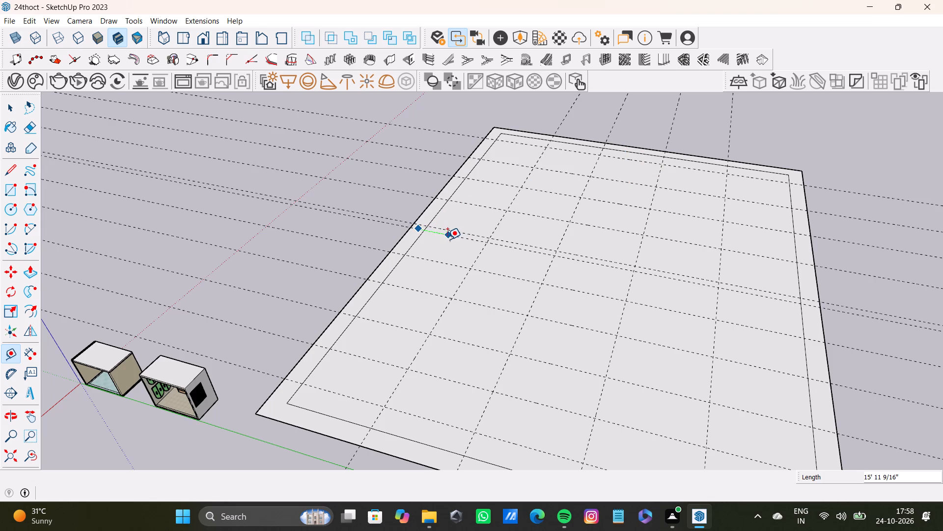
key(space)
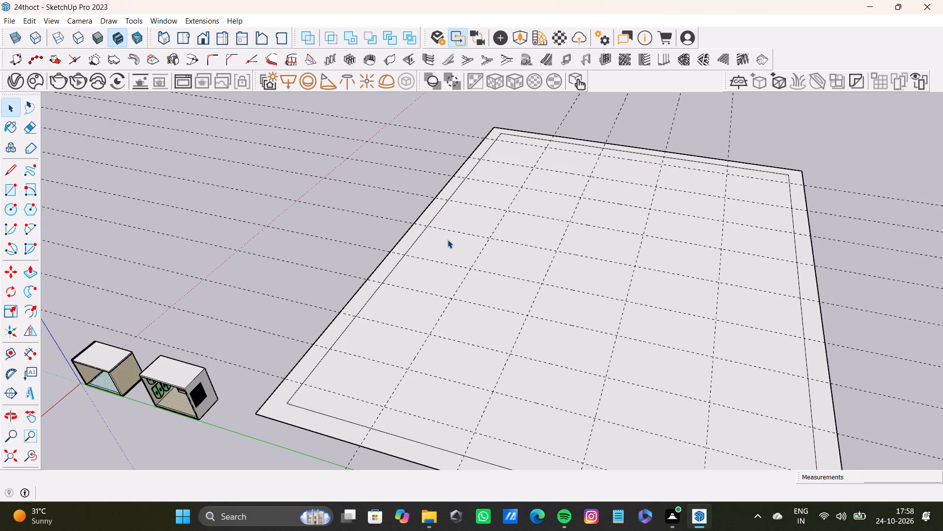
key(t)
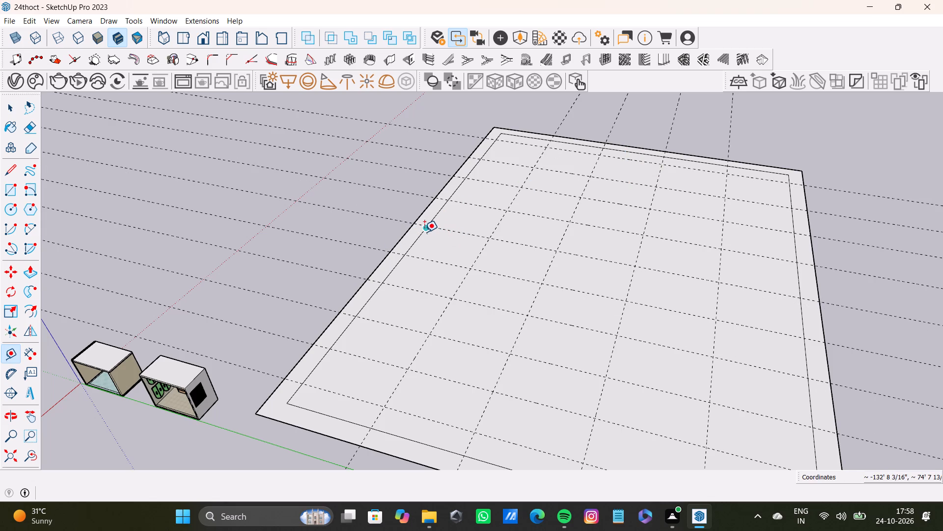
click(420, 232)
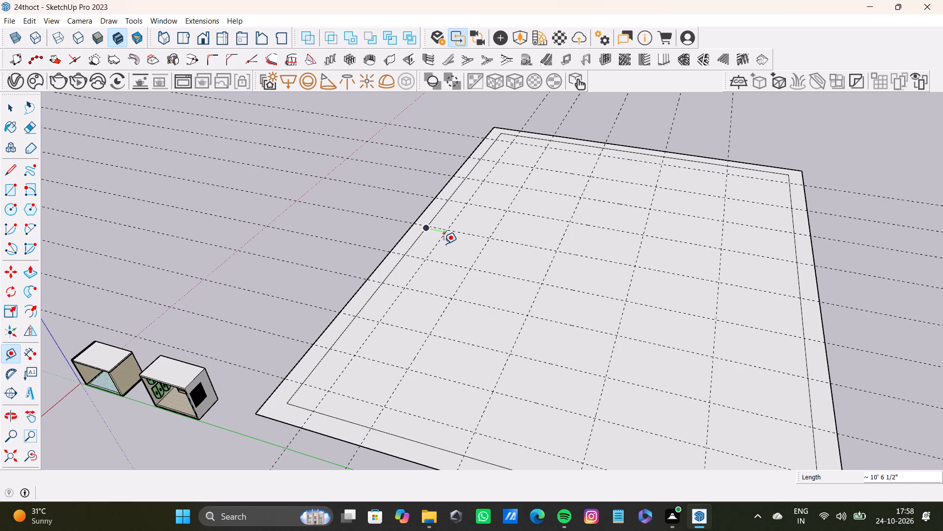
click(449, 244)
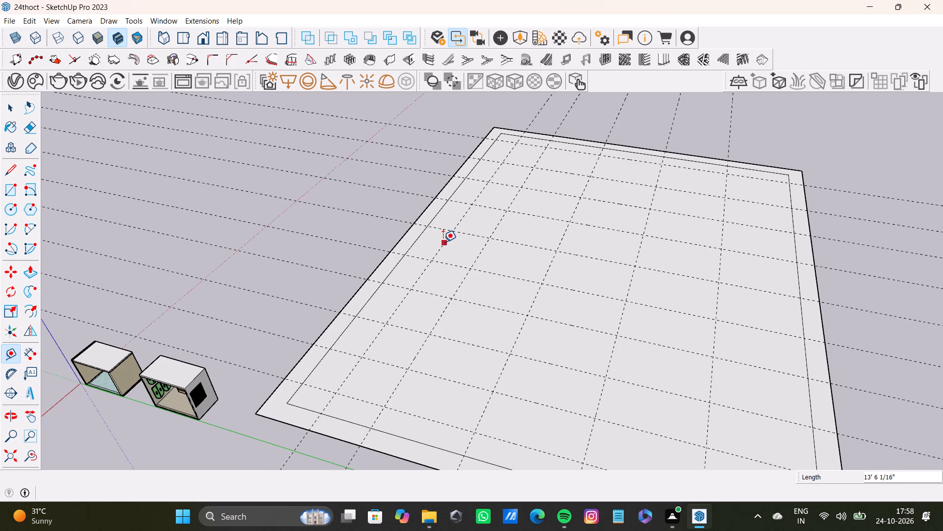
click(443, 242)
click(511, 266)
click(511, 262)
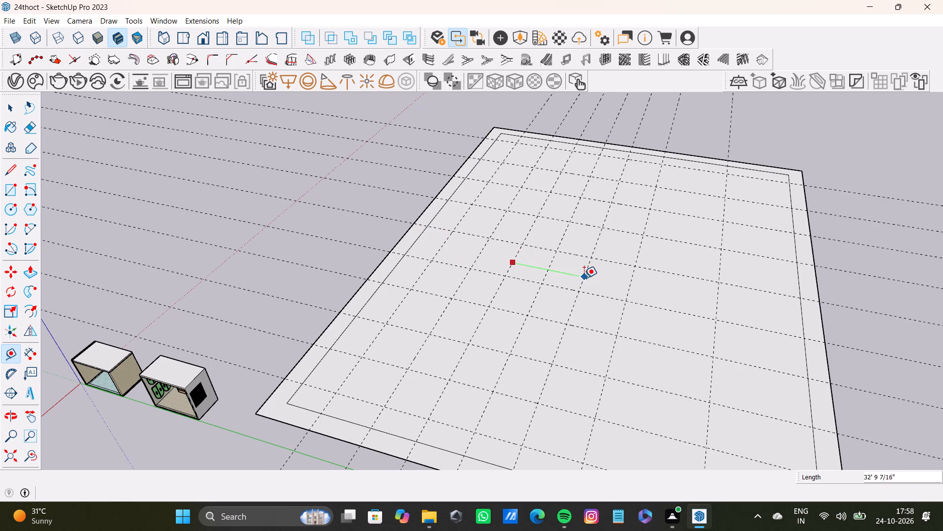
click(582, 280)
drag(582, 280, 589, 279)
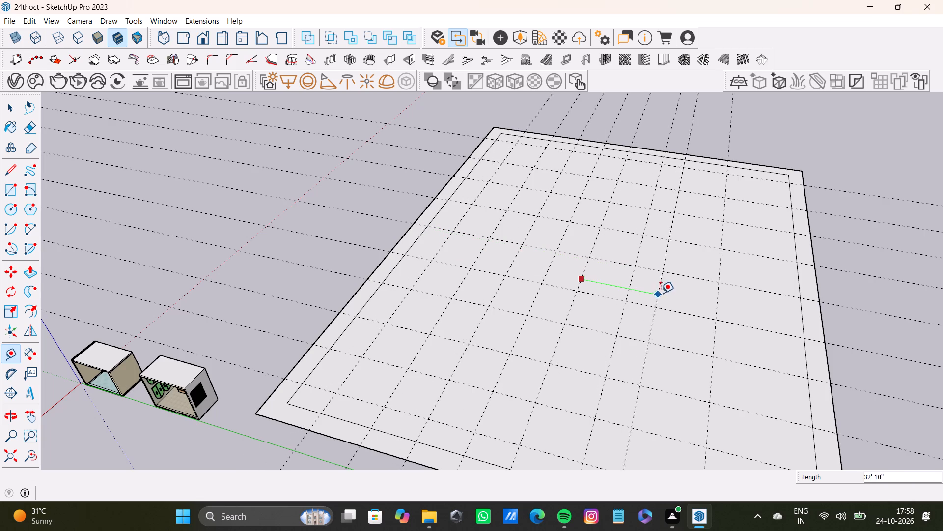
double_click(668, 300)
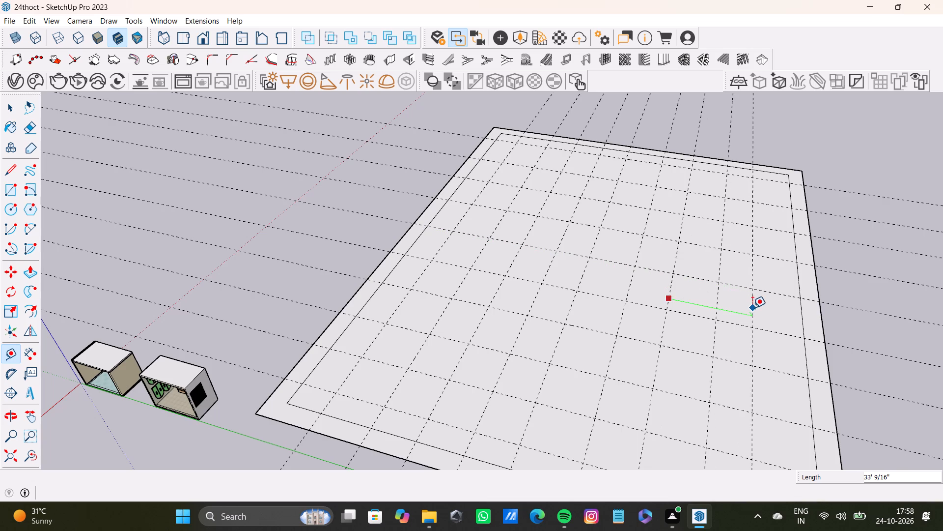
click(760, 311)
Draw a rectangle about 18' 7" by 13' 6" over the second grid cell from the corner along the inner long edge nearest the rooms.
scroll(498, 260, down, 9)
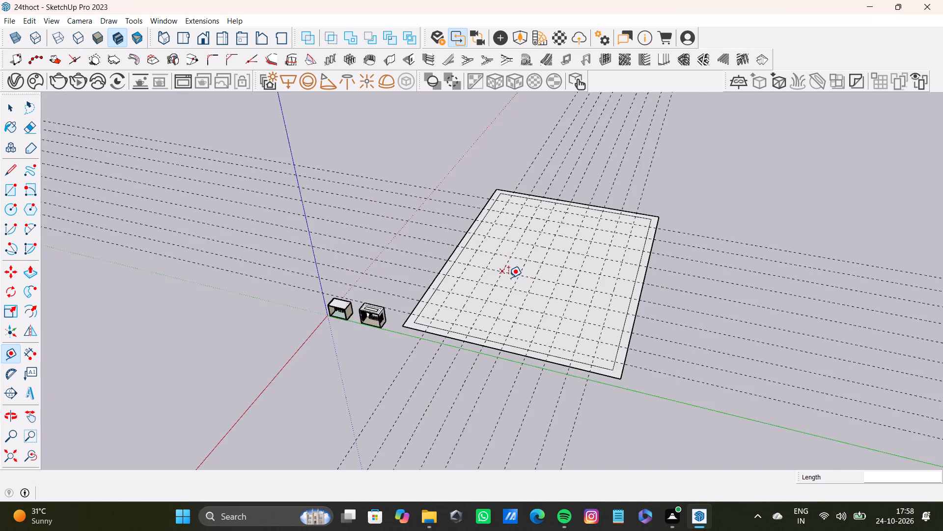
scroll(526, 276, up, 1)
middle_drag(526, 276, 339, 334)
scroll(509, 291, up, 8)
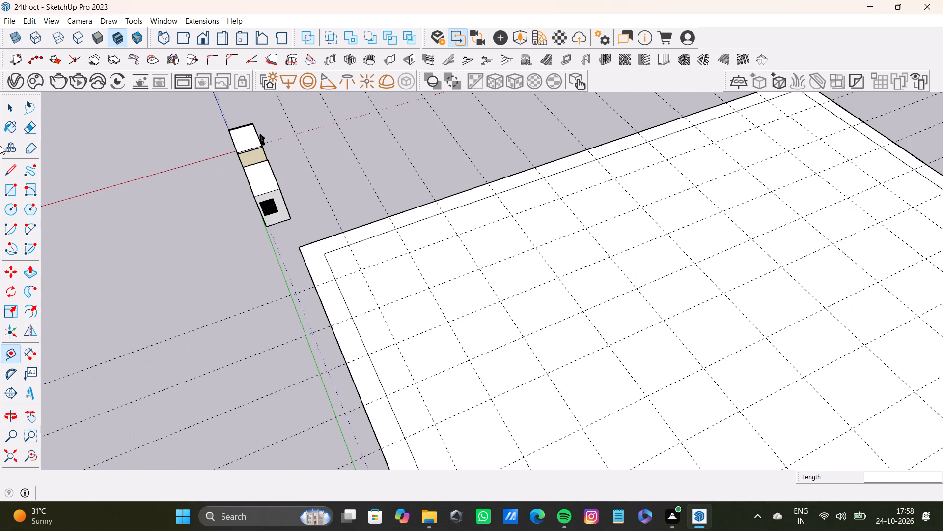
click(14, 191)
scroll(363, 258, up, 8)
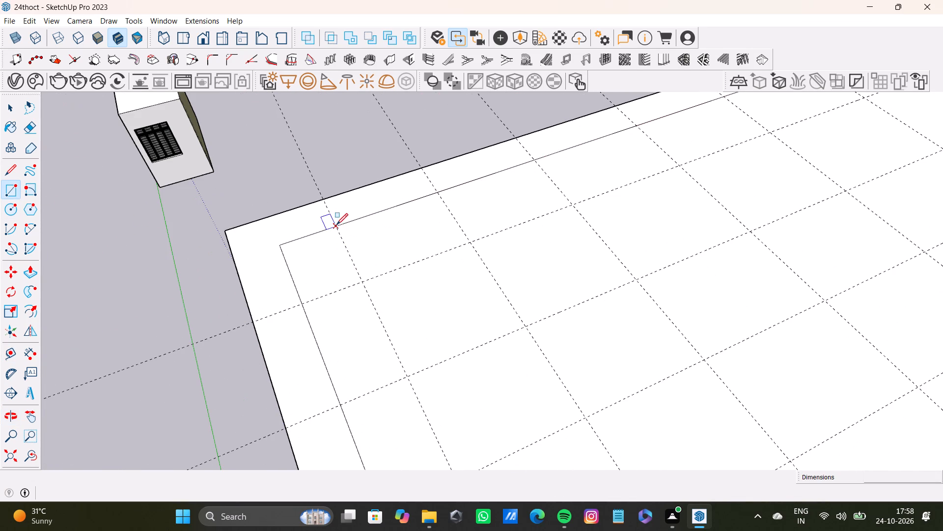
click(336, 225)
click(471, 239)
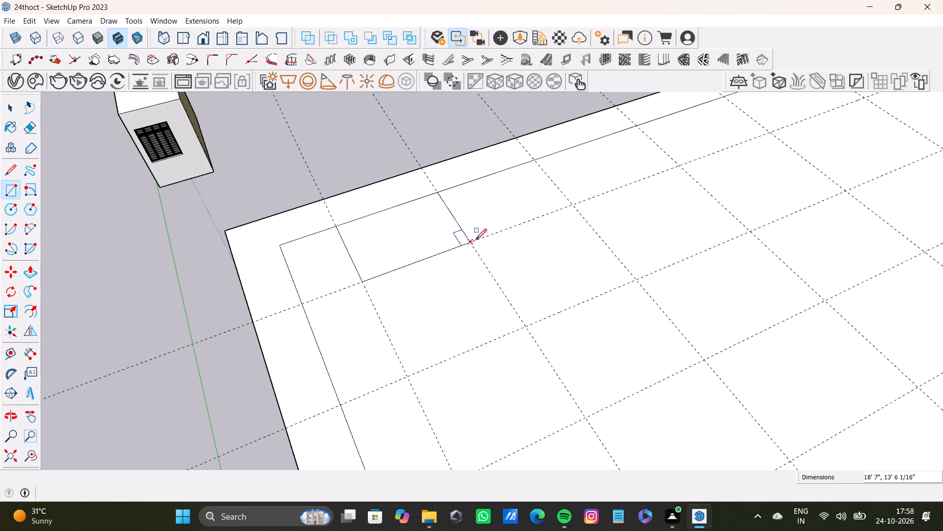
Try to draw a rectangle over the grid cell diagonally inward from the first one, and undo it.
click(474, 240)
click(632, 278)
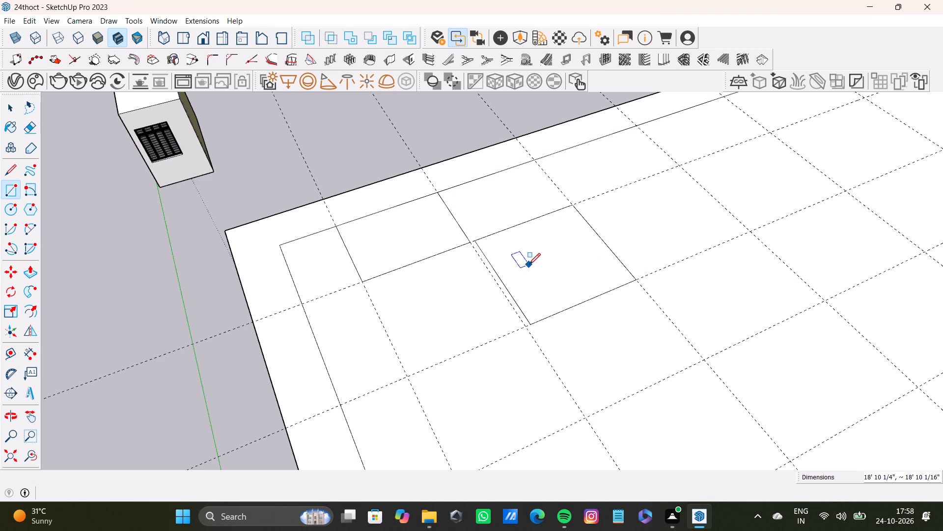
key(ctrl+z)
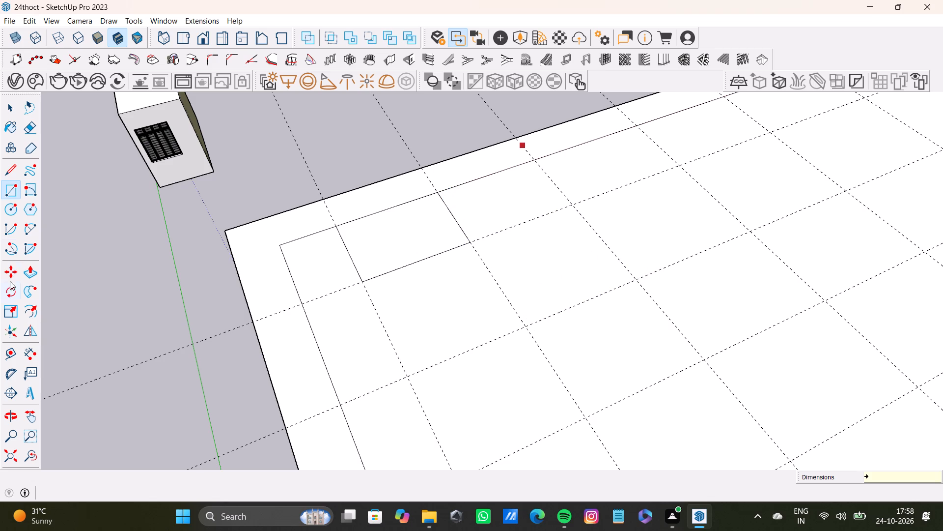
Draw rectangles over three adjoining grid cells: about 18' 10" by 18' 7", 19' 8" by 18' 10", and 19' 8" by 13' 6" at the edge.
click(10, 181)
scroll(379, 280, up, 4)
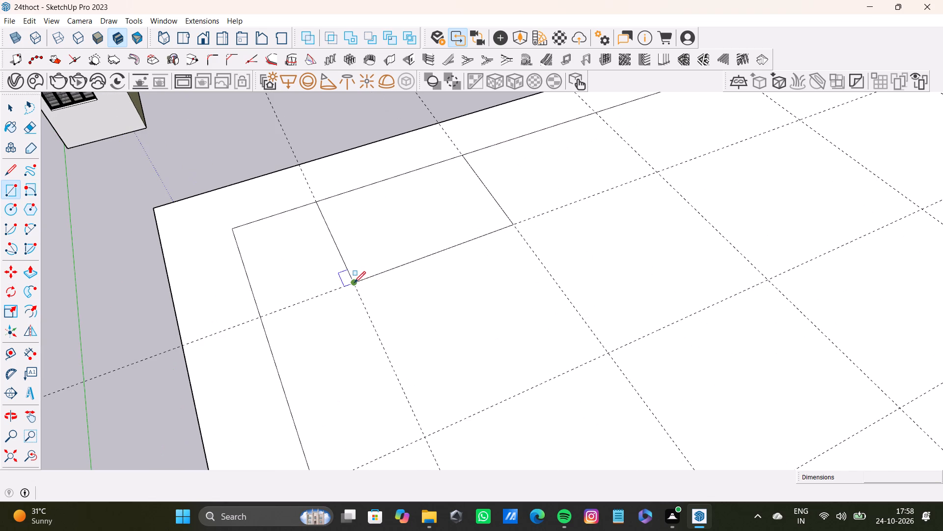
click(354, 283)
click(609, 356)
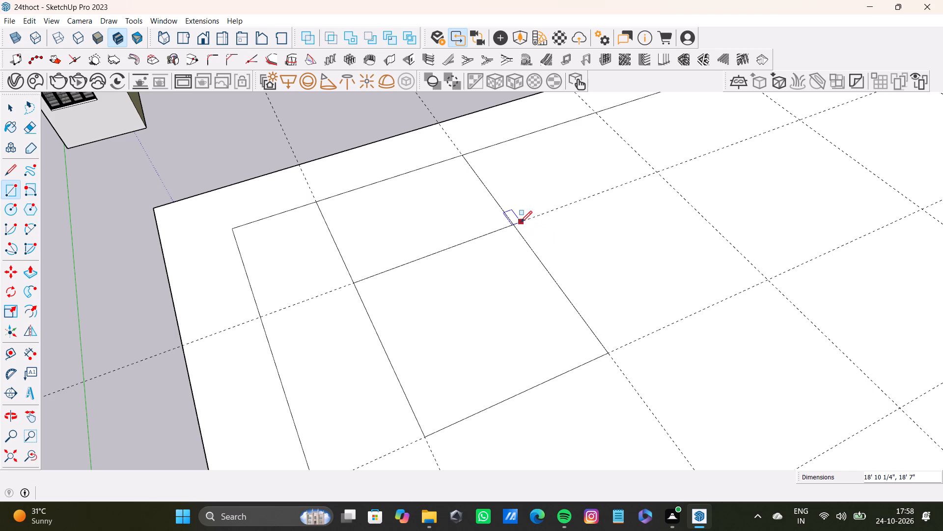
drag(514, 221, 521, 221)
click(767, 279)
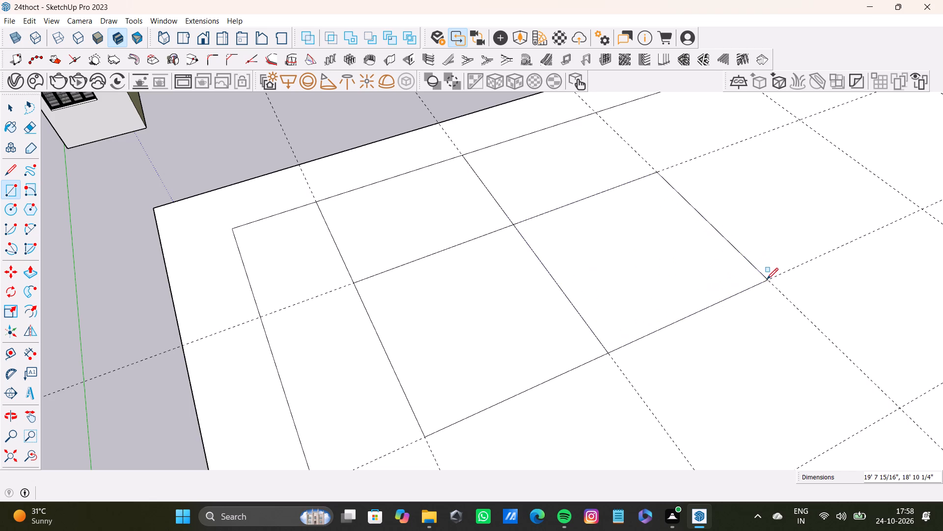
click(465, 155)
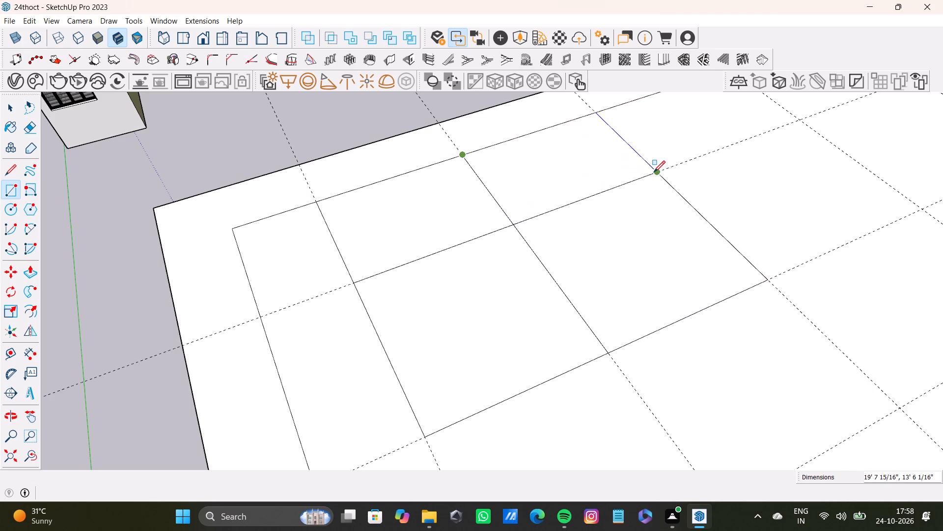
click(654, 172)
Draw rectangles over the next two grid cells along the long edge, the edge cell about 23' 2" by 13' 6" and the one inward of it.
scroll(571, 236, down, 14)
middle_drag(639, 273, 451, 286)
scroll(550, 276, up, 7)
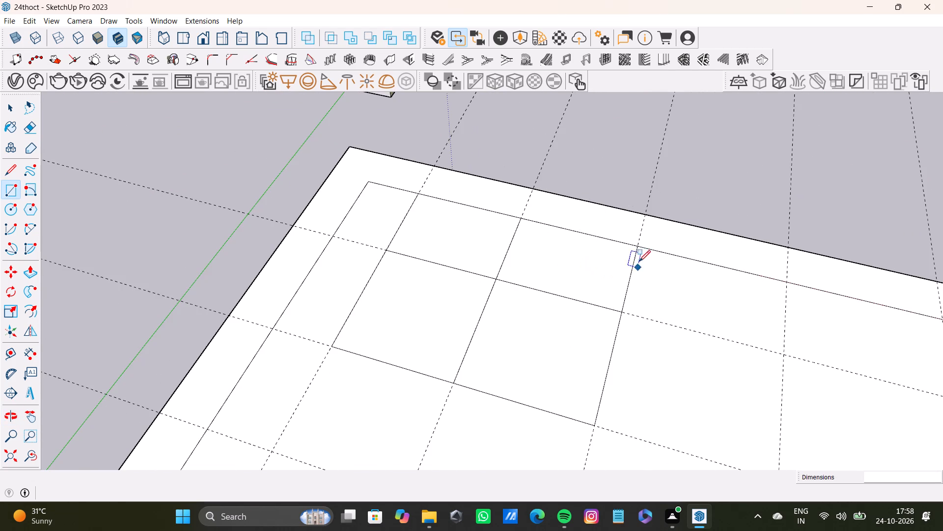
click(640, 249)
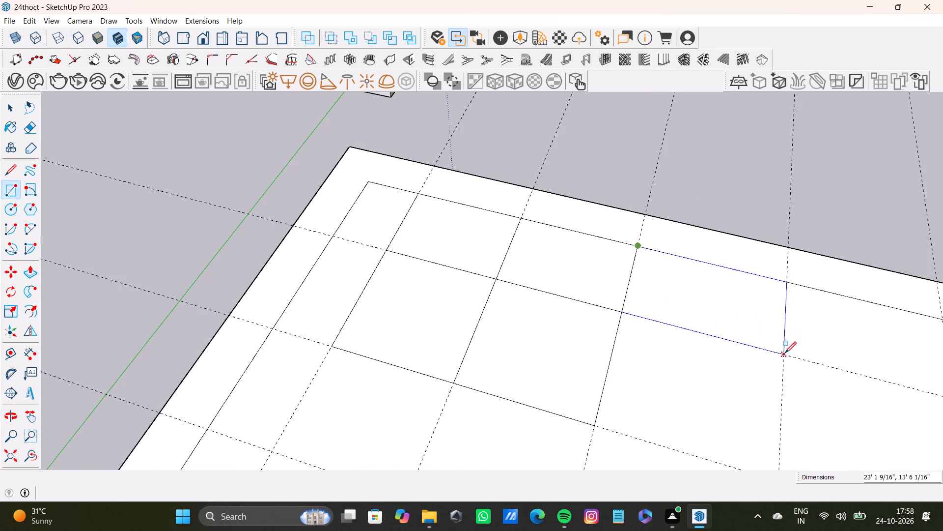
click(785, 354)
click(623, 312)
scroll(677, 390, down, 5)
middle_drag(715, 390, 681, 371)
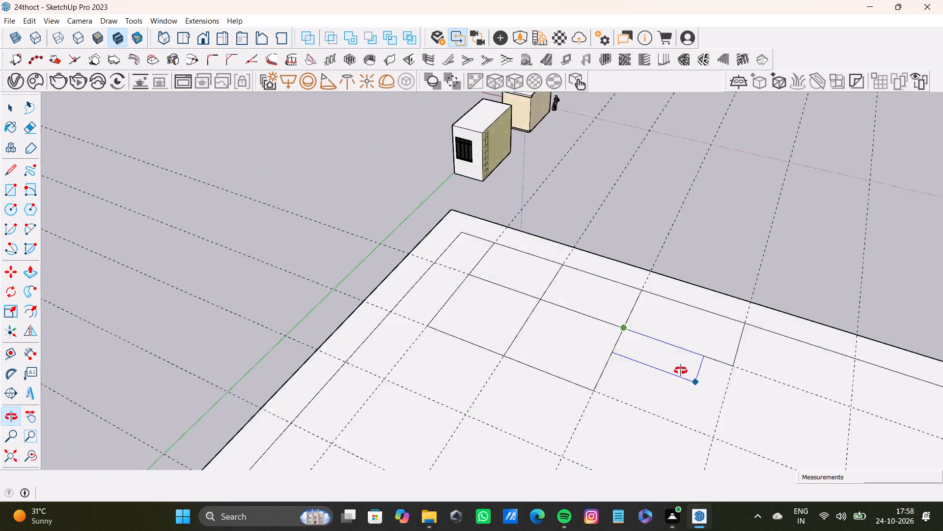
middle_drag(681, 371, 693, 394)
scroll(701, 421, down, 4)
middle_drag(699, 424, 771, 393)
scroll(749, 383, up, 6)
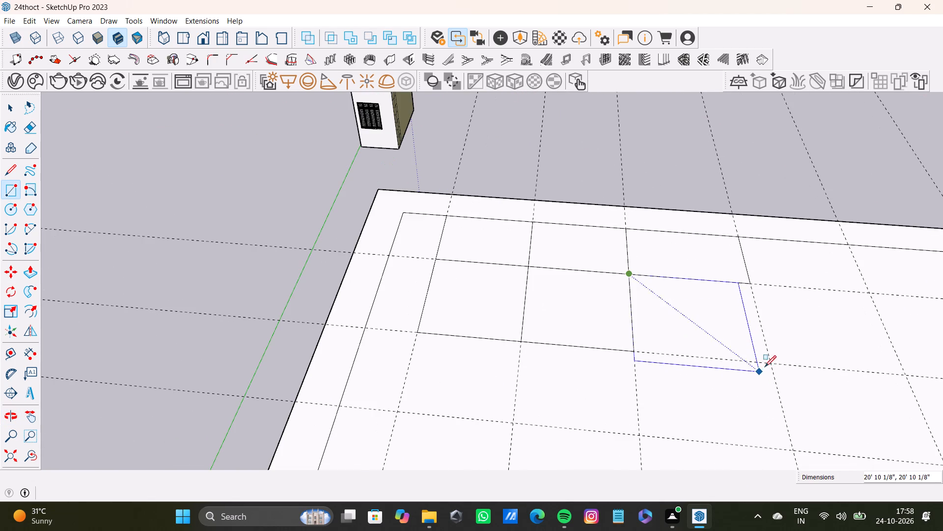
click(769, 364)
Draw rectangles over the next two grid cells along the long edge, the edge cell and the one inward of it.
click(741, 236)
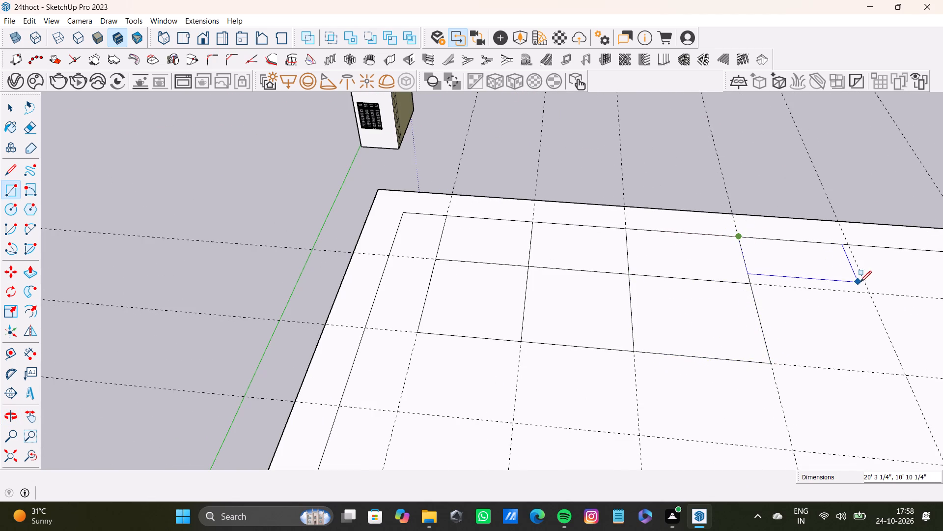
click(870, 291)
click(750, 281)
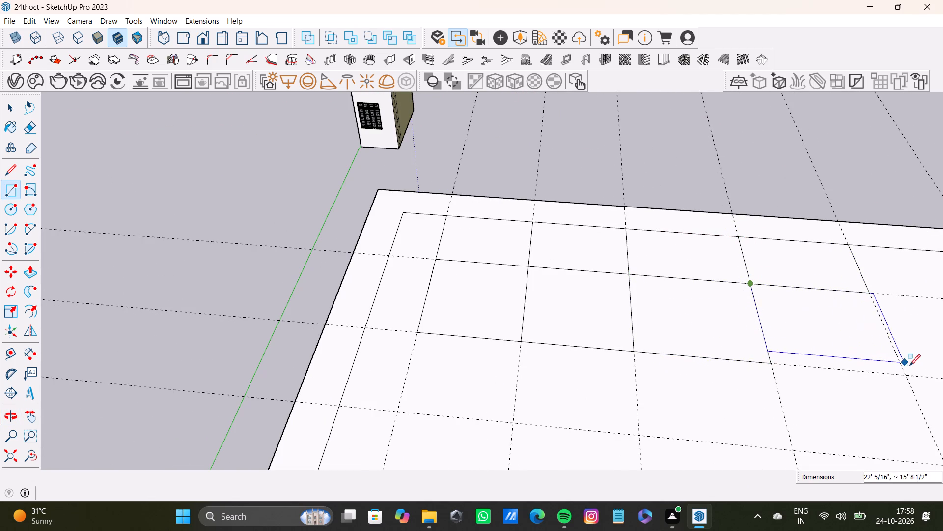
click(907, 375)
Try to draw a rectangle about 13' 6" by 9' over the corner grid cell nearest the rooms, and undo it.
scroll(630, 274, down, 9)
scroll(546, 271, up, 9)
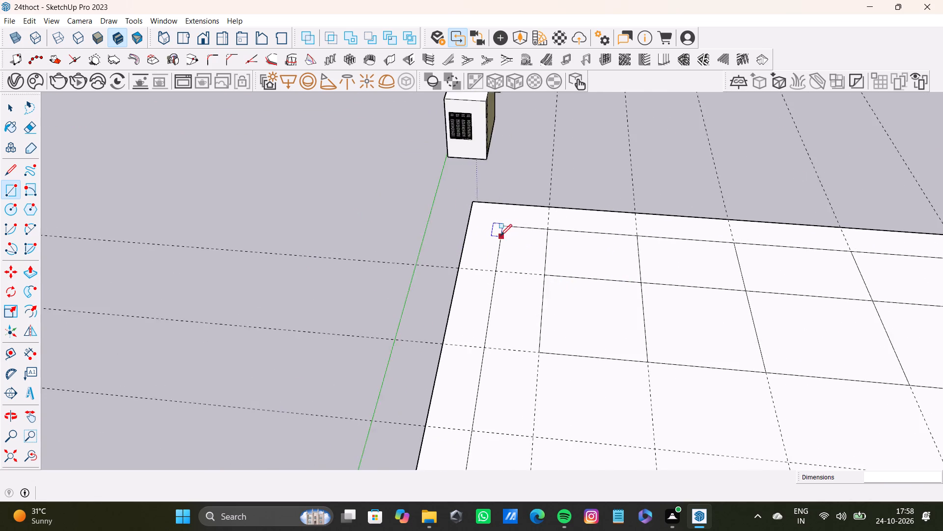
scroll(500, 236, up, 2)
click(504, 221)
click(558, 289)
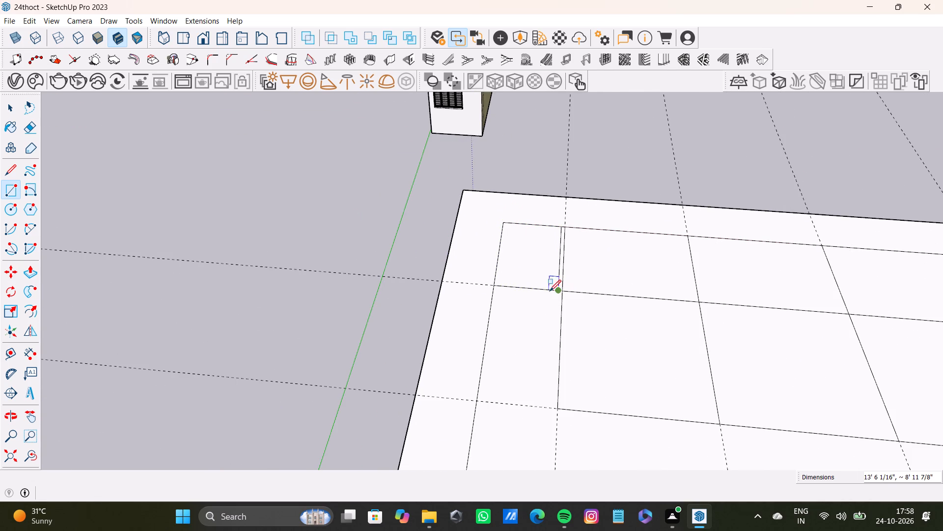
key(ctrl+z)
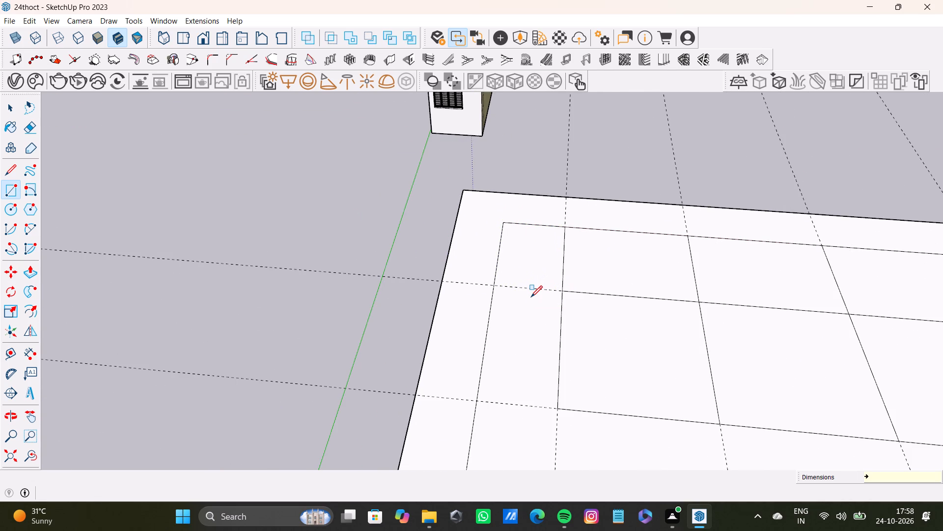
Draw rectangles over the corner grid cell and the cell inward of it, the latter about 18' 10" by 9' 7".
click(504, 223)
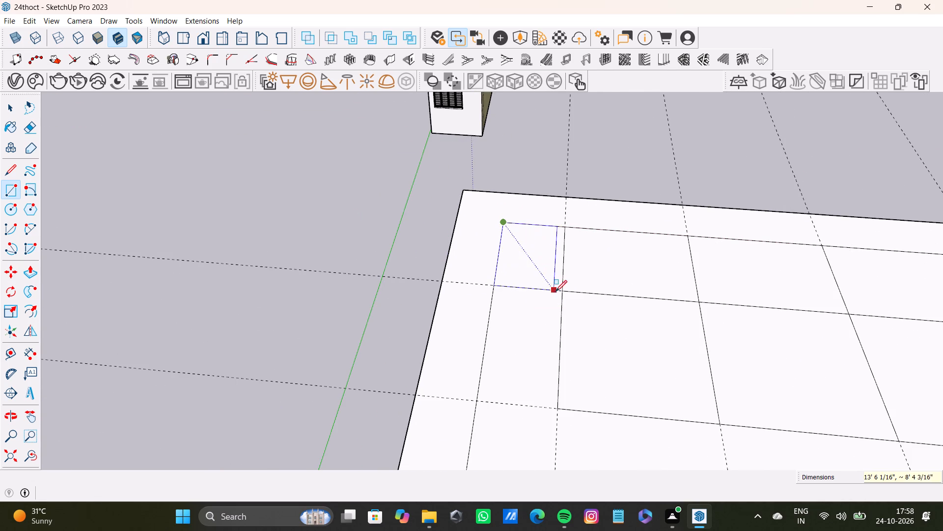
click(560, 294)
click(495, 285)
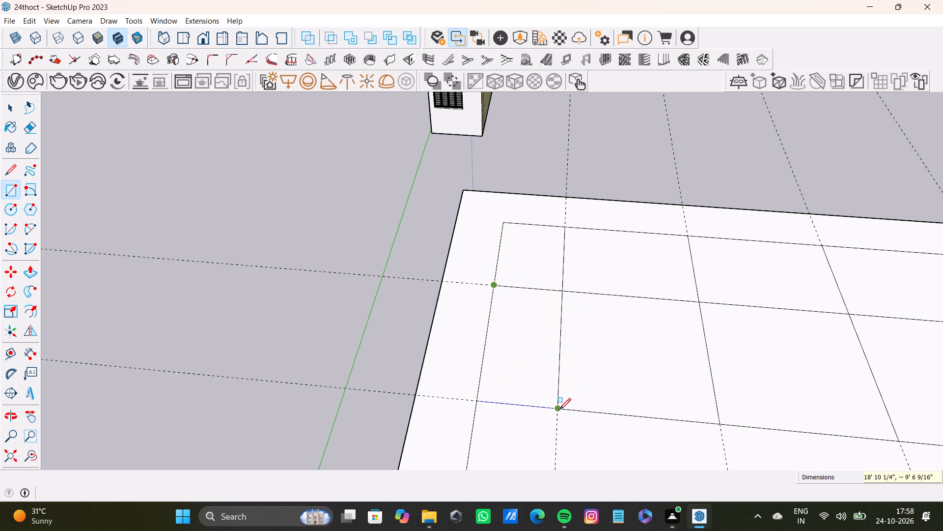
click(557, 410)
Draw rectangles over the next undrawn column's first two cells, about 25' 9" by 13' 6" at the edge and 25' 9" by 18' 10" inward.
scroll(487, 368, down, 18)
scroll(715, 365, up, 8)
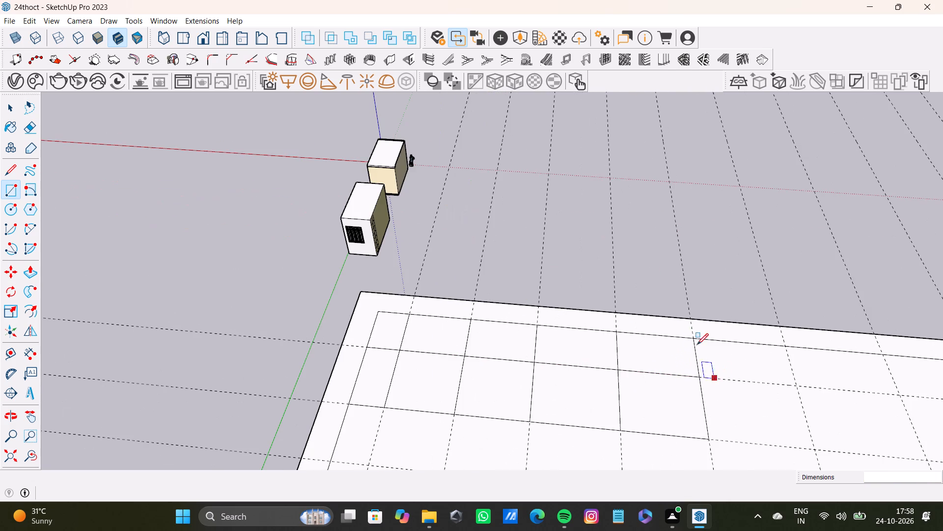
click(693, 337)
click(798, 387)
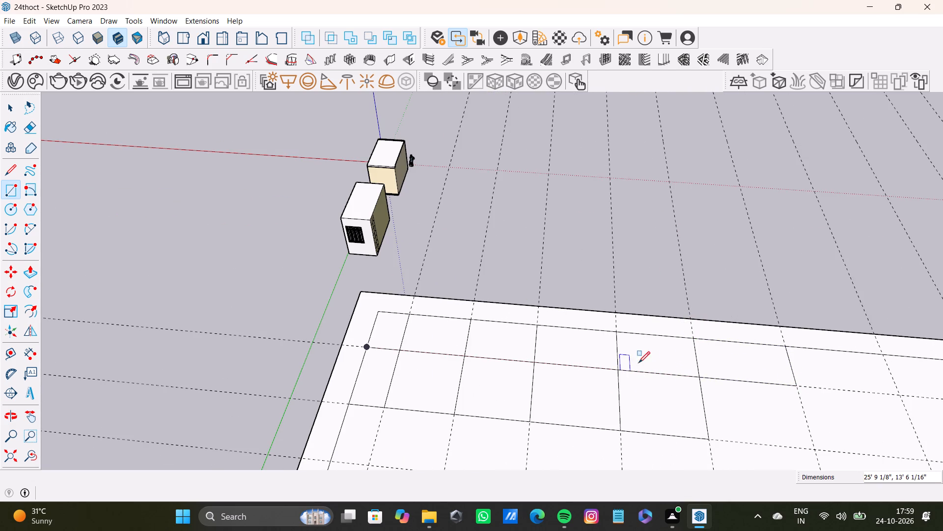
click(699, 377)
click(817, 449)
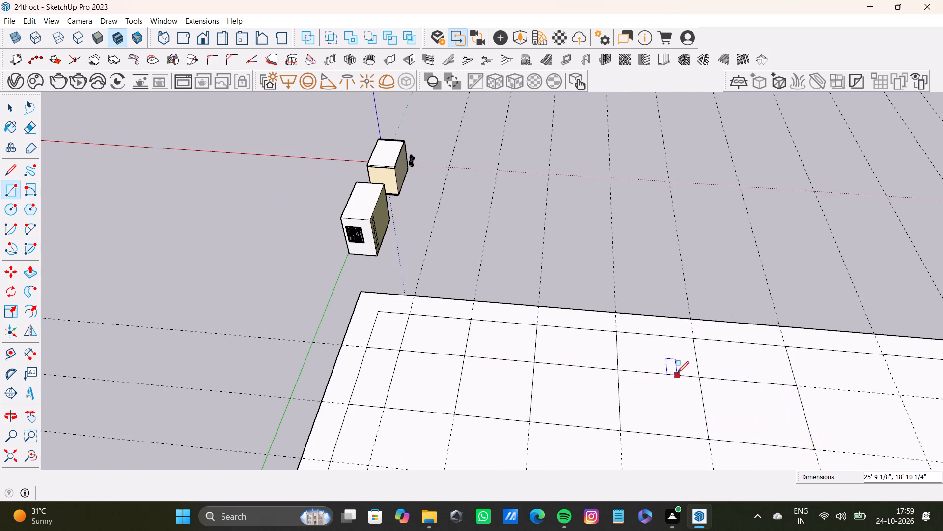
Draw rectangles over the edge cell and the inward cell of the following grid column along the long edge.
scroll(677, 372, down, 8)
shift+middle_drag(693, 392, 428, 331)
scroll(449, 306, up, 2)
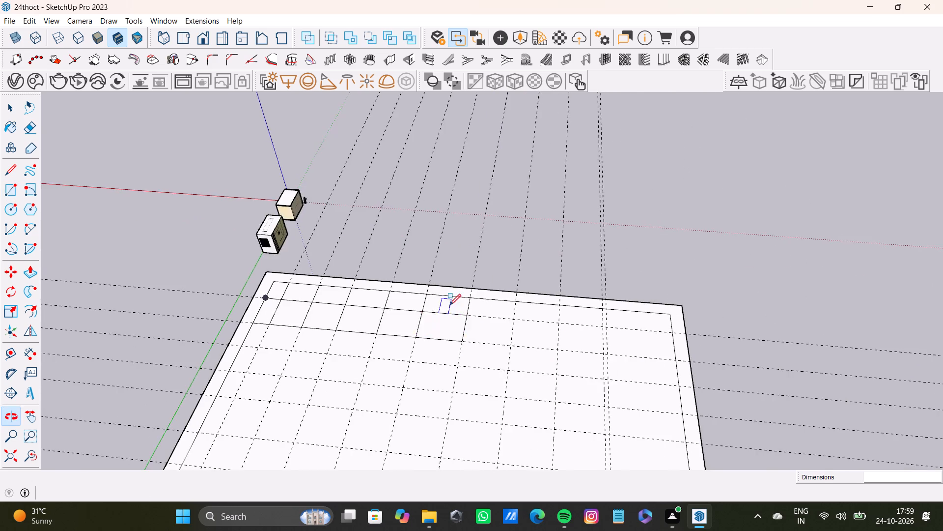
scroll(449, 305, up, 5)
click(463, 285)
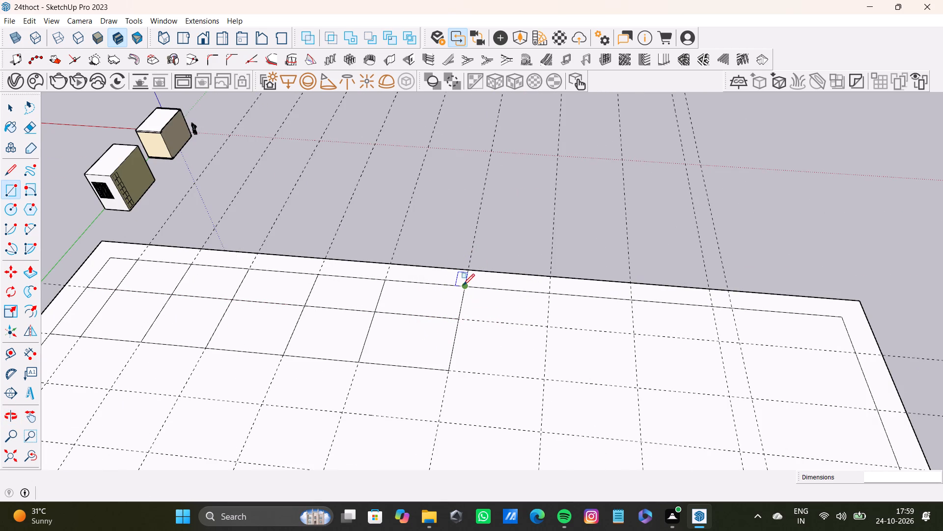
click(547, 326)
click(461, 321)
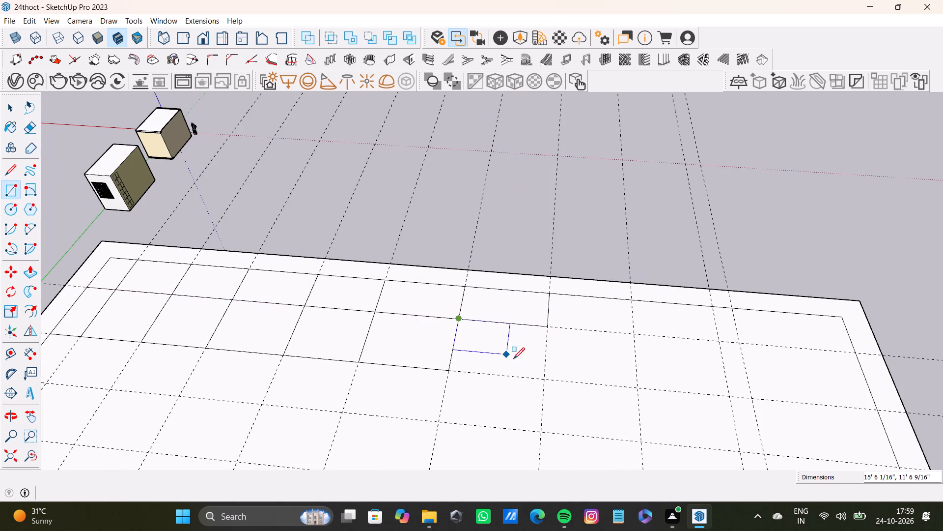
click(542, 382)
Draw edge and inward rectangles in the next two columns, about 25' 5" wide and 24' 6" wide, with 13' 6" deep edge cells.
click(550, 295)
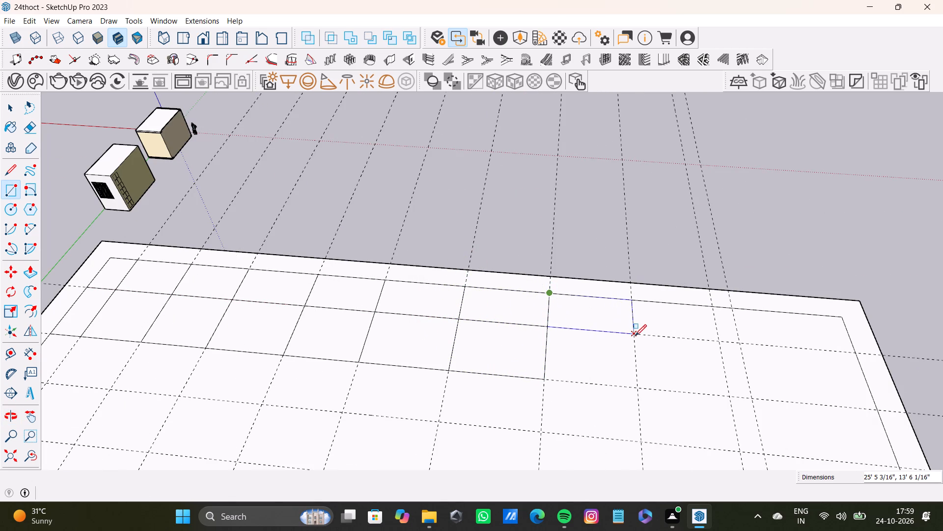
click(635, 336)
click(549, 325)
click(638, 387)
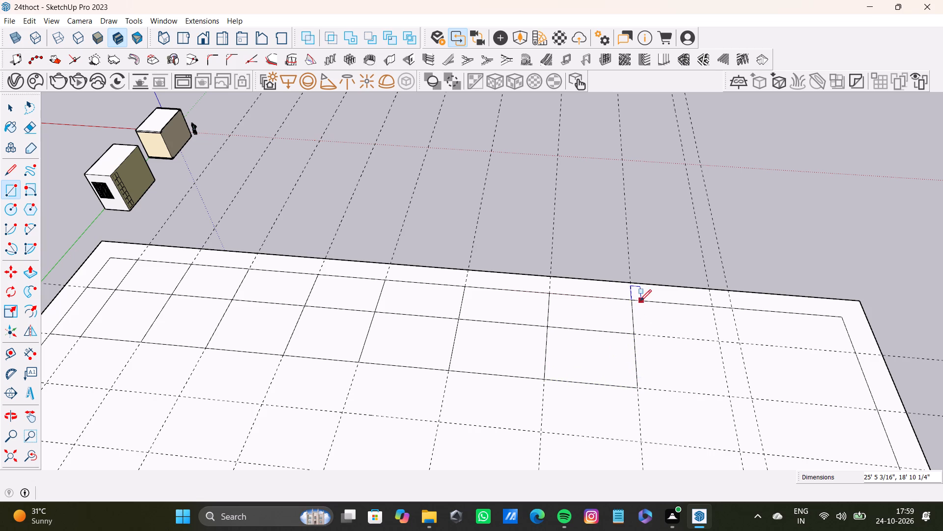
click(631, 298)
click(719, 343)
drag(631, 334, 648, 345)
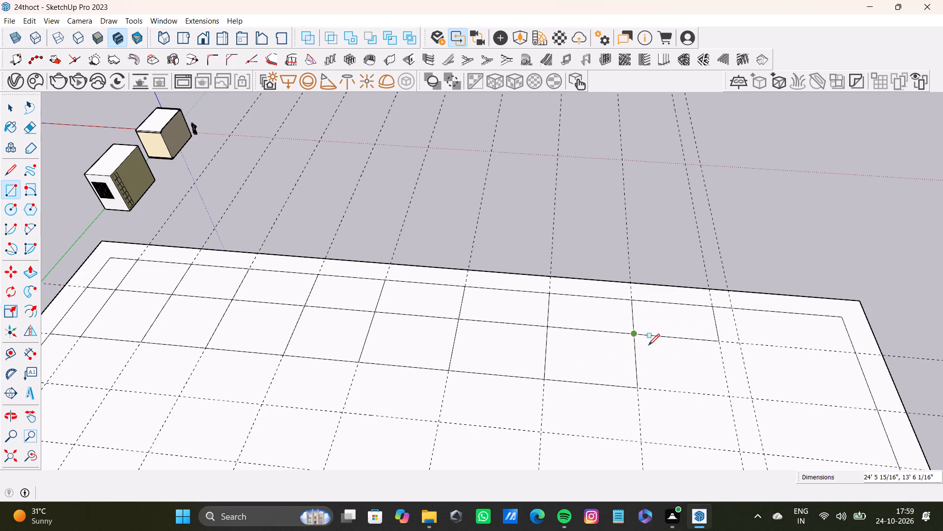
drag(648, 345, 638, 339)
click(732, 395)
Delete the extra guide line running close beside the last drawn column's outer line.
scroll(682, 357, down, 8)
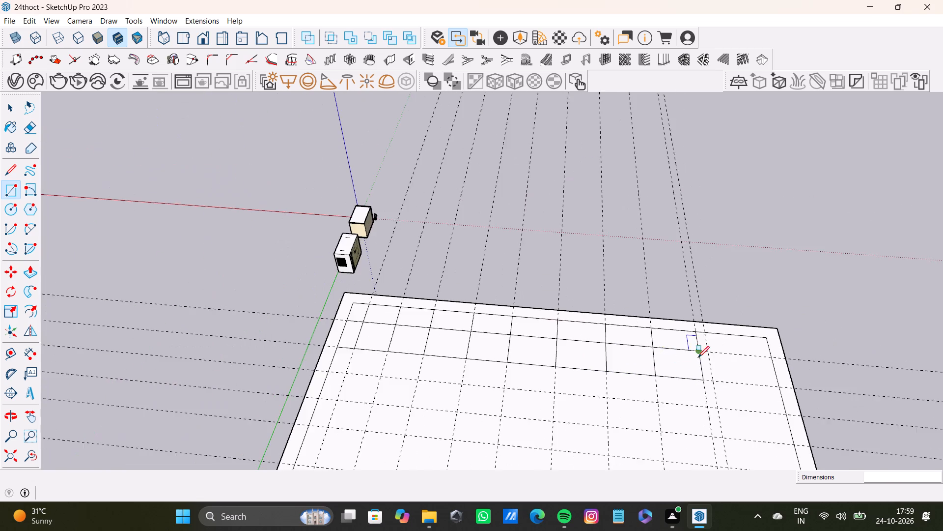
middle_drag(698, 357, 685, 368)
key(space)
text(t)
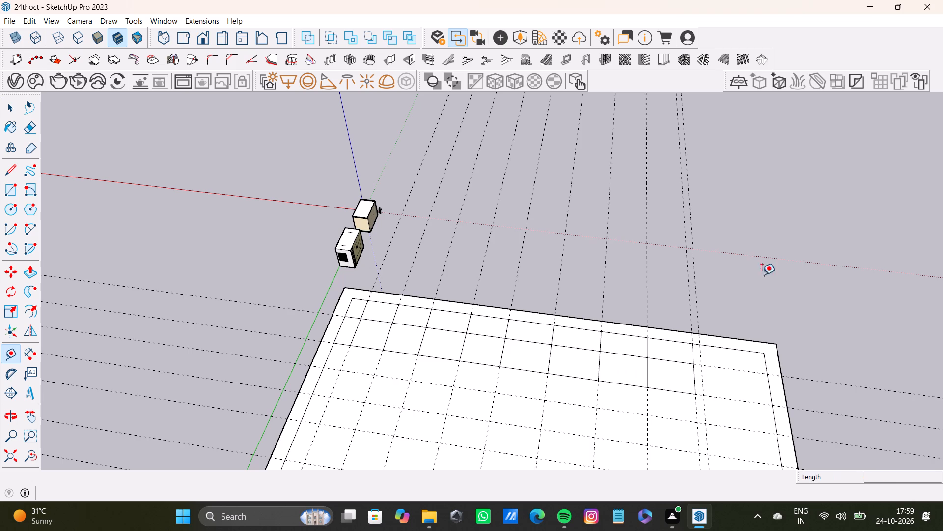
key(space)
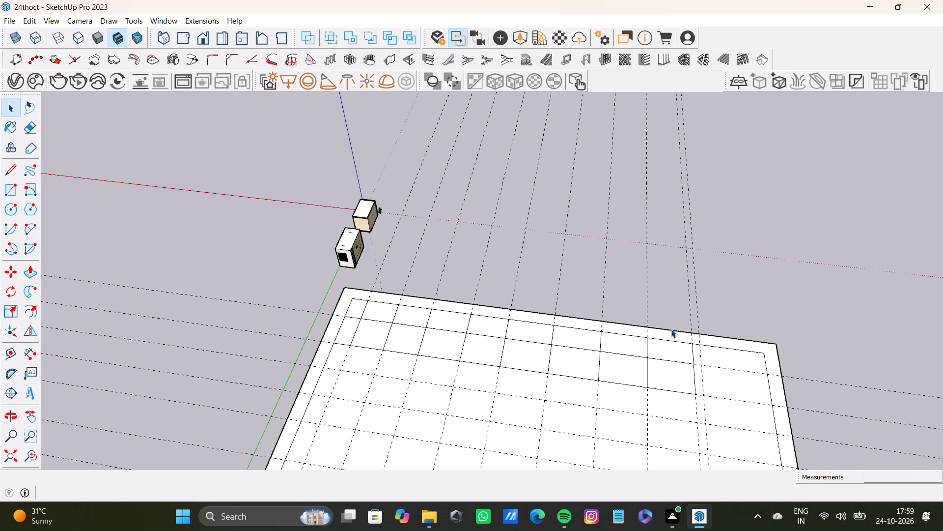
scroll(733, 317, up, 7)
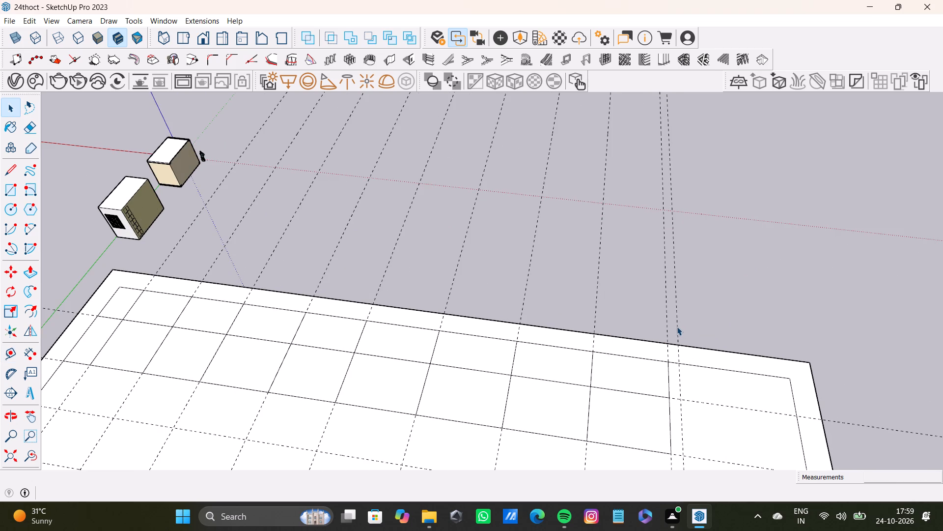
click(676, 326)
key(Delete)
Add a parallel guide about 19' 4" from the last drawn column's guide, toward the far short edge.
key(t)
scroll(414, 407, down, 8)
scroll(459, 434, up, 2)
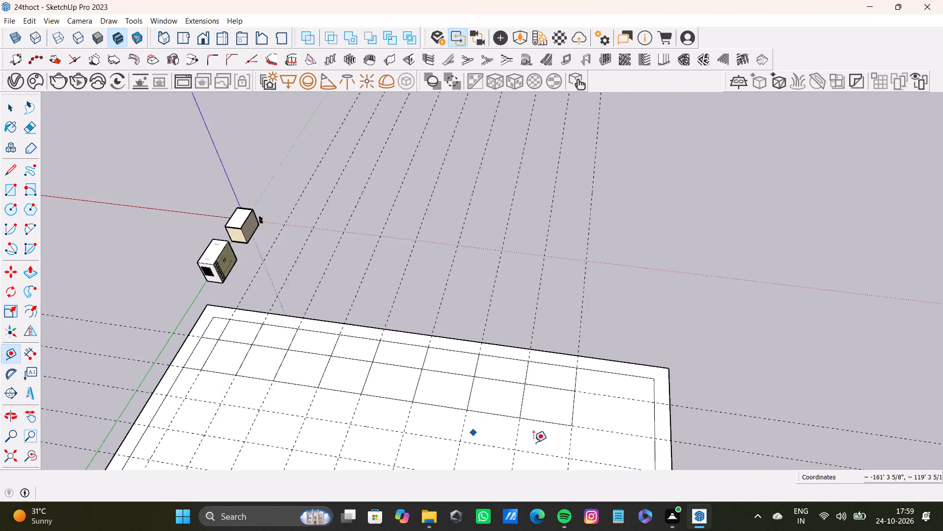
scroll(533, 442, up, 3)
click(579, 447)
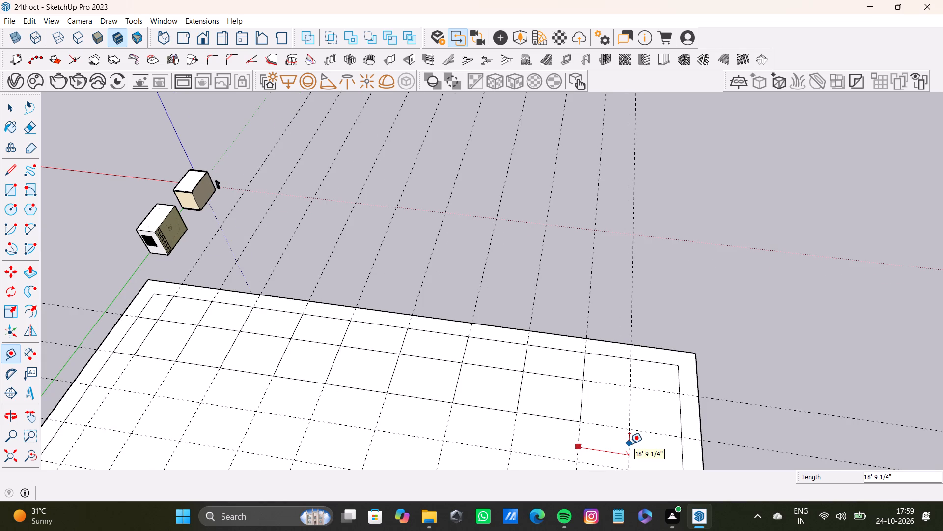
click(631, 444)
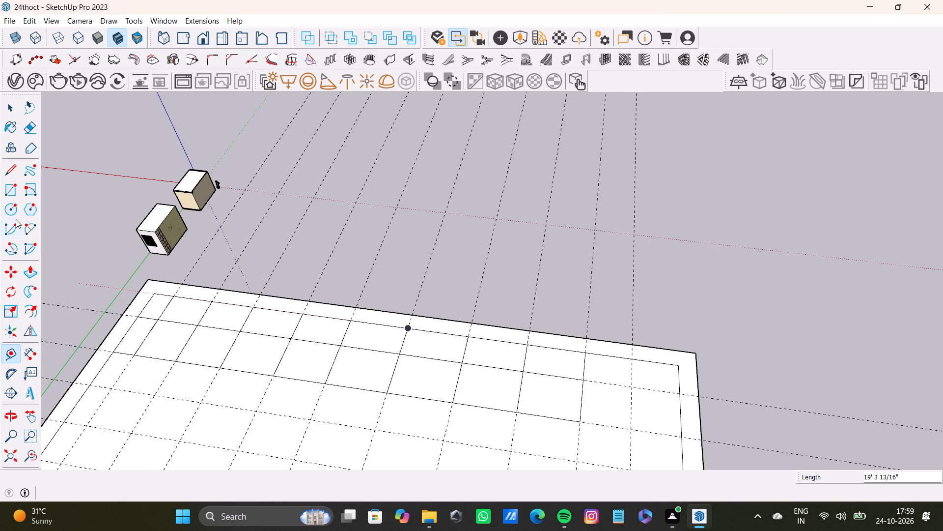
Draw rectangles over the last two edge cells before the far corner, about 19' 4" by 13' 6" and 18' 11" by 13' 6".
click(6, 187)
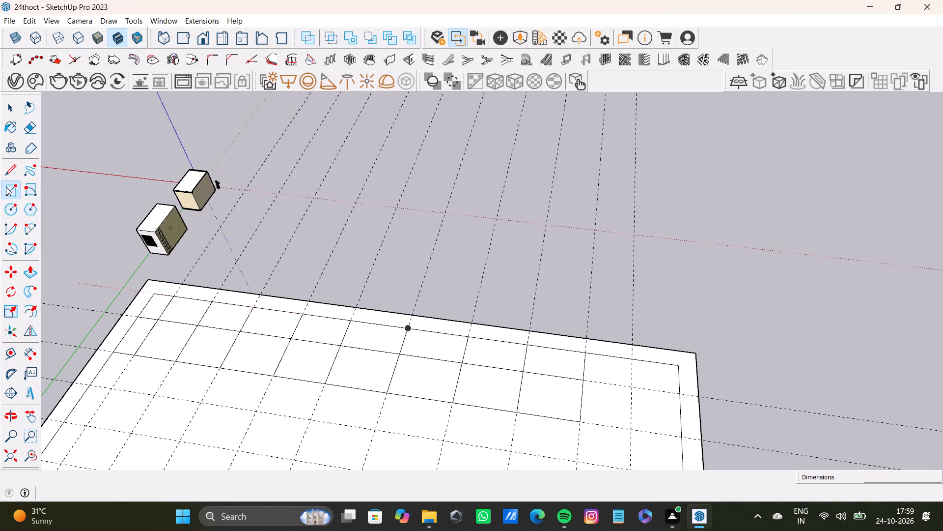
scroll(621, 378, up, 6)
click(563, 338)
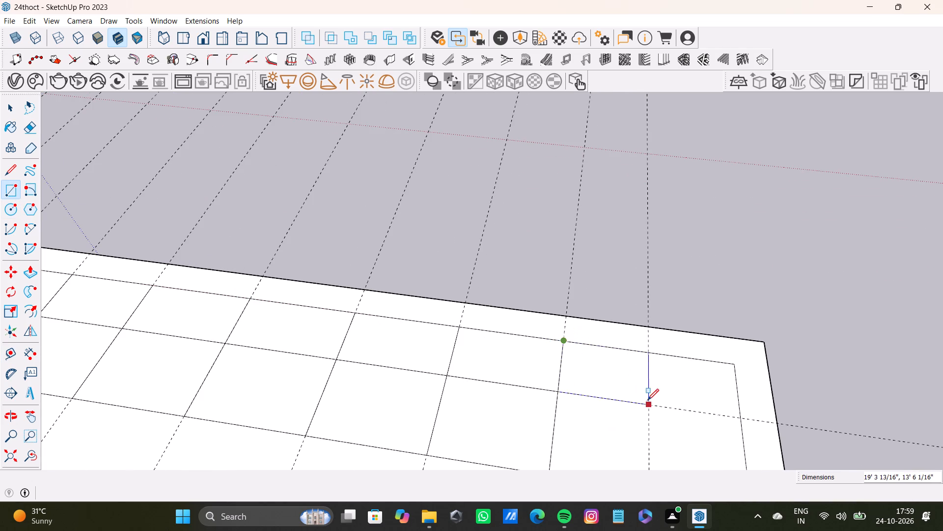
click(647, 402)
click(650, 353)
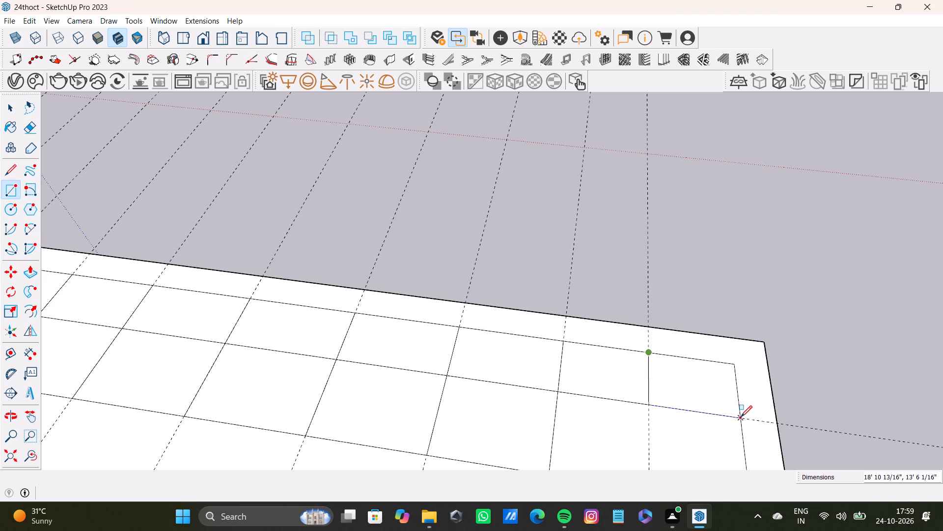
click(741, 417)
Draw rectangles over the two cells inward of those edge cells, completing the second row at the far short edge.
scroll(581, 393, down, 7)
middle_drag(579, 405, 603, 416)
scroll(586, 392, up, 6)
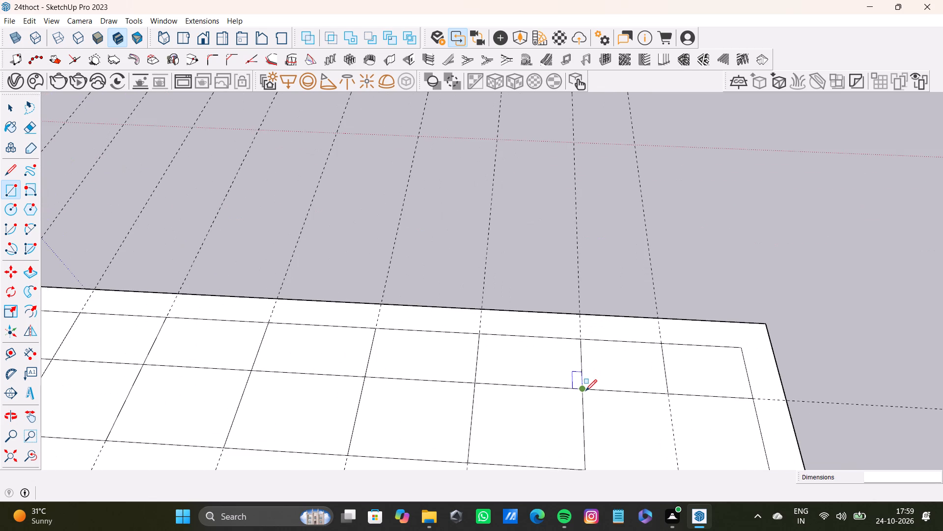
shift+middle_drag(593, 401, 541, 311)
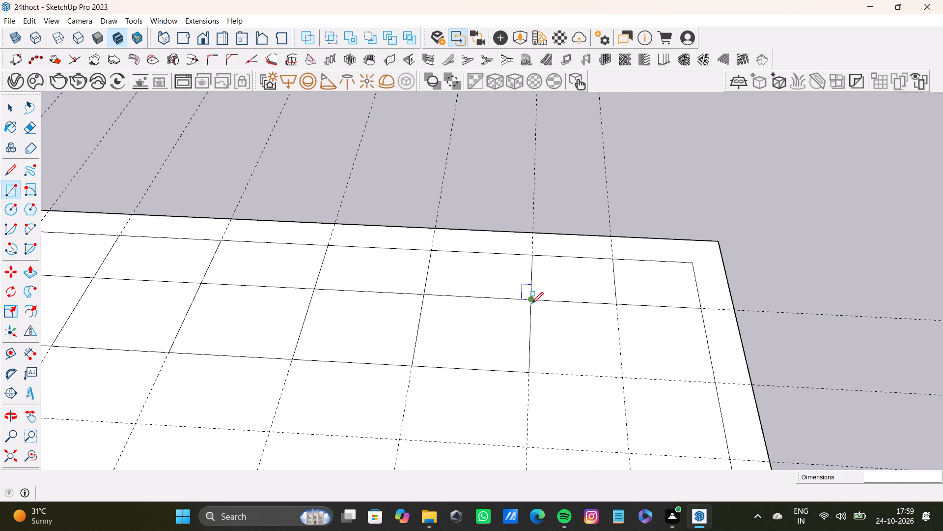
click(532, 301)
click(621, 376)
click(617, 304)
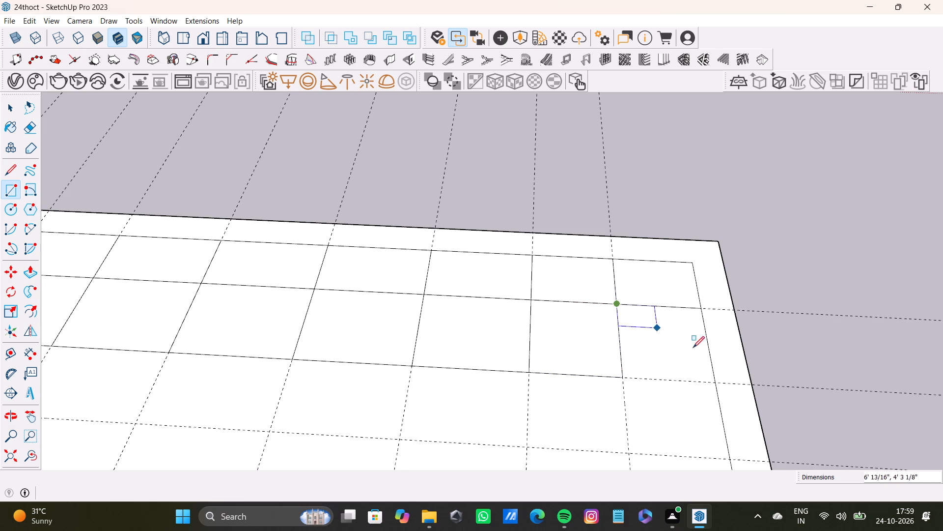
click(713, 384)
Draw the first two third-row rectangles from the short edge nearest the rooms, about 16' 3" by 9' 7" and 18' 7" by 16' 3".
scroll(527, 365, down, 11)
middle_drag(320, 371, 404, 397)
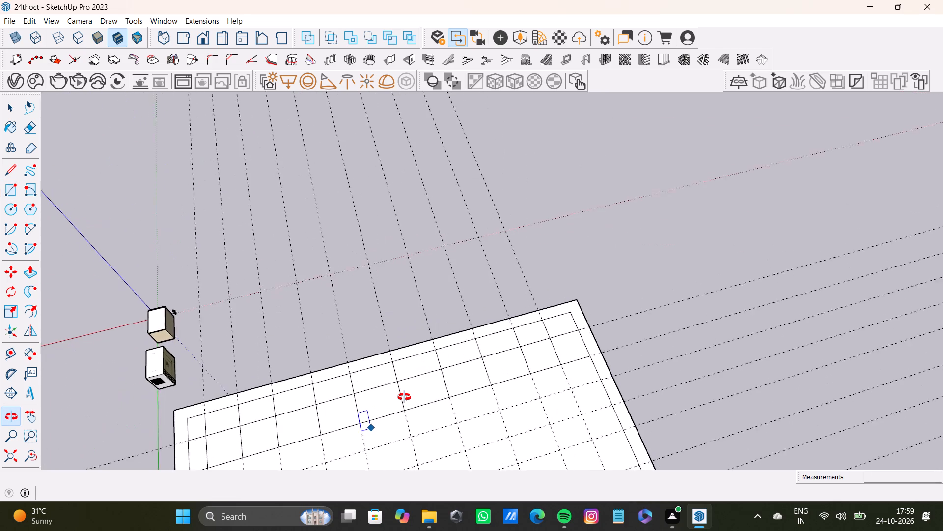
middle_drag(404, 397, 521, 308)
middle_drag(450, 382, 445, 382)
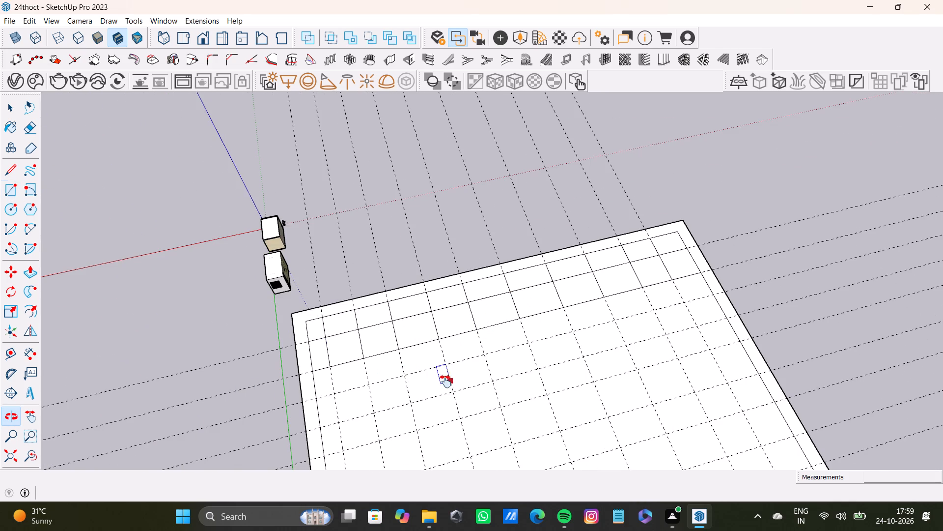
middle_drag(445, 382, 451, 327)
middle_drag(450, 329, 390, 324)
scroll(309, 309, up, 2)
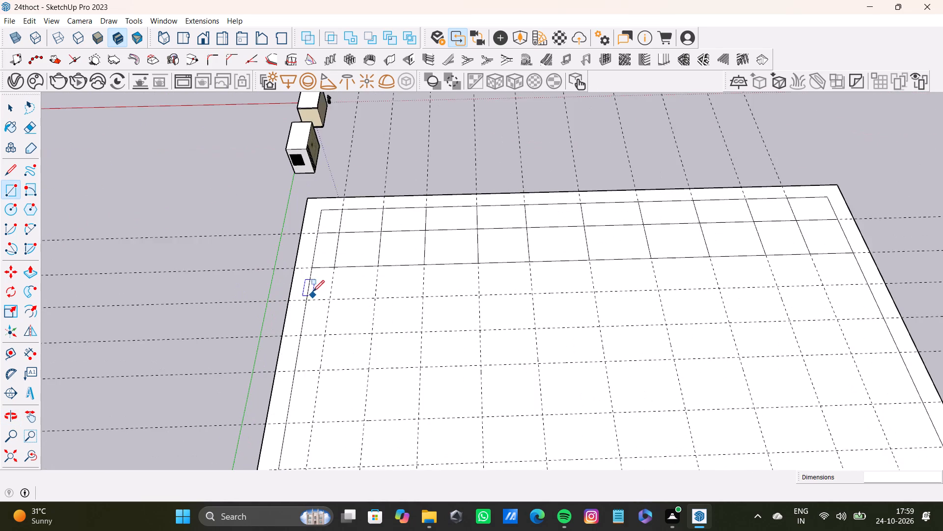
scroll(313, 292, up, 2)
click(315, 265)
click(332, 301)
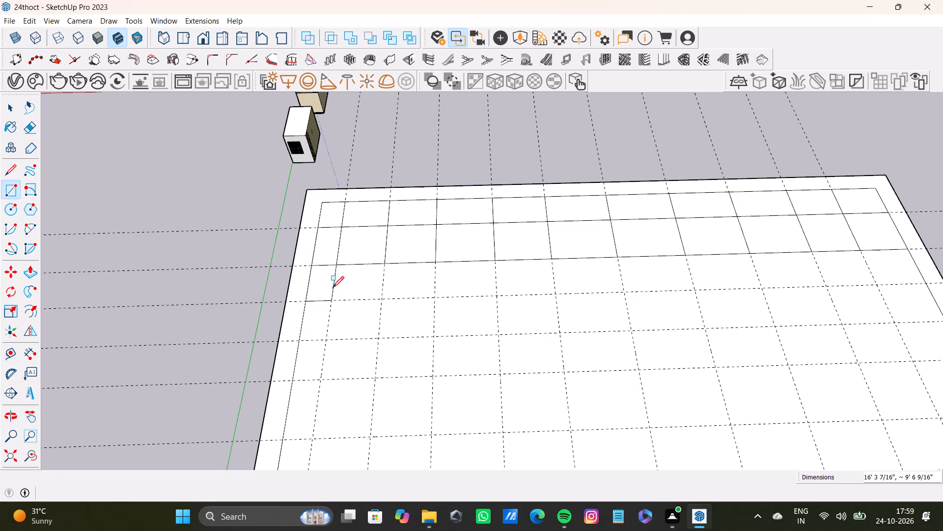
click(333, 265)
click(380, 298)
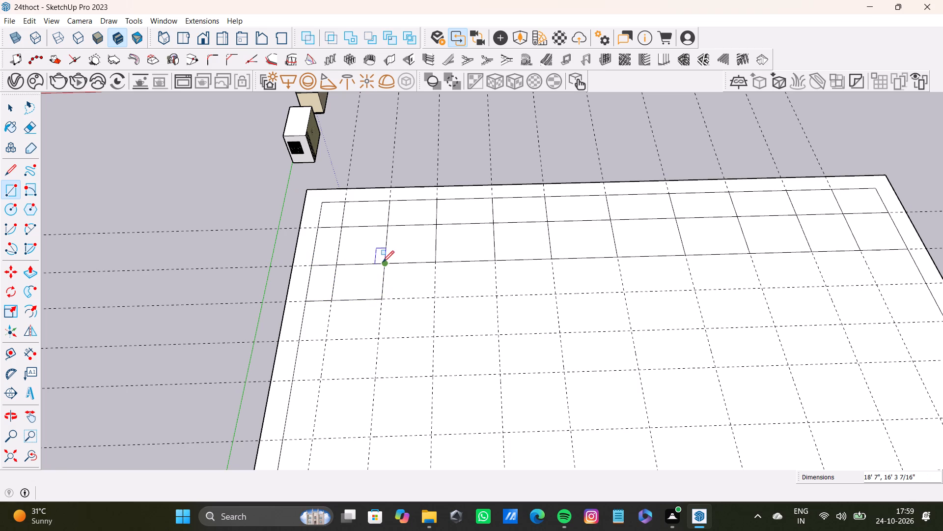
Draw rectangles over the next three third-row cells, the first about 19' 8" by 16' 3" and the third about 22' by 16' 3".
click(383, 263)
click(432, 295)
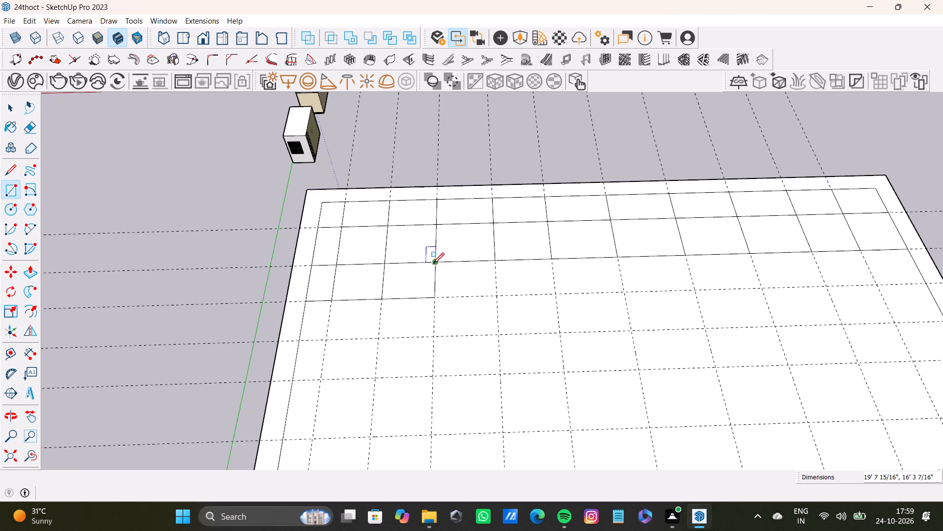
click(433, 264)
click(497, 295)
click(497, 261)
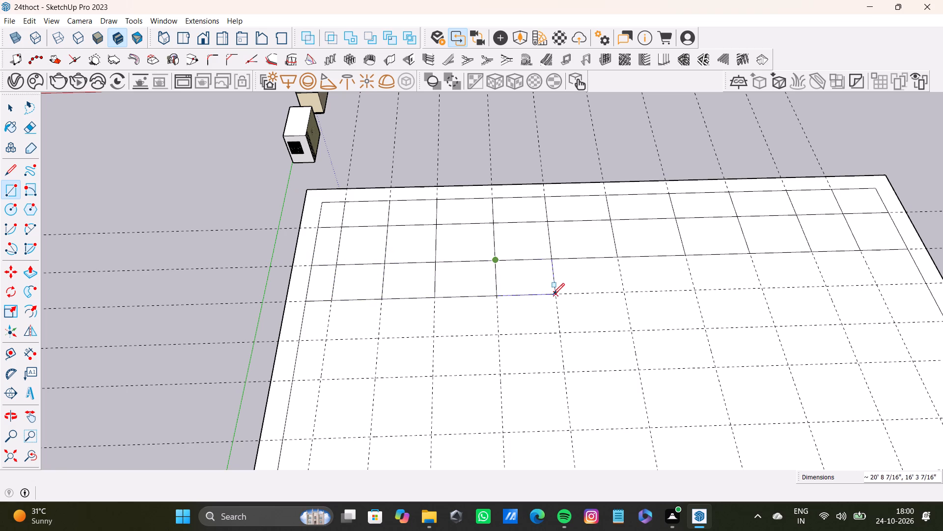
click(553, 293)
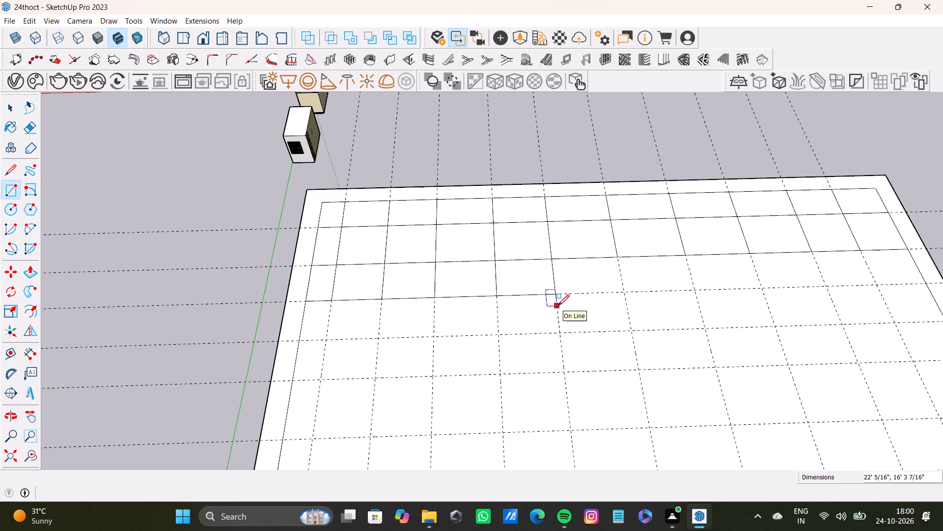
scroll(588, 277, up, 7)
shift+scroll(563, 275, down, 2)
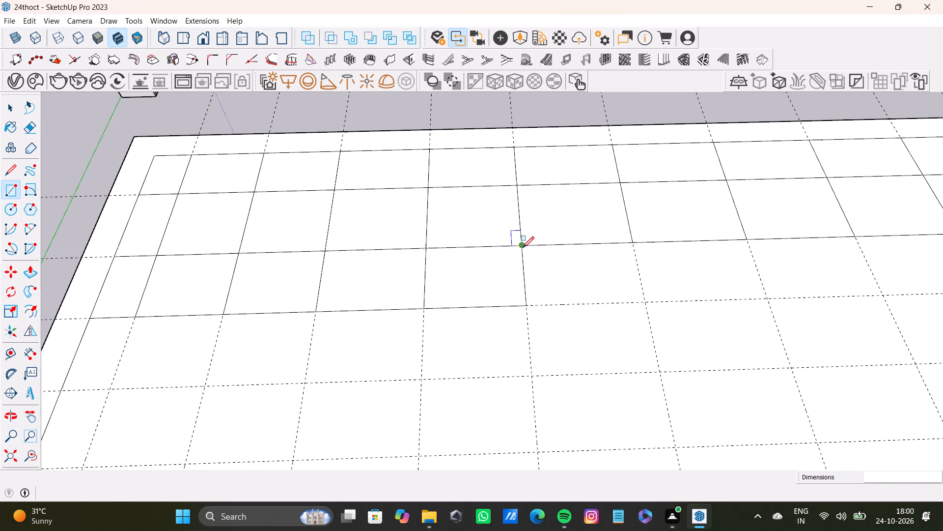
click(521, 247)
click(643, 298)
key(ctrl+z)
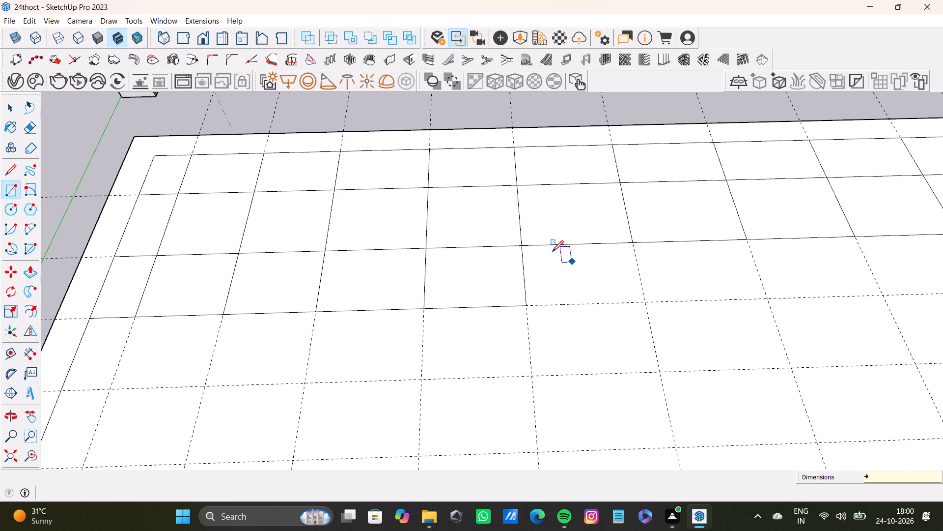
Draw rectangles over the next two third-row cells, about 25' 9" by 16' 3" and 26' 8" by 16' 3".
click(525, 246)
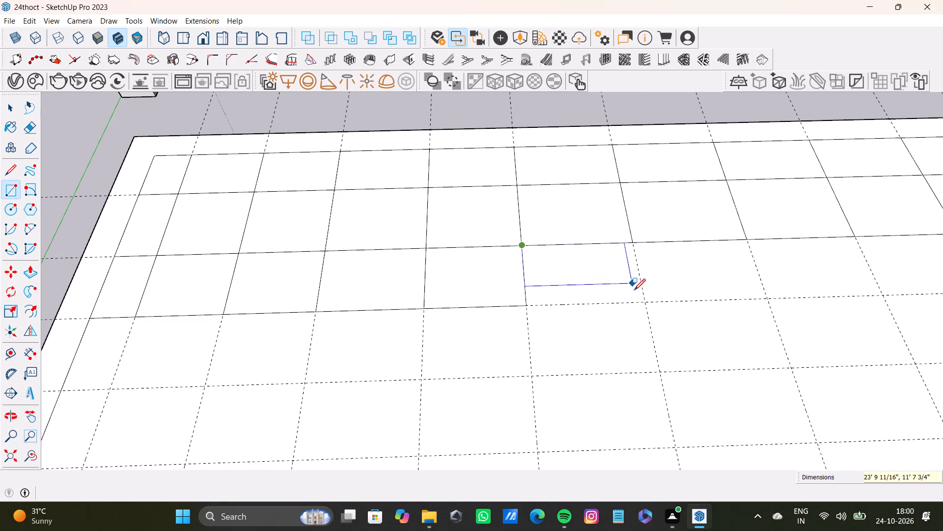
click(644, 304)
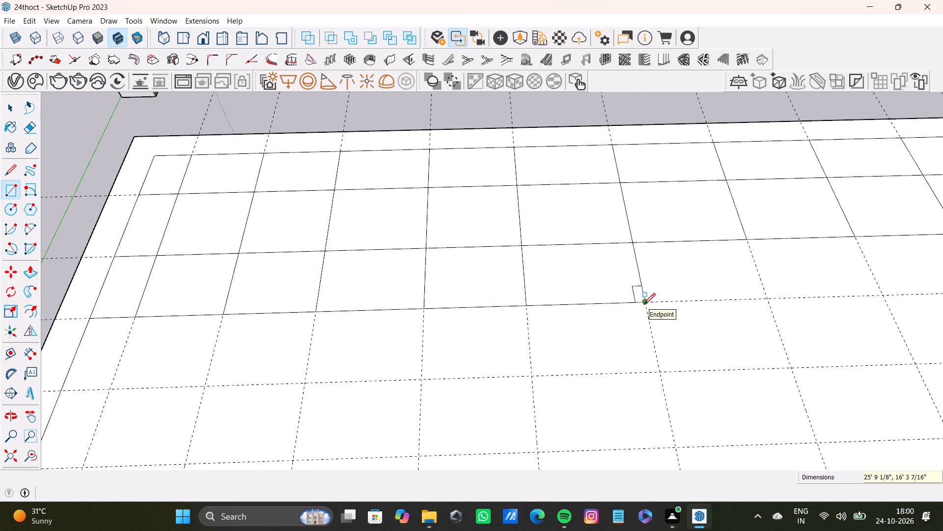
scroll(466, 350, down, 8)
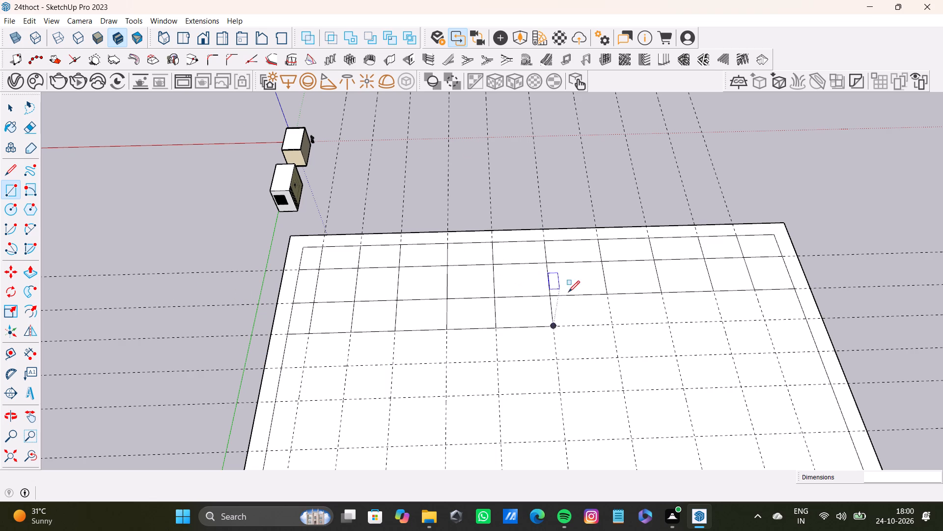
click(550, 297)
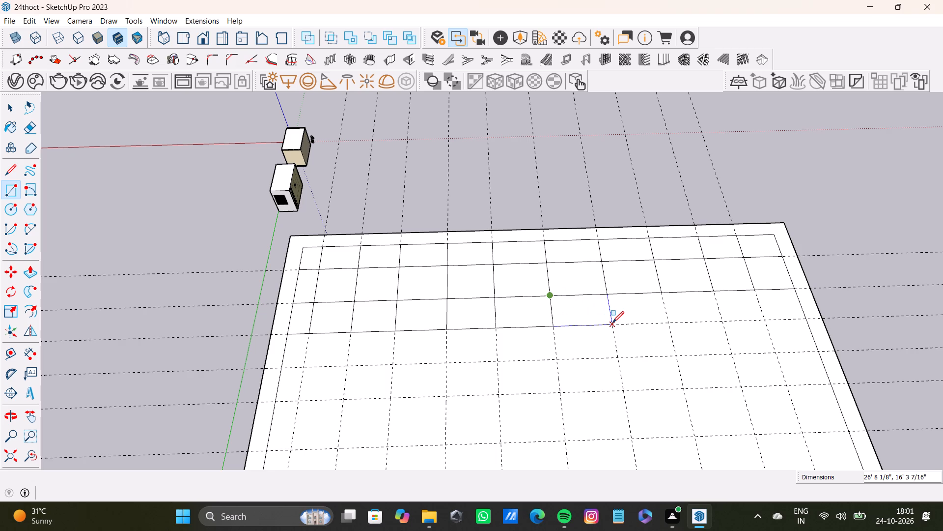
click(612, 323)
Continue the third row toward the far short edge with rectangles over its next two cells.
scroll(611, 305, up, 6)
click(605, 285)
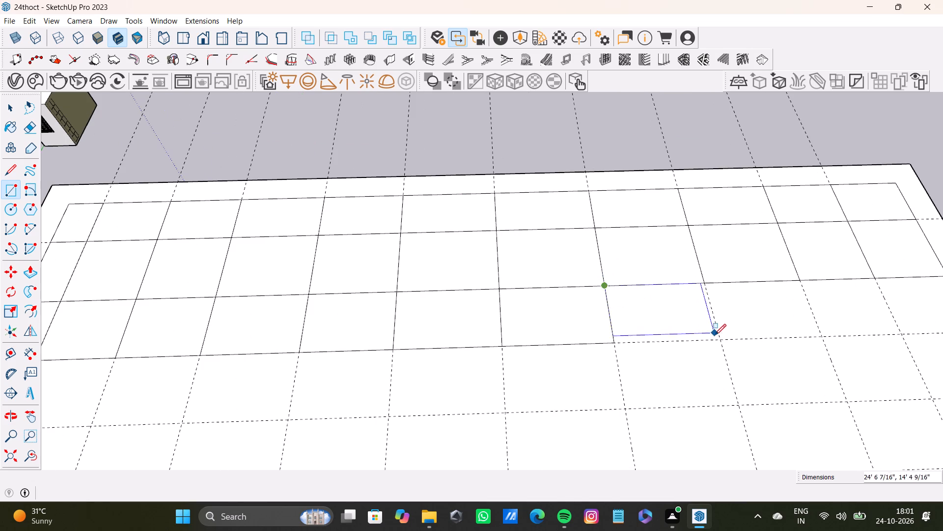
click(720, 339)
scroll(687, 330, down, 3)
shift+middle_drag(685, 324, 478, 291)
scroll(523, 279, up, 6)
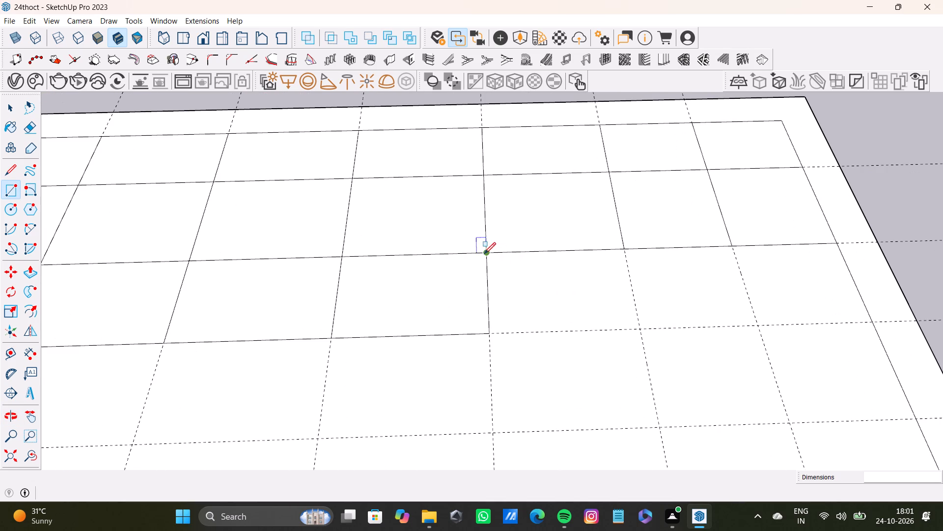
click(484, 254)
click(640, 328)
Draw rectangles over the last two third-row cells, completing the row at the far short edge's inner border.
click(626, 250)
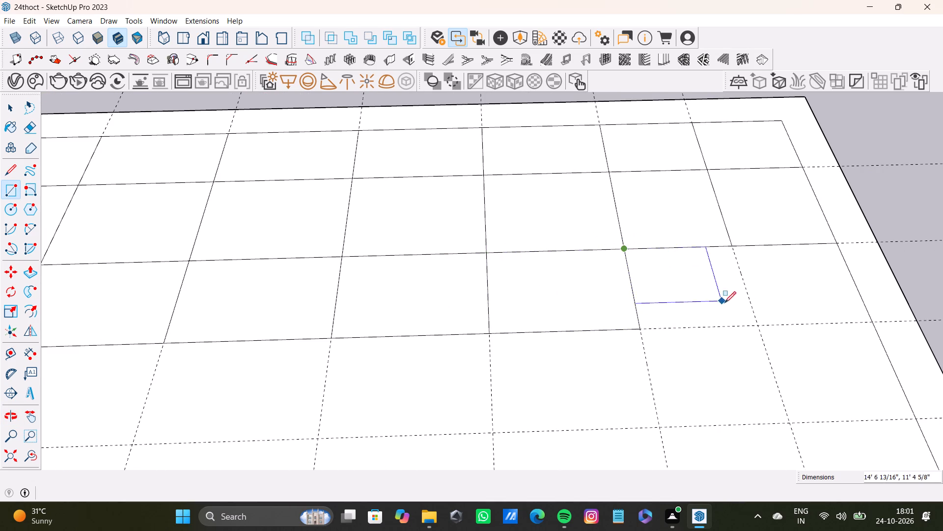
click(759, 323)
scroll(396, 180, down, 4)
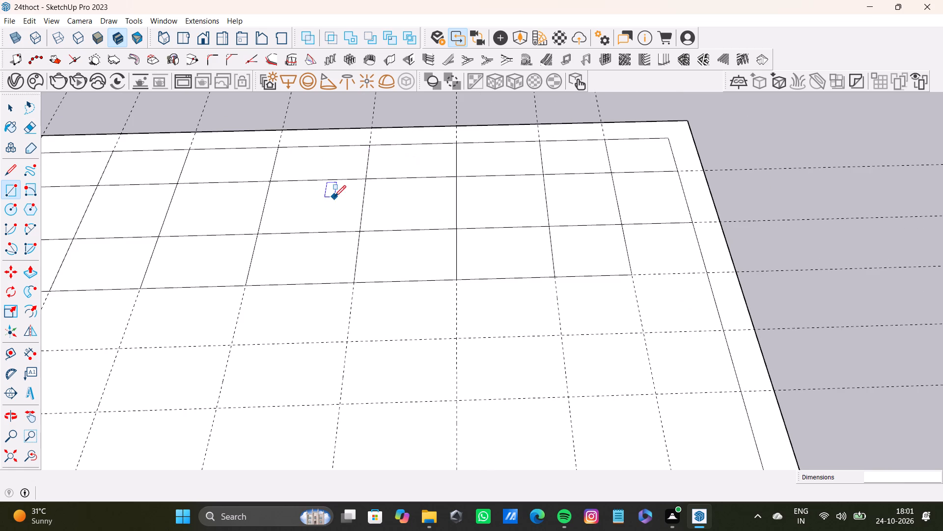
middle_click(292, 202)
scroll(597, 279, up, 6)
click(641, 193)
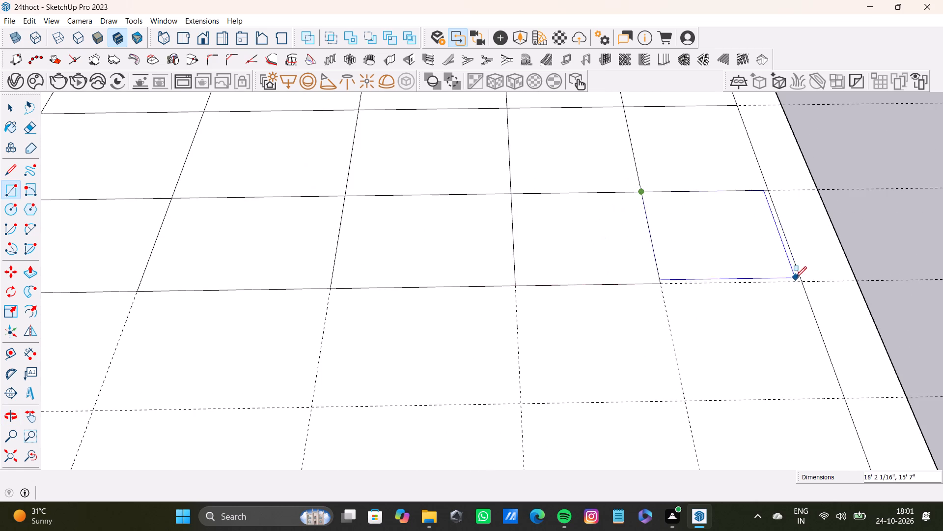
click(799, 281)
Draw the first two fourth-row rectangles from the short edge nearest the rooms, about 16' 7" by 9' 7" and 18' 7" by 16' 7".
scroll(492, 220, down, 9)
shift+middle_drag(378, 232, 555, 227)
scroll(181, 250, down, 4)
shift+middle_drag(181, 250, 194, 247)
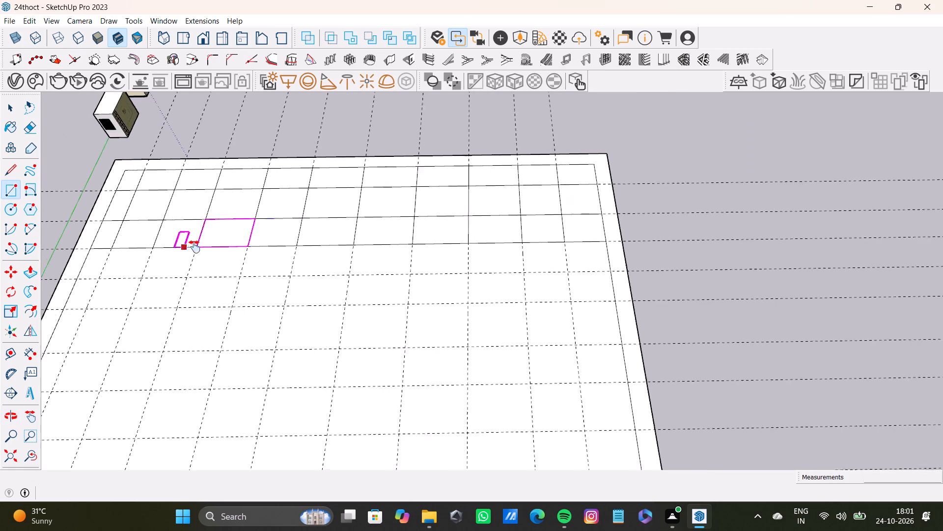
shift+middle_drag(194, 247, 294, 232)
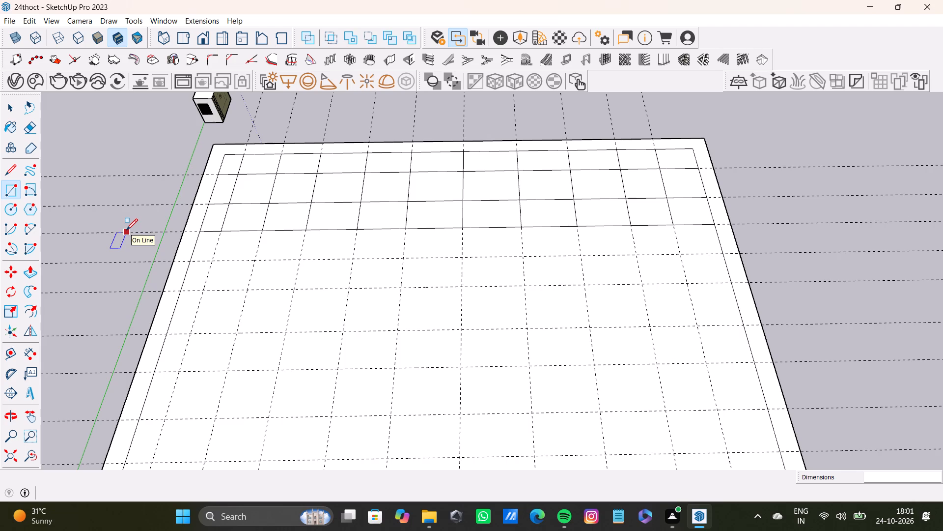
scroll(190, 242, up, 6)
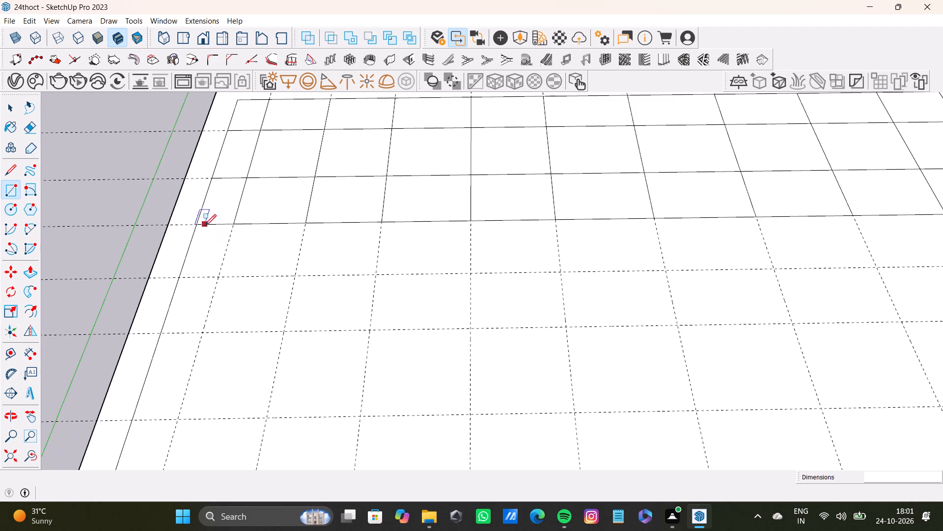
click(198, 226)
click(218, 276)
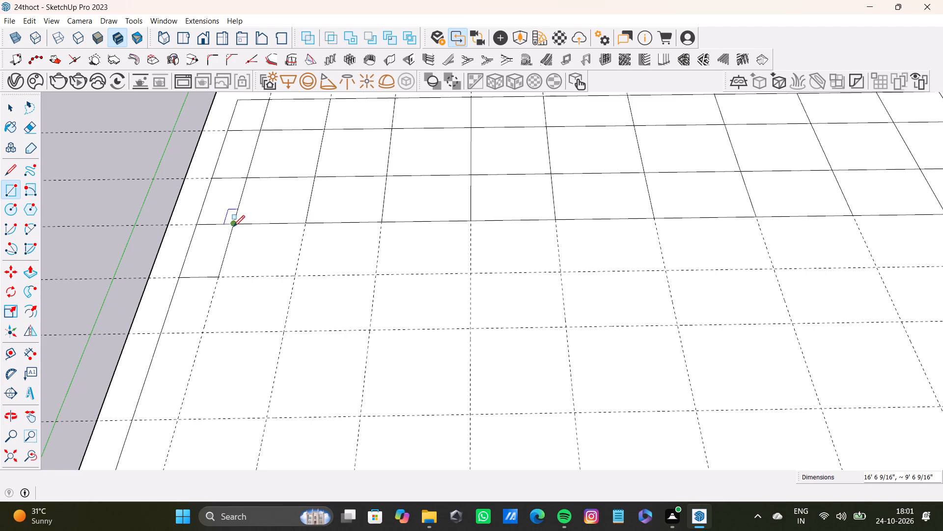
click(233, 227)
click(295, 275)
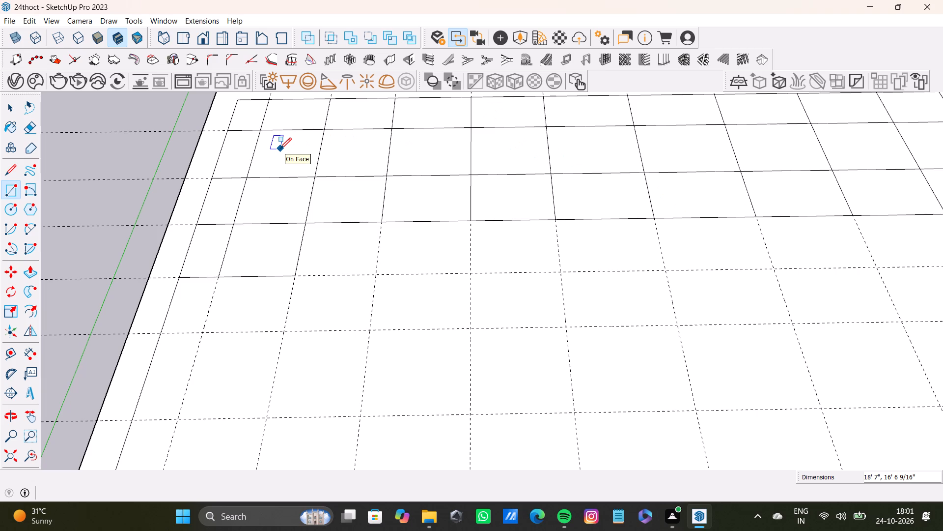
Draw rectangles over the next three fourth-row cells, about 19' 8", 23' 2" and 22' wide, each about 16' 7" deep.
click(307, 221)
click(377, 274)
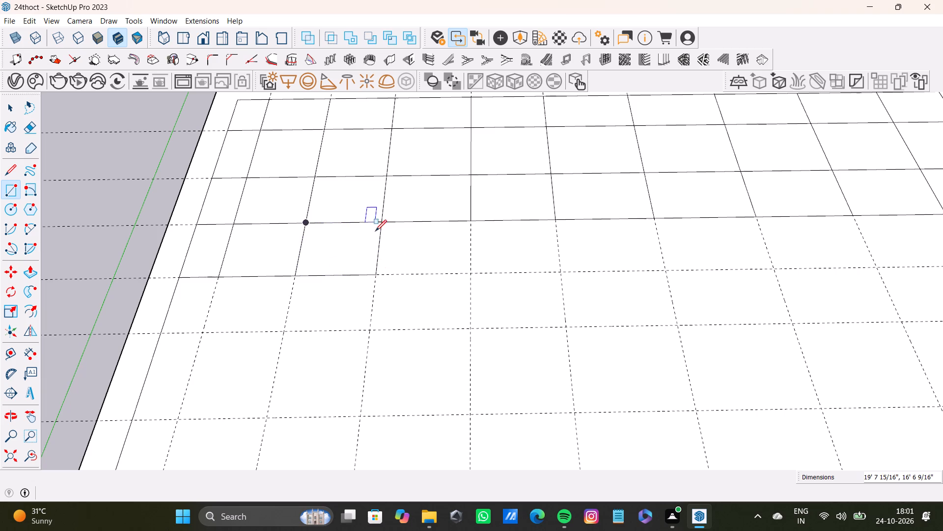
click(383, 223)
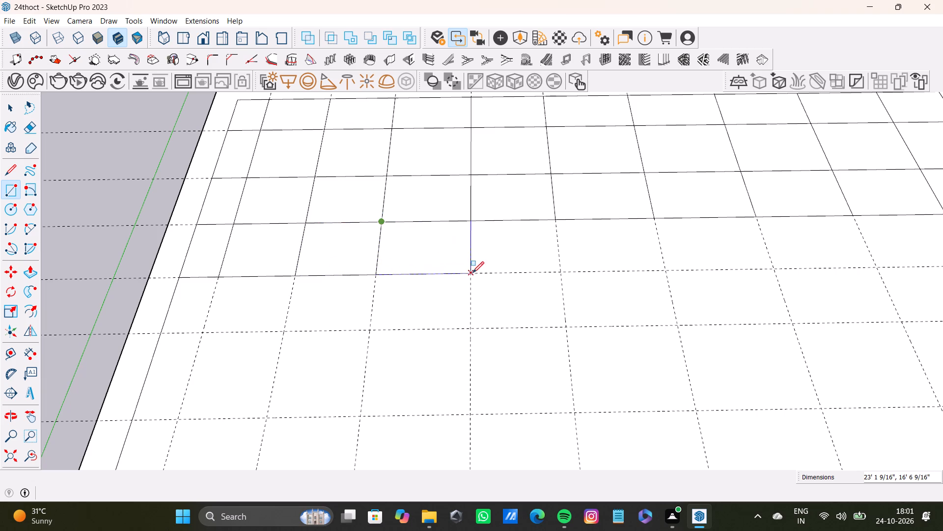
click(472, 273)
click(470, 223)
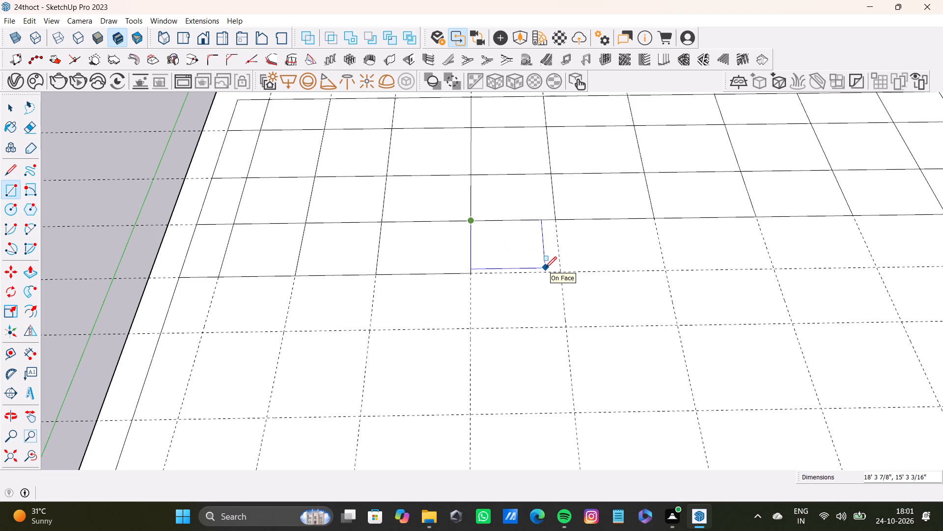
click(560, 272)
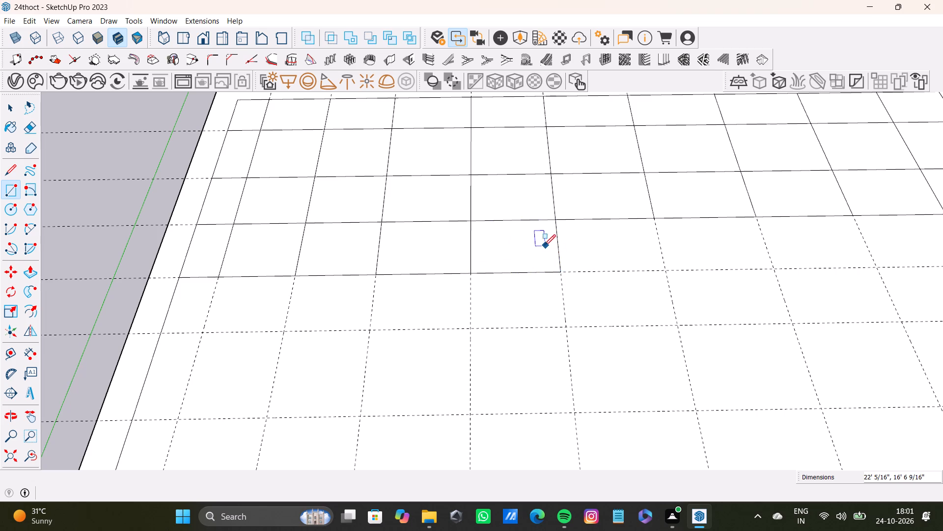
Draw rectangles over the next two fourth-row cells, the second about 26' 8" by 16' 7".
scroll(541, 246, down, 7)
shift+middle_drag(501, 240, 409, 217)
scroll(454, 217, up, 7)
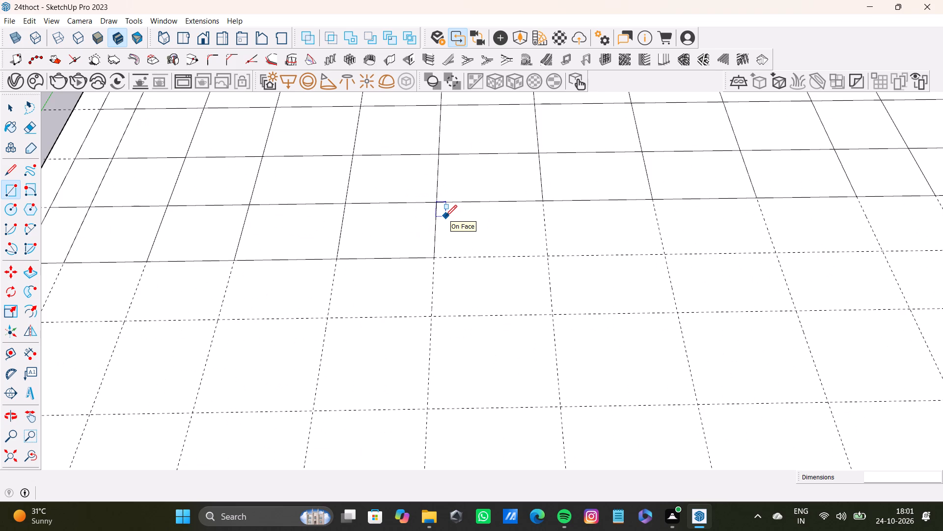
click(436, 200)
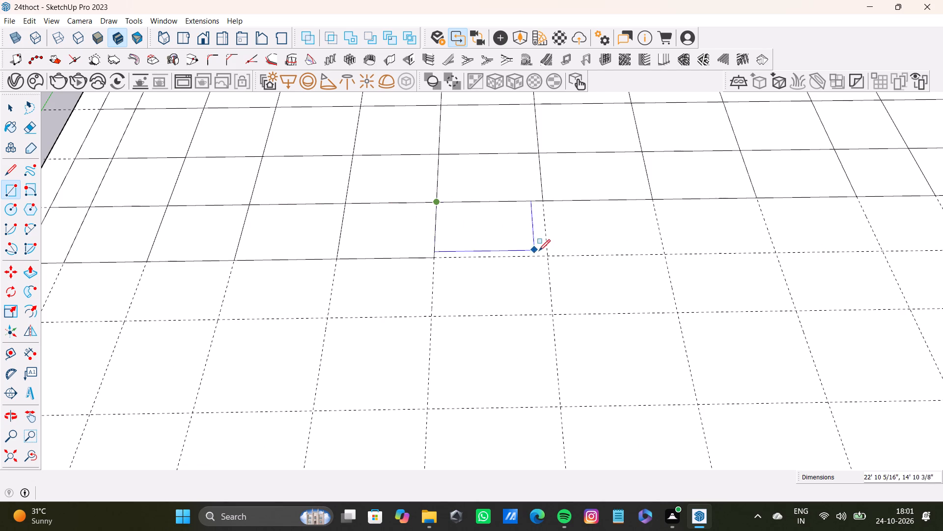
click(545, 257)
click(545, 202)
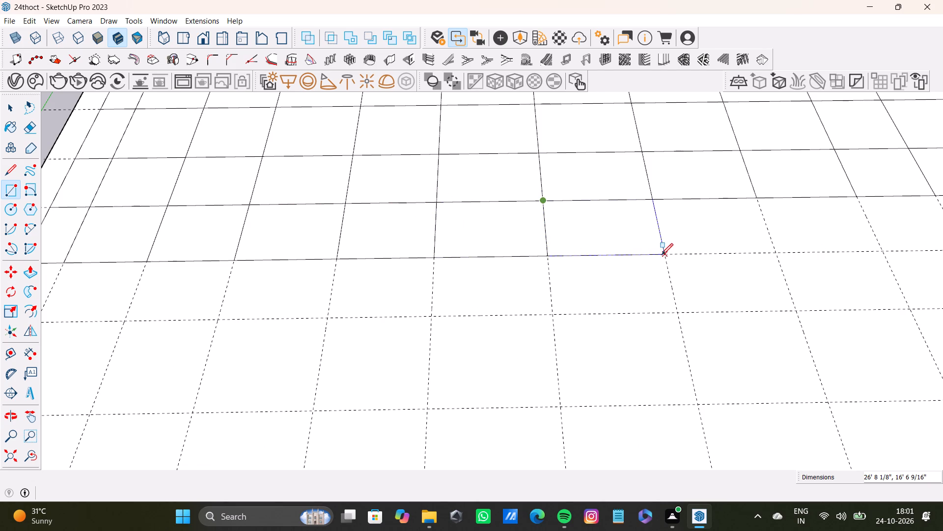
click(662, 256)
Draw rectangles over the next two fourth-row cells, about 25' 5" by 16' 7" and 24' 6" by 16' 7".
scroll(661, 256, down, 7)
shift+middle_drag(661, 256, 382, 204)
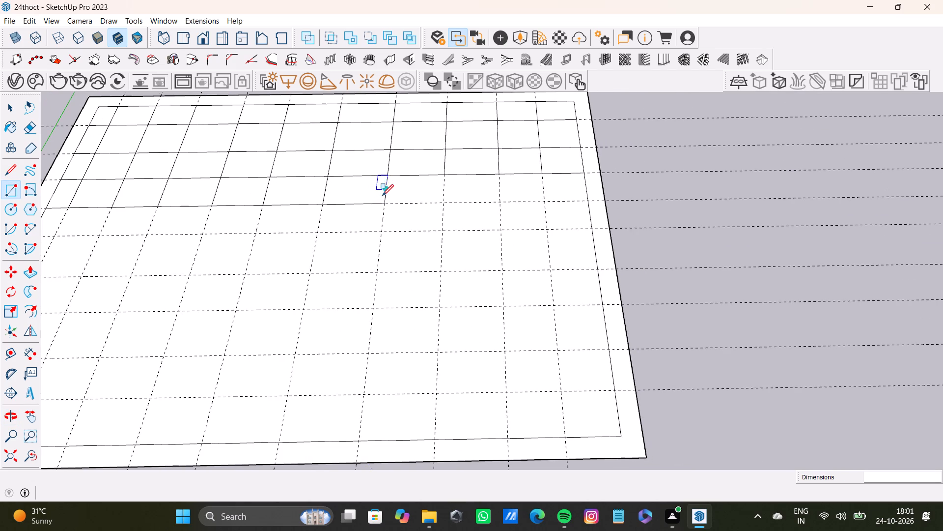
scroll(377, 201, up, 5)
click(393, 162)
click(483, 209)
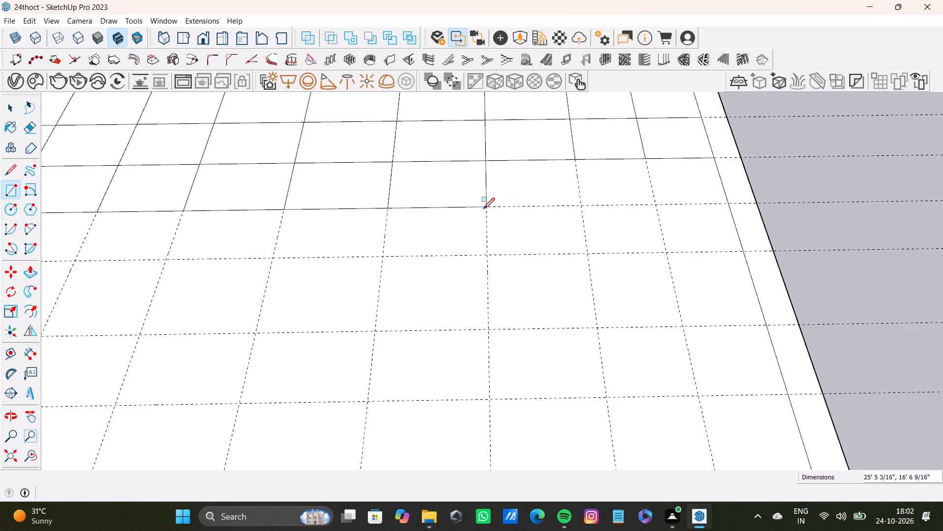
click(487, 162)
click(576, 204)
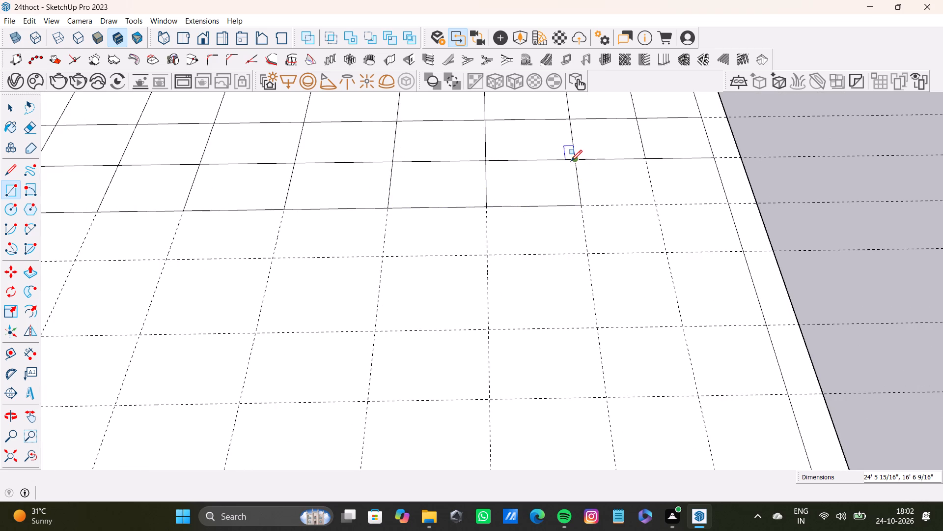
Complete the fourth row with rectangles over its last two cells, the first about 19' 4" by 16' 7".
click(572, 161)
click(654, 202)
click(648, 156)
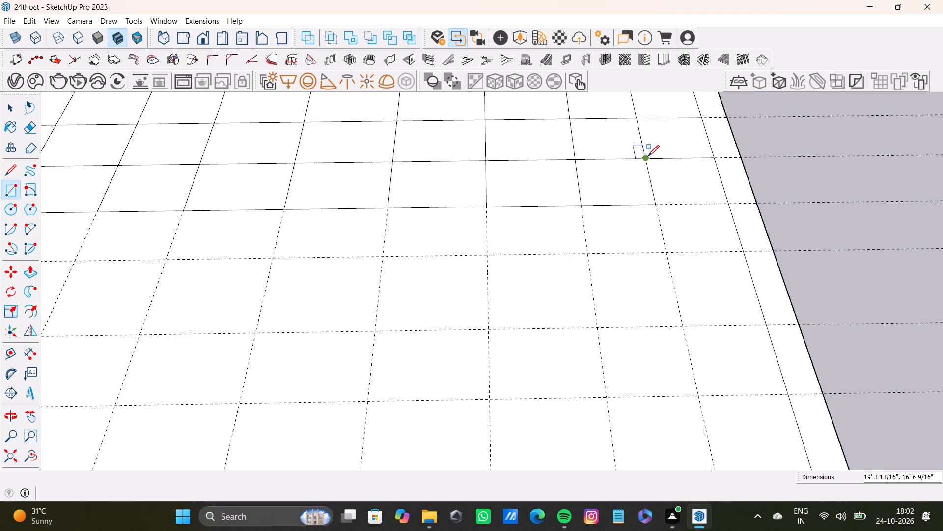
click(725, 203)
Draw rectangles over the first three fifth-row cells, the first about 9' 7" wide, each about 15' 5" deep.
scroll(480, 220, down, 13)
scroll(205, 234, up, 3)
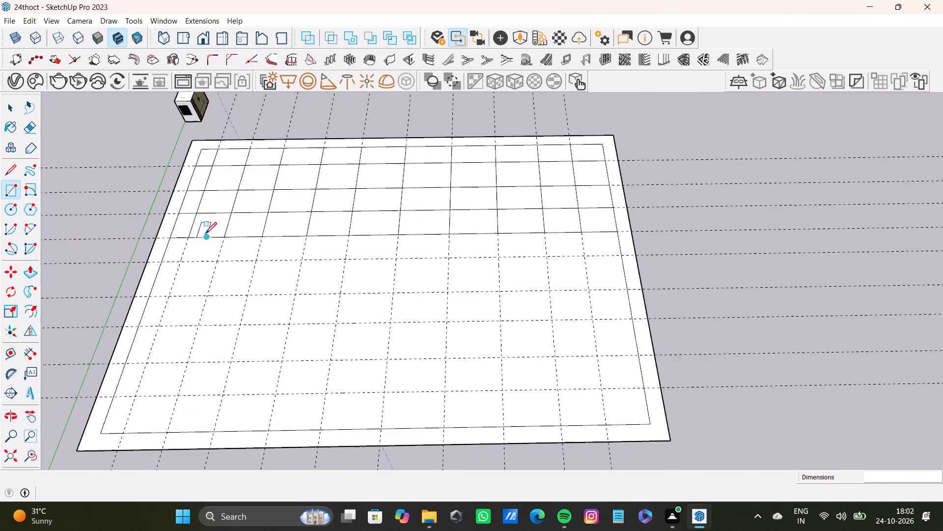
scroll(205, 234, up, 13)
click(122, 230)
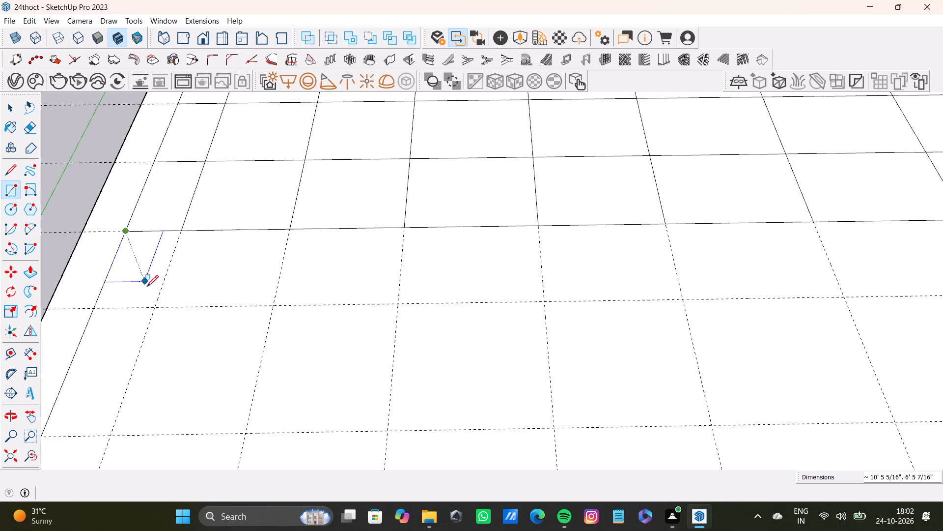
click(151, 308)
click(182, 234)
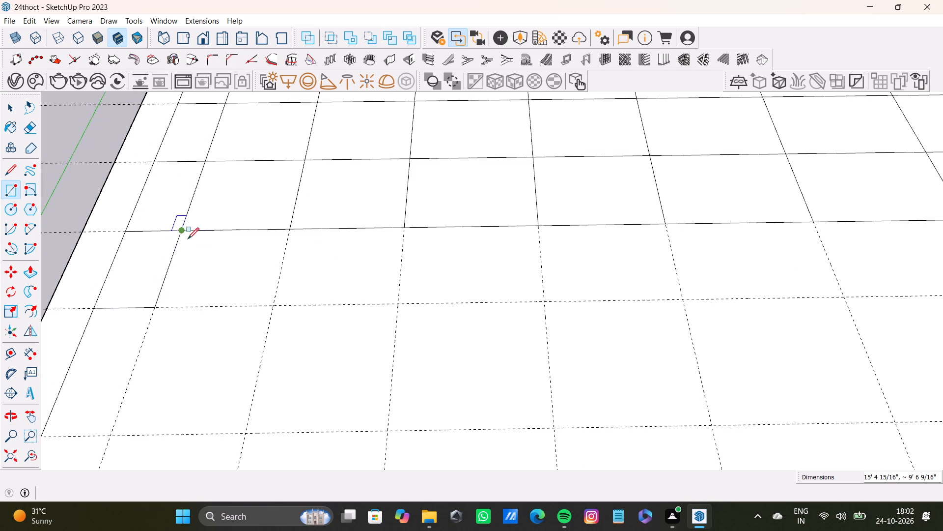
click(273, 309)
click(288, 232)
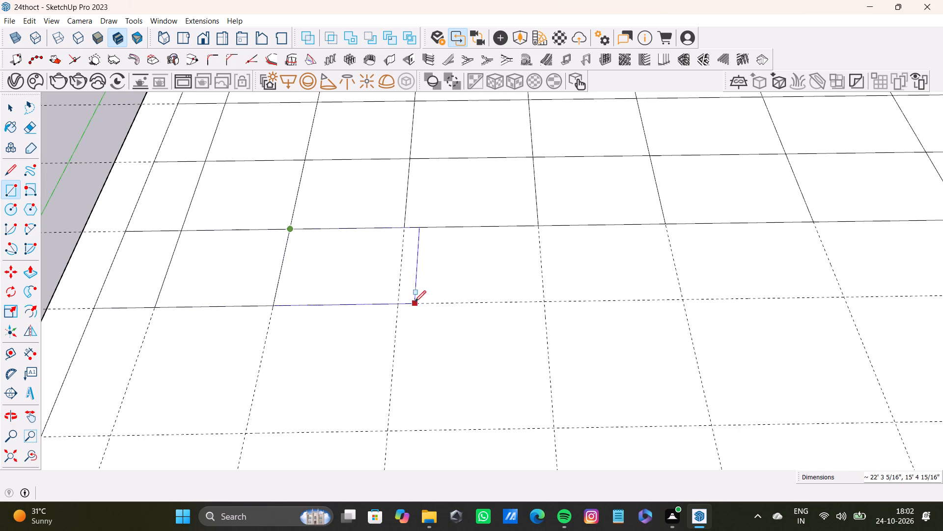
click(397, 301)
Draw rectangles over the next three fifth-row cells, the third about 25' 9" by 15' 5".
click(404, 224)
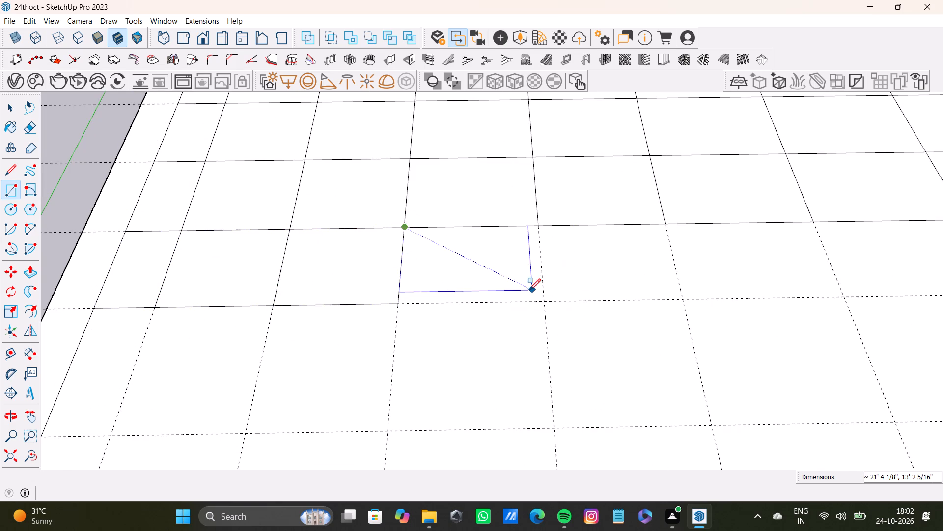
click(544, 301)
click(536, 227)
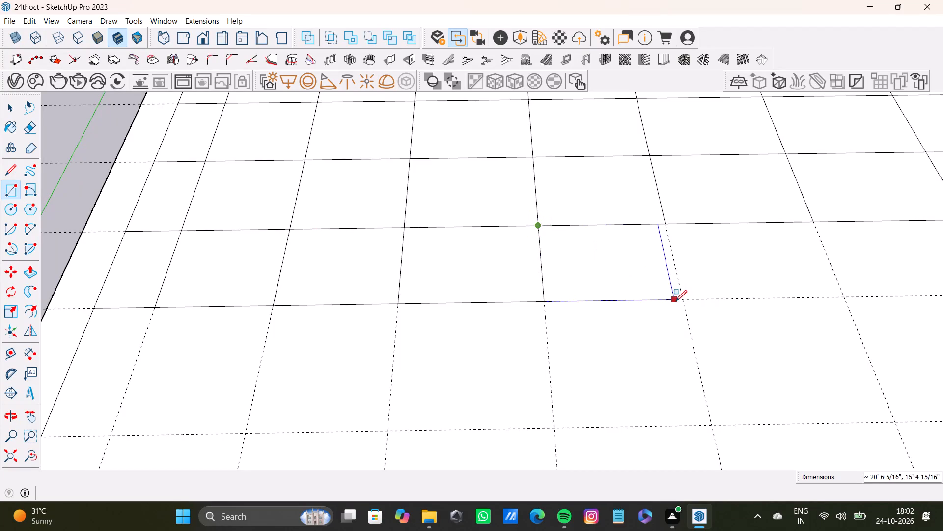
click(682, 301)
click(671, 227)
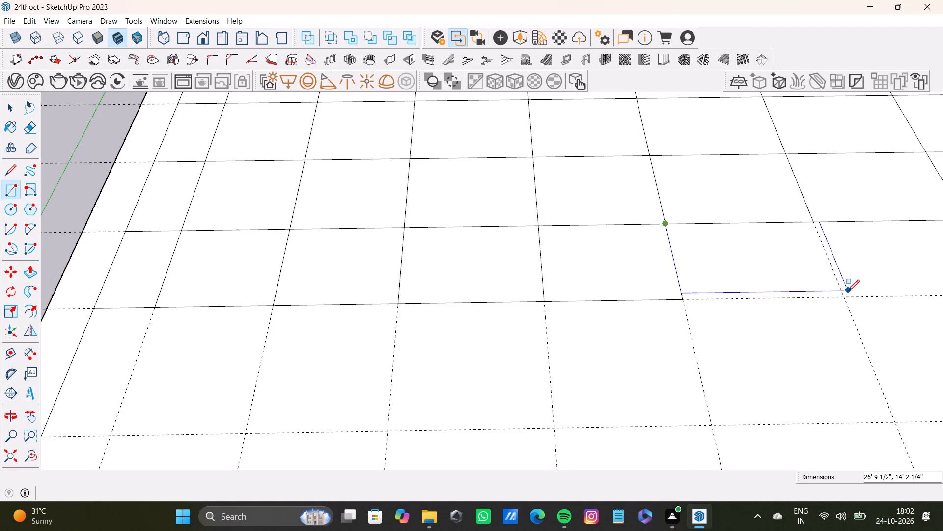
click(844, 295)
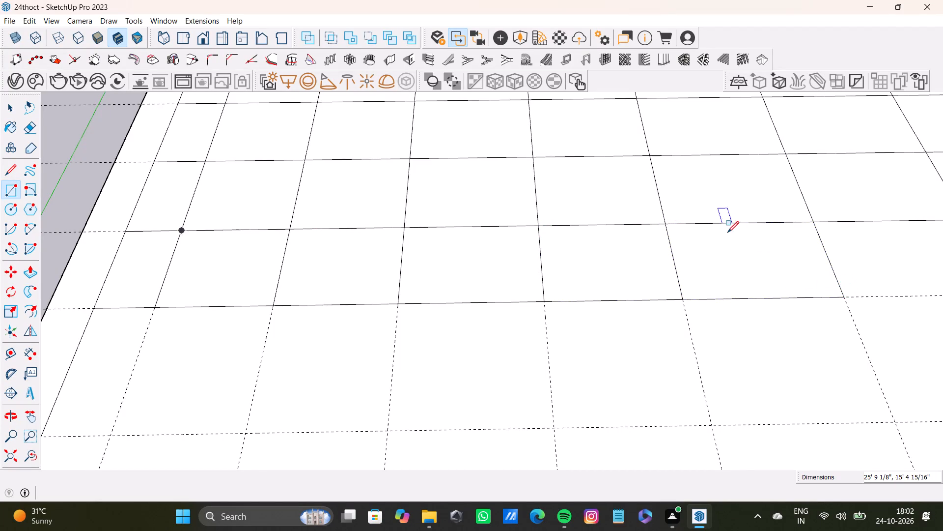
Draw rectangles over the next three fifth-row cells, the first two about 26' 8" and 25' 5" wide, each about 15' 5" deep.
scroll(748, 236, down, 7)
shift+middle_drag(705, 249, 428, 232)
scroll(565, 278, up, 6)
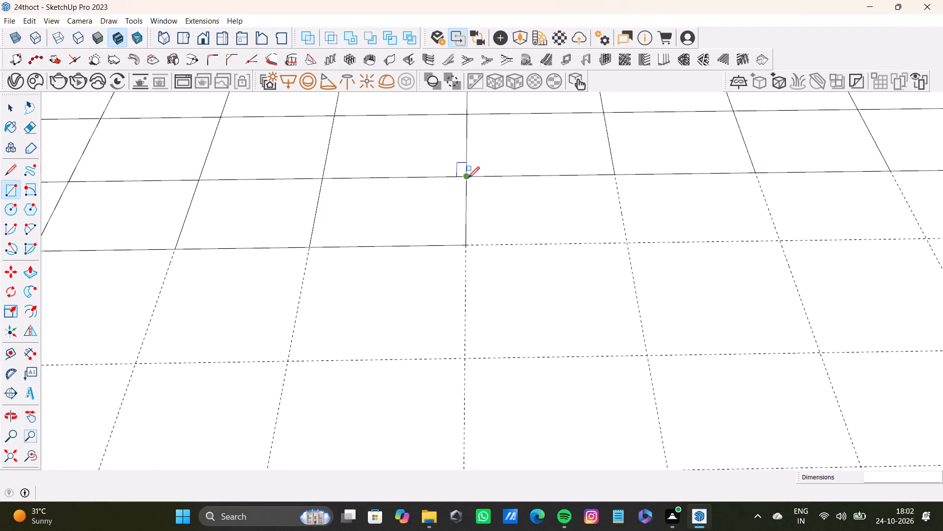
click(466, 177)
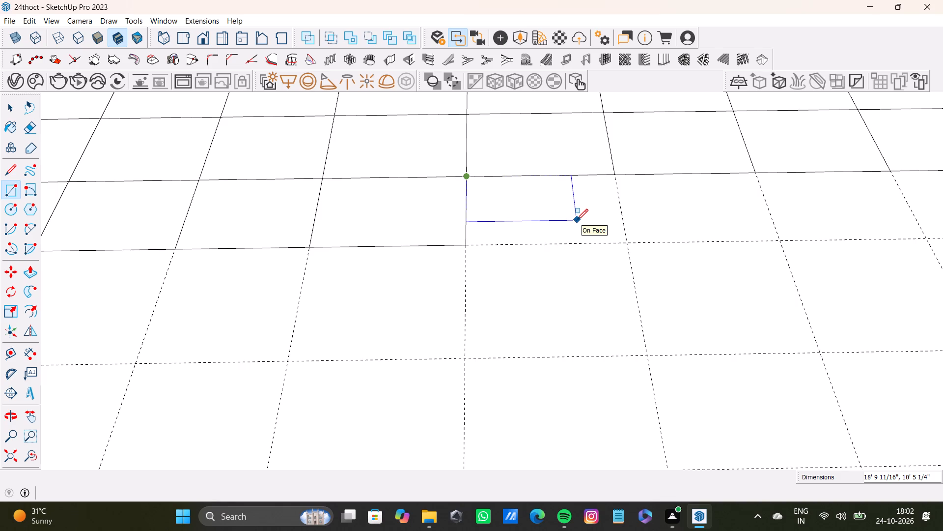
click(625, 241)
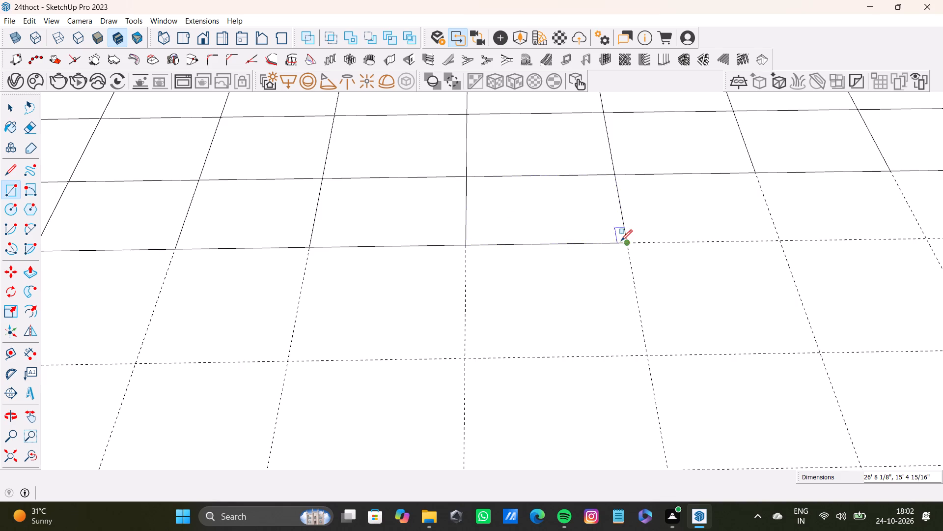
scroll(614, 240, down, 5)
shift+middle_drag(610, 239, 380, 230)
scroll(381, 210, up, 4)
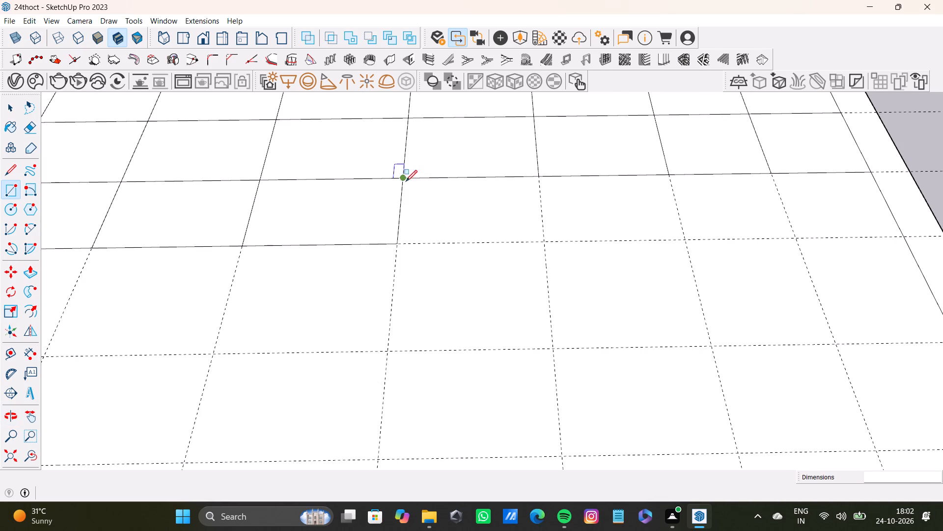
click(401, 180)
click(542, 243)
click(537, 178)
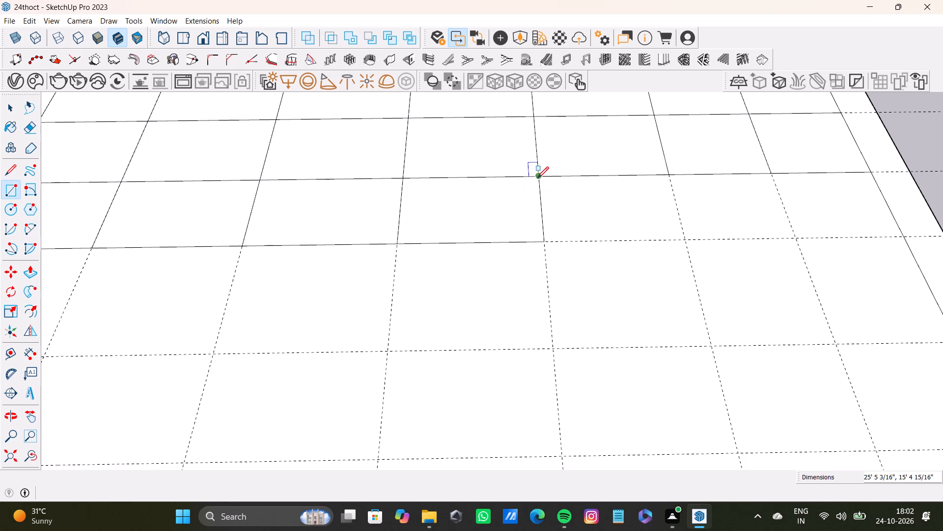
click(684, 240)
Complete the fifth row with rectangles over its last two cells.
scroll(659, 236, down, 4)
shift+middle_drag(656, 238, 617, 242)
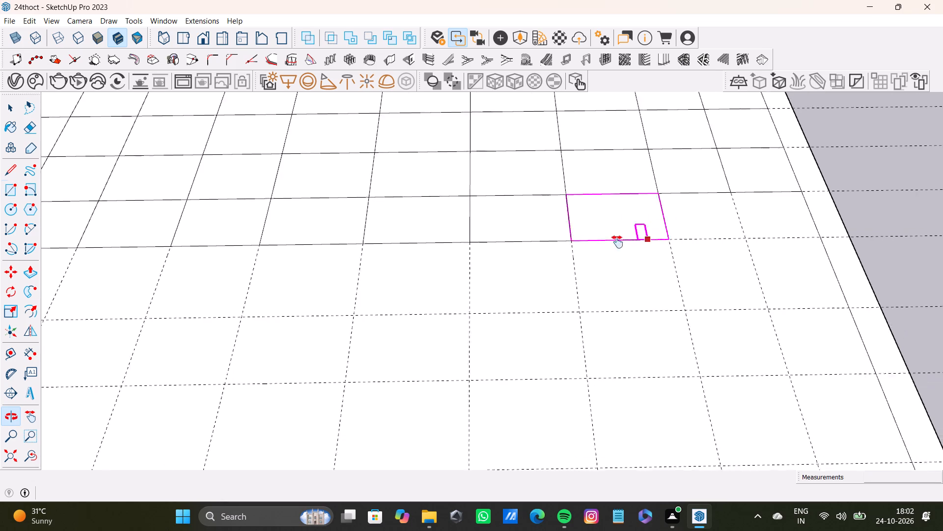
shift+middle_drag(617, 242, 453, 249)
scroll(464, 203, up, 3)
click(484, 200)
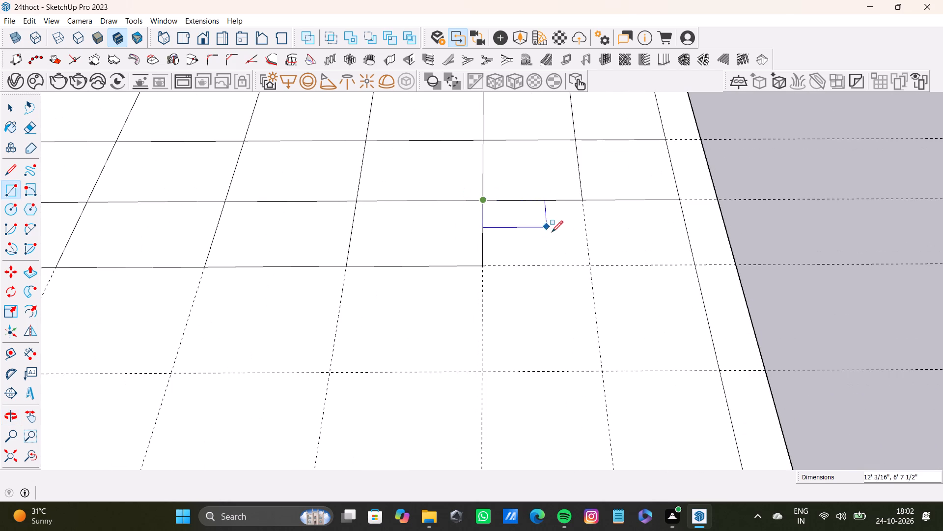
click(590, 264)
click(582, 201)
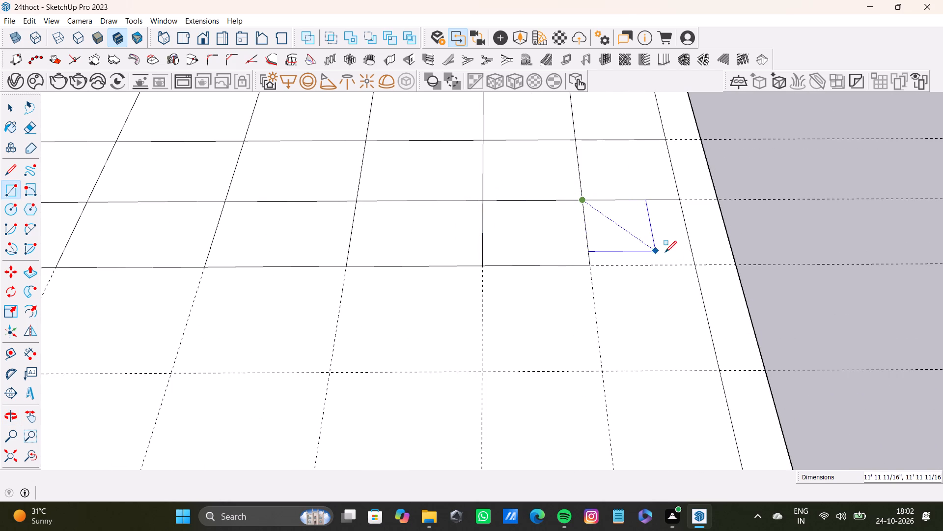
click(693, 263)
Draw rectangles over the first three sixth-row cells, the last two about 18' 7" and 19' 8" wide, each about 20' 8" deep.
scroll(616, 266, down, 7)
shift+middle_drag(522, 269, 639, 234)
scroll(440, 262, down, 2)
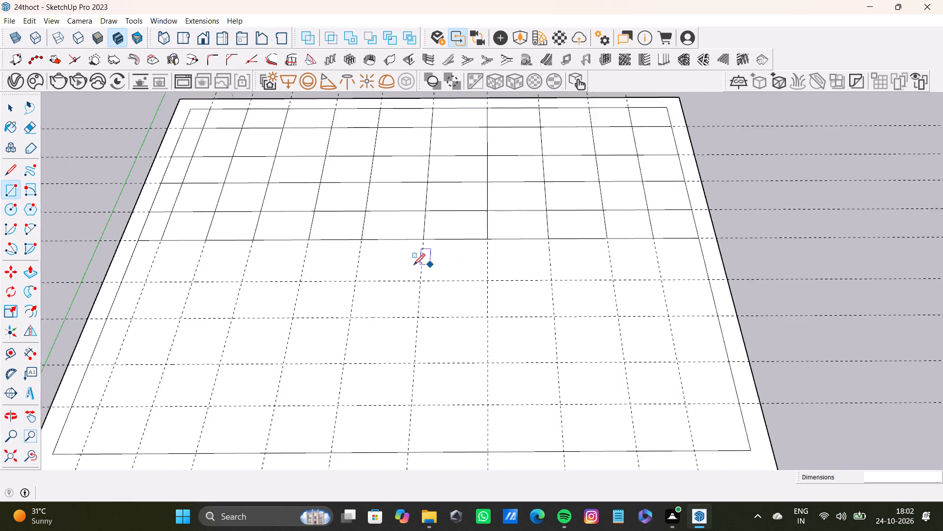
scroll(414, 265, down, 5)
shift+middle_drag(413, 265, 448, 269)
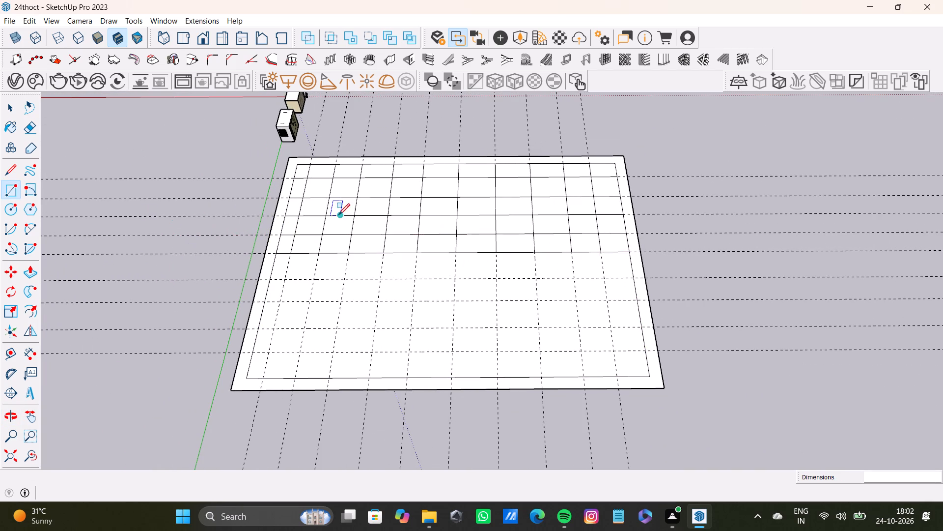
scroll(329, 221, up, 9)
click(234, 272)
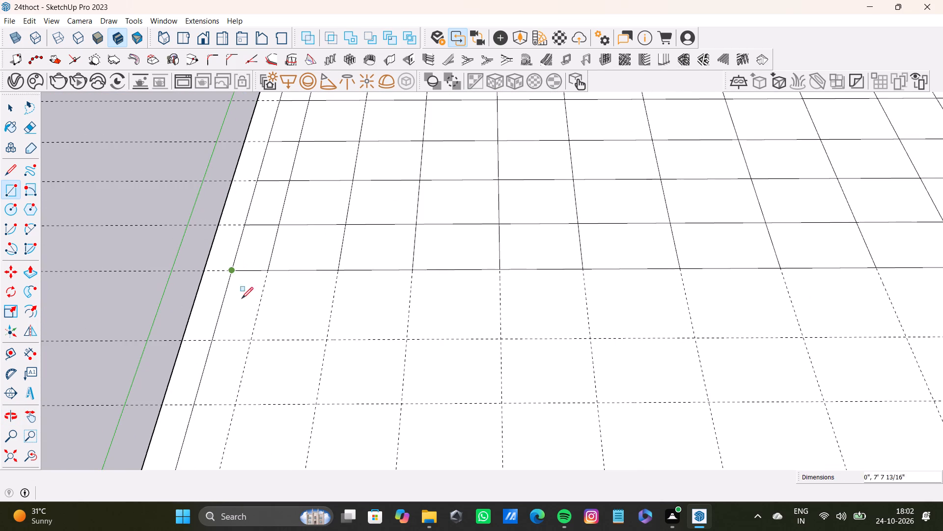
click(252, 339)
click(264, 273)
click(328, 341)
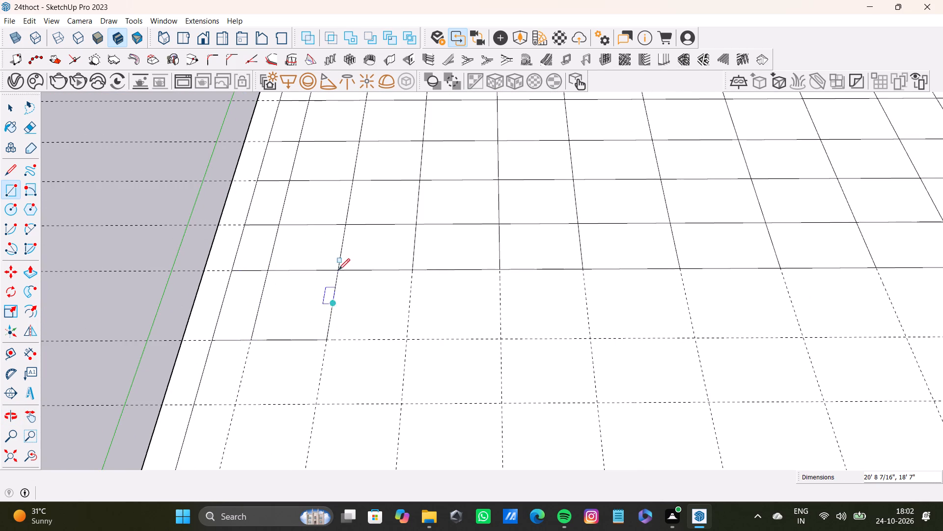
click(337, 273)
click(406, 340)
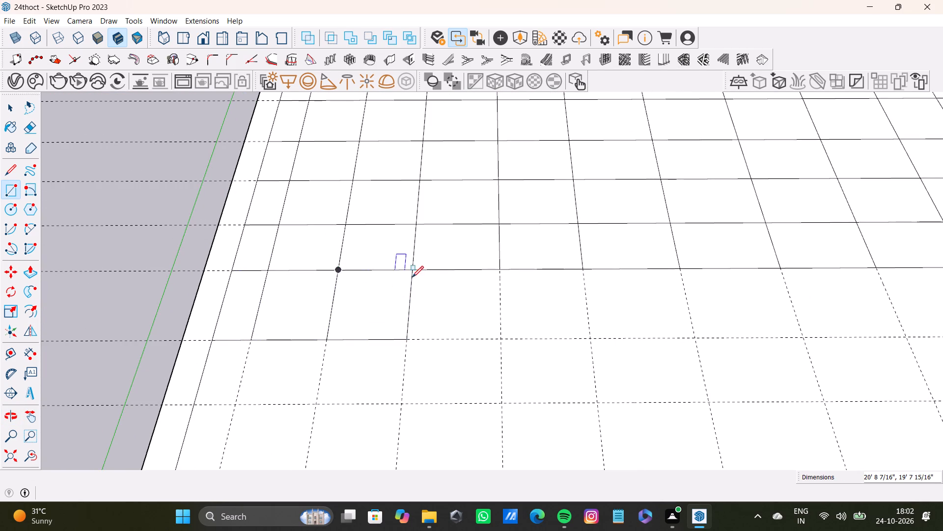
Draw rectangles over the next three sixth-row cells, the first two about 23' 2" and 22' wide, each about 20' 8" deep.
click(409, 272)
click(499, 337)
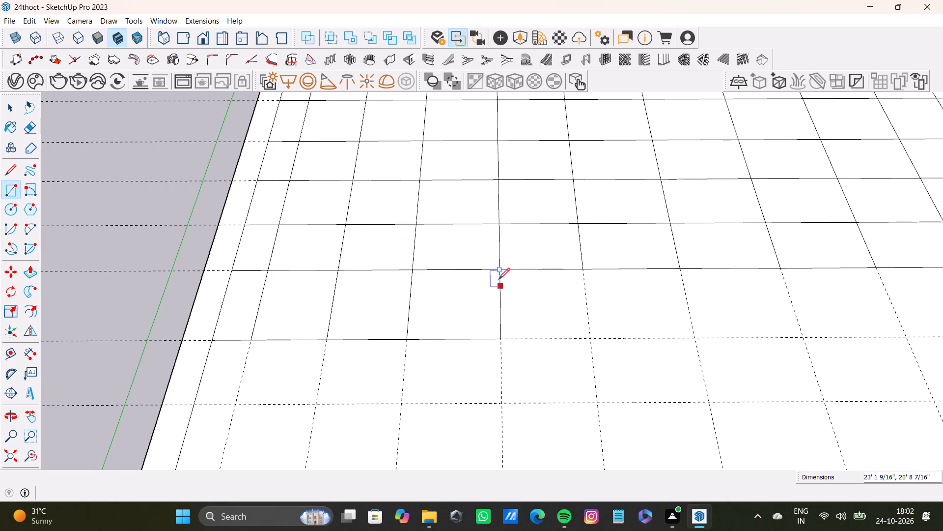
click(496, 270)
click(591, 341)
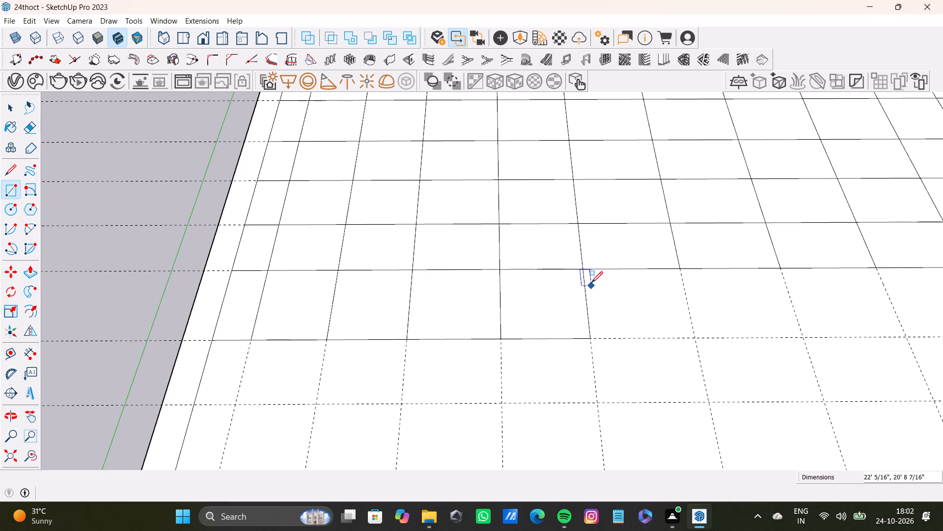
click(583, 269)
click(695, 339)
Draw rectangles over the next two sixth-row cells, about 26' 8" by 20' 8" and 25' 5" by 20' 8".
scroll(544, 284, down, 3)
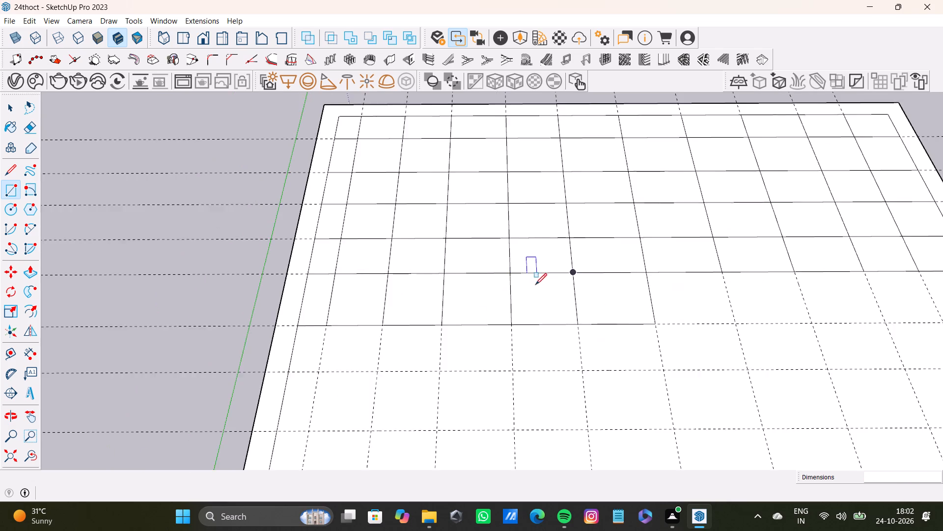
scroll(535, 285, down, 3)
shift+middle_drag(531, 289, 256, 271)
scroll(333, 282, up, 4)
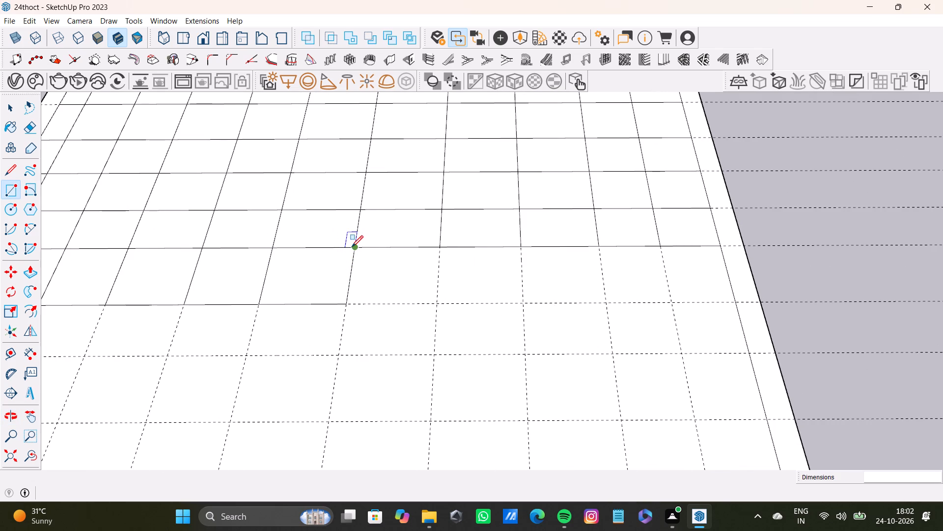
click(352, 247)
click(439, 301)
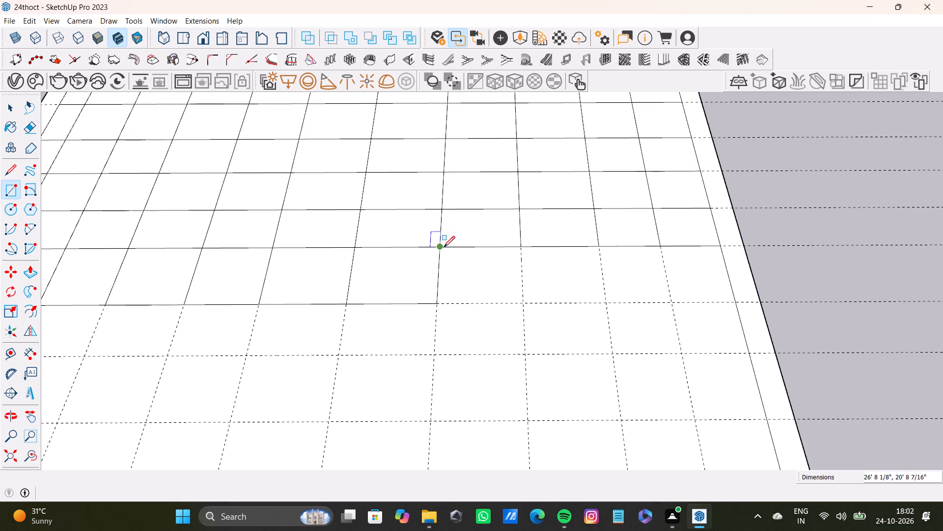
click(444, 247)
click(523, 304)
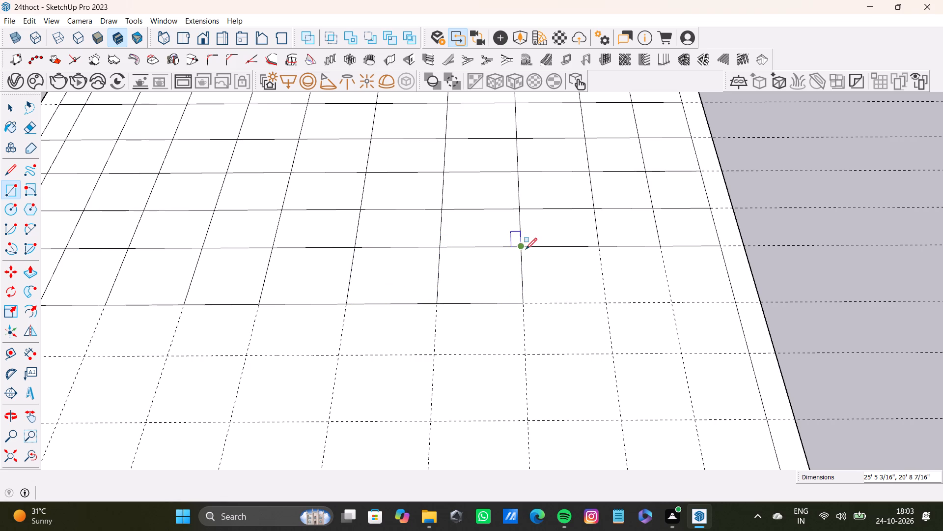
Complete the sixth row with rectangles over its last three cells, each about 20' 8" deep.
click(522, 248)
click(605, 305)
click(600, 250)
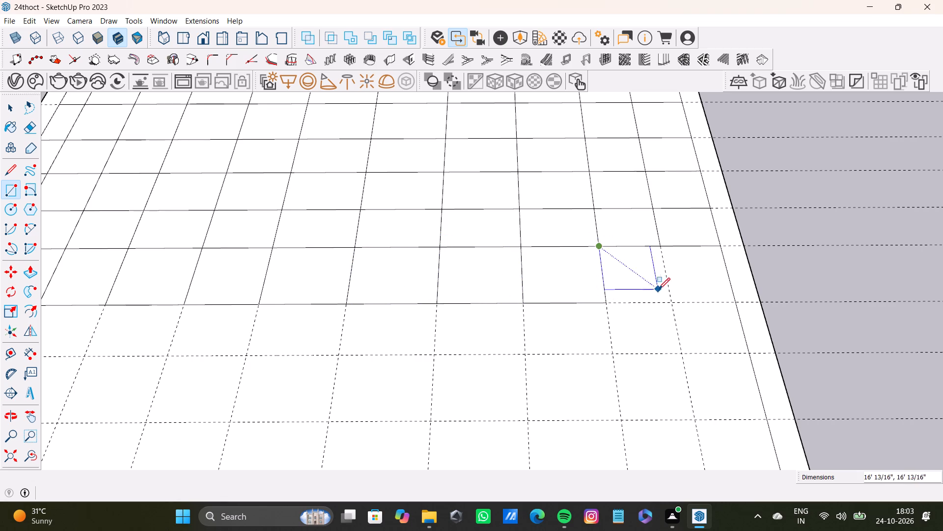
click(674, 301)
click(660, 250)
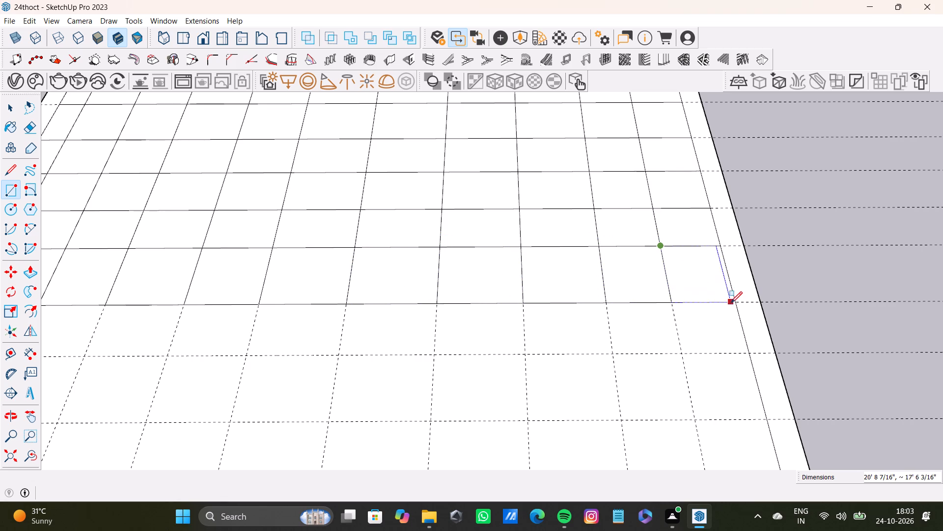
click(733, 303)
Draw rectangles over the first two seventh-row cells, about 9' 7" and 18' 7" wide, each about 16' 8" deep.
scroll(462, 303, down, 8)
scroll(222, 285, up, 7)
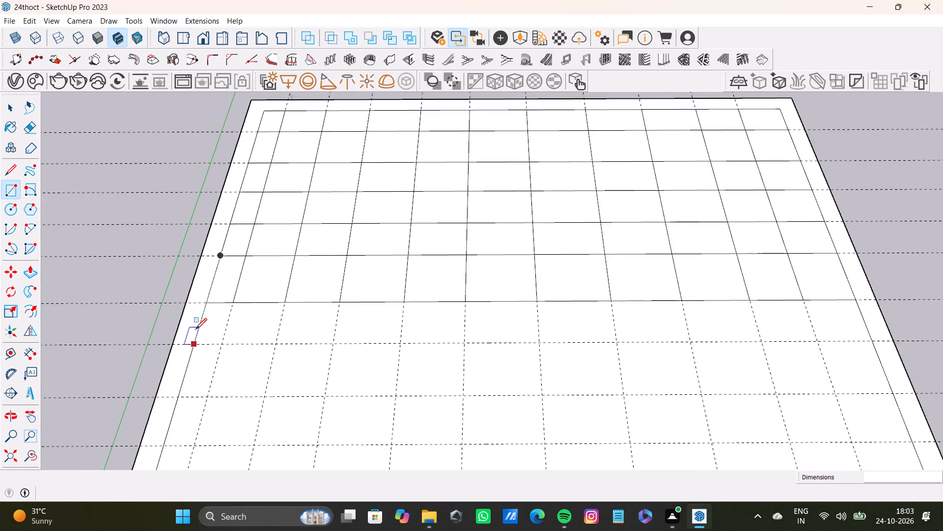
scroll(195, 329, up, 4)
click(212, 295)
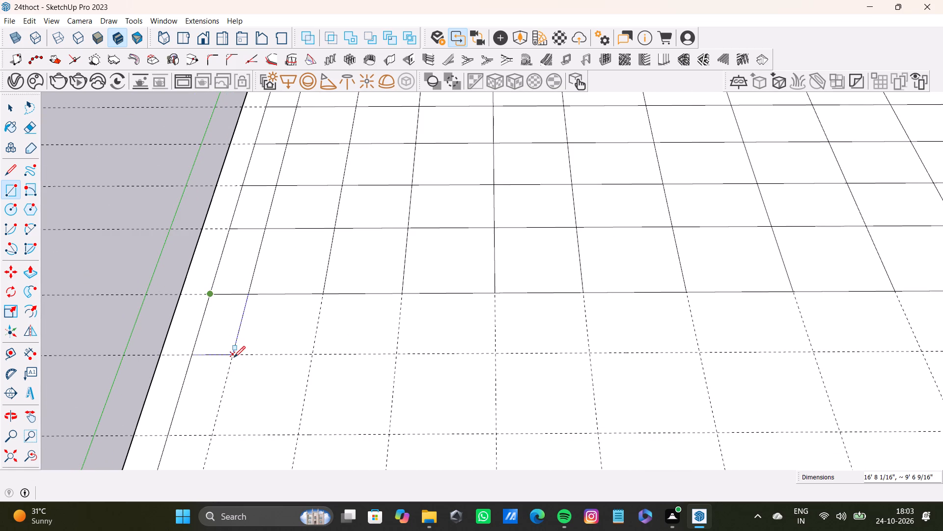
click(234, 357)
click(248, 292)
click(309, 356)
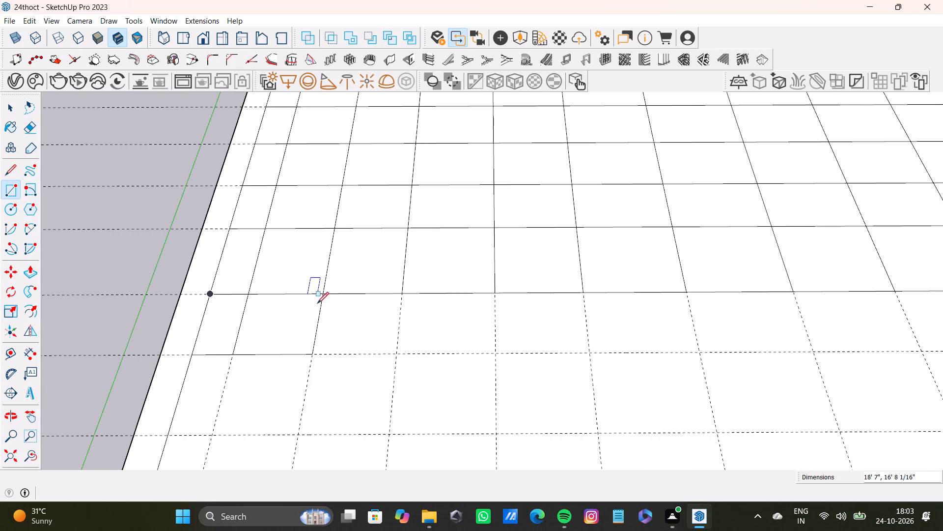
Draw rectangles over the third to fifth seventh-row cells, about 19' 8", 23' 2" and 22' wide, each about 16' 8" deep.
click(321, 296)
click(394, 353)
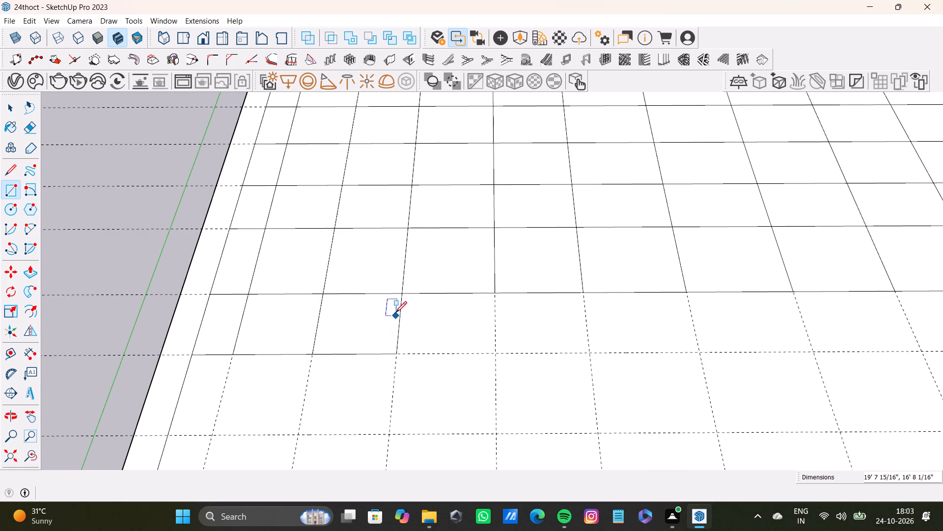
click(404, 291)
click(493, 353)
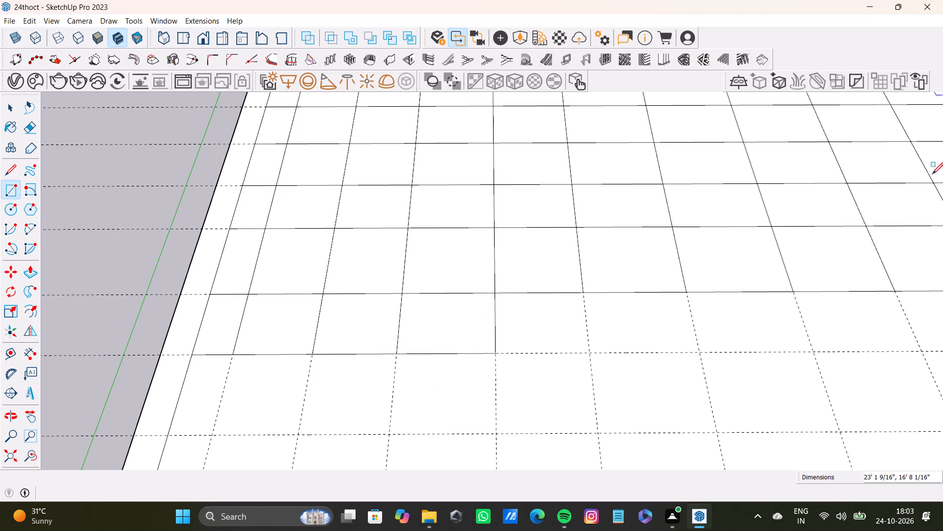
click(495, 294)
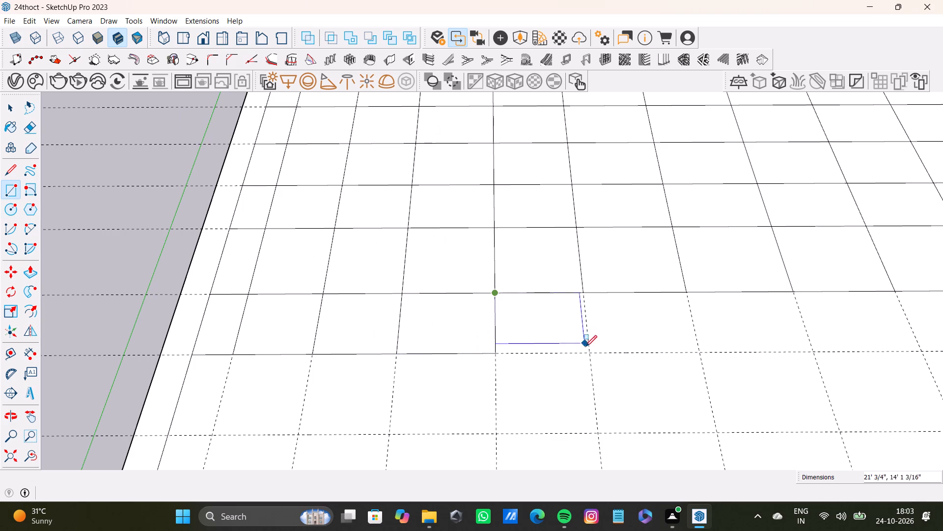
click(590, 353)
Draw rectangles over the next three seventh-row cells, about 25' 9", 26' 8" and 25' 5" wide, each about 16' 8" deep.
click(583, 296)
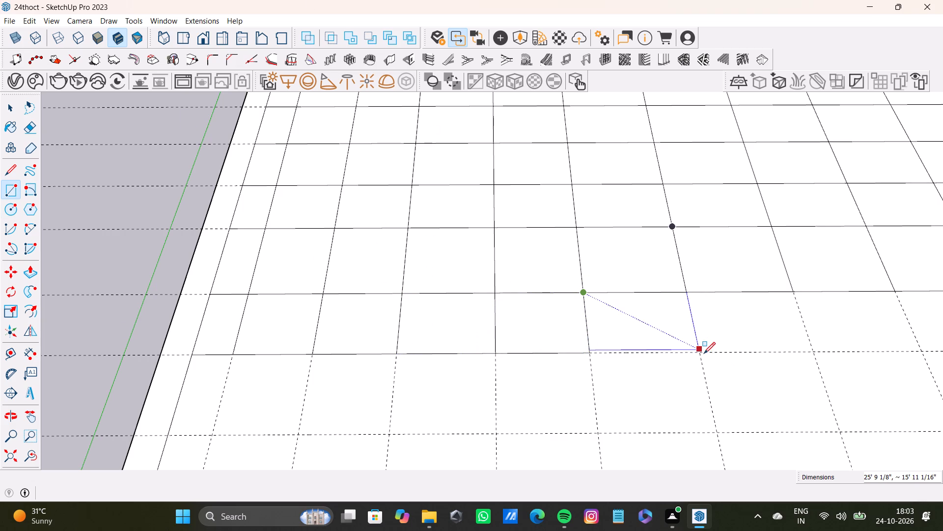
click(701, 354)
click(686, 293)
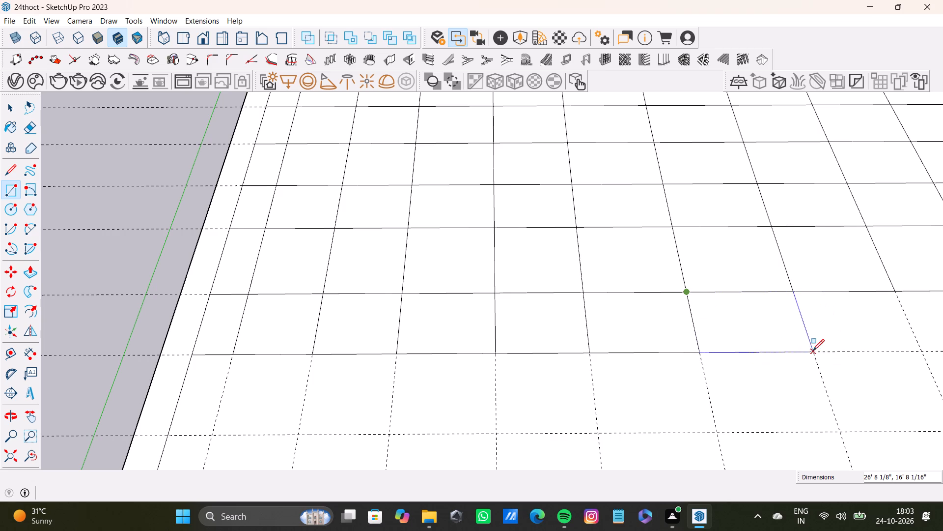
click(814, 349)
drag(795, 295, 804, 295)
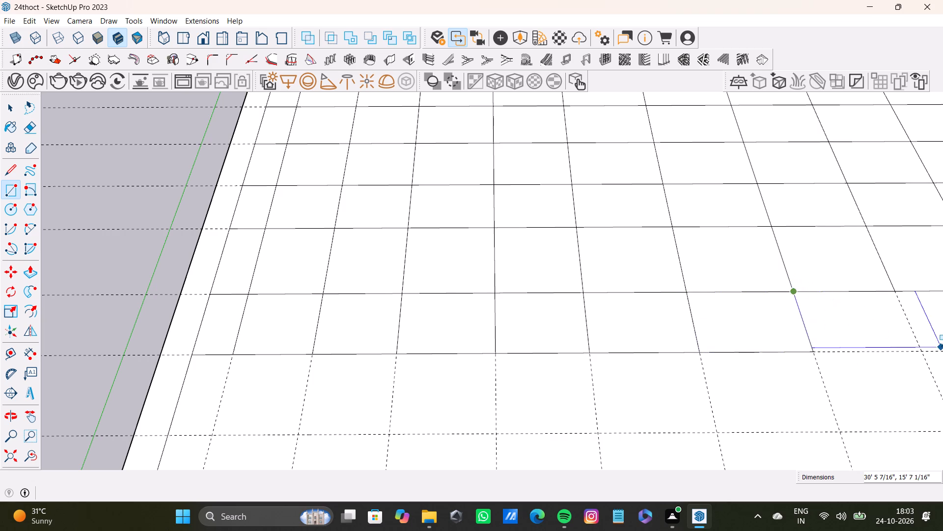
click(923, 351)
Complete the seventh row with rectangles over its last three cells, the first about 24' 6" wide.
scroll(776, 335, down, 7)
shift+middle_drag(808, 317, 608, 335)
scroll(607, 341, up, 5)
click(666, 318)
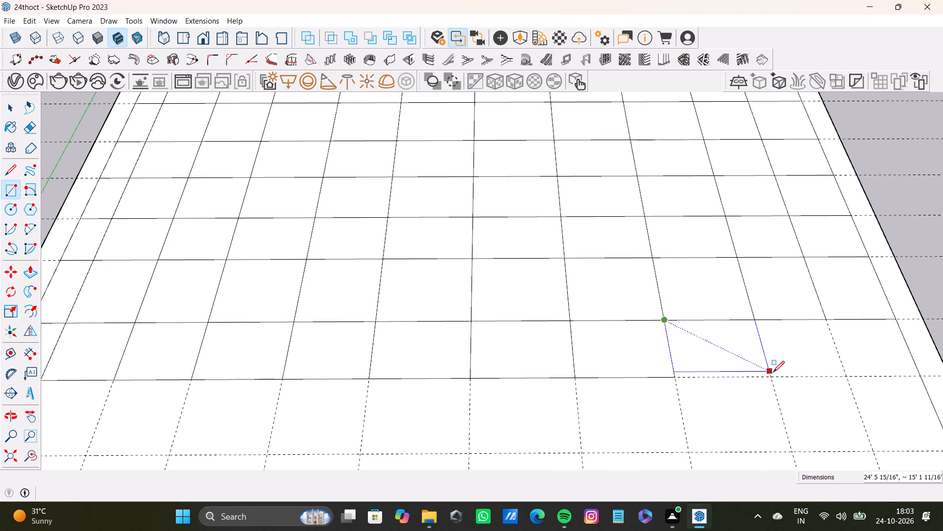
click(772, 375)
click(754, 321)
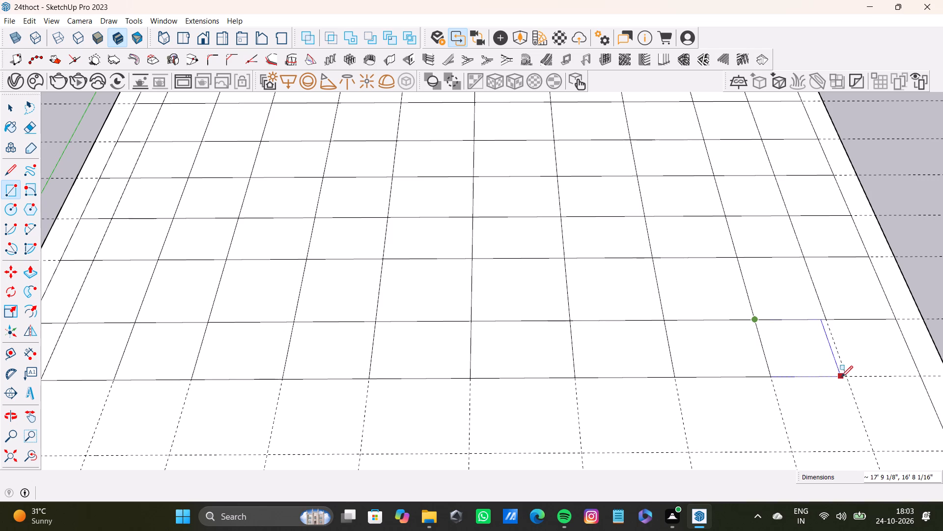
click(847, 375)
click(830, 321)
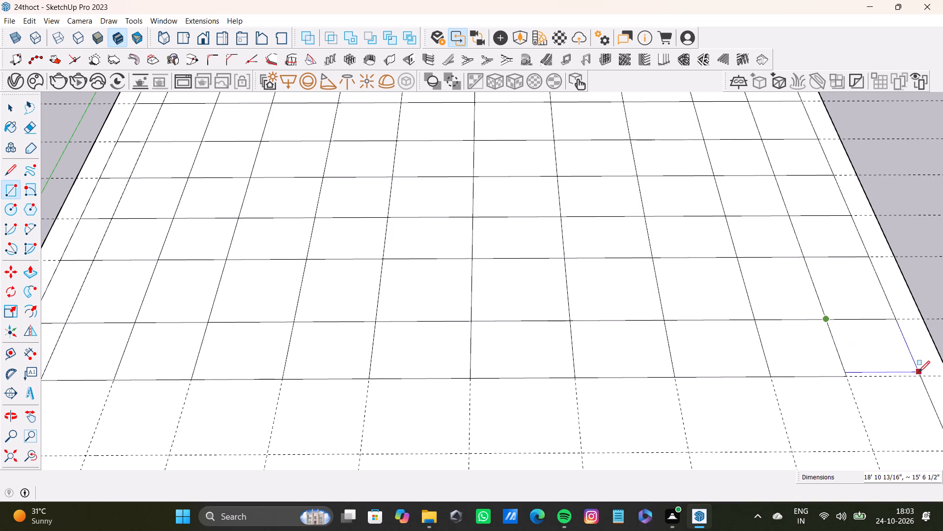
click(920, 374)
Draw rectangles over the first two eighth-row cells, about 9' 7" and 18' 7" wide, each about 19' 3" deep.
scroll(621, 338, down, 8)
shift+middle_drag(567, 345, 547, 219)
scroll(306, 283, up, 6)
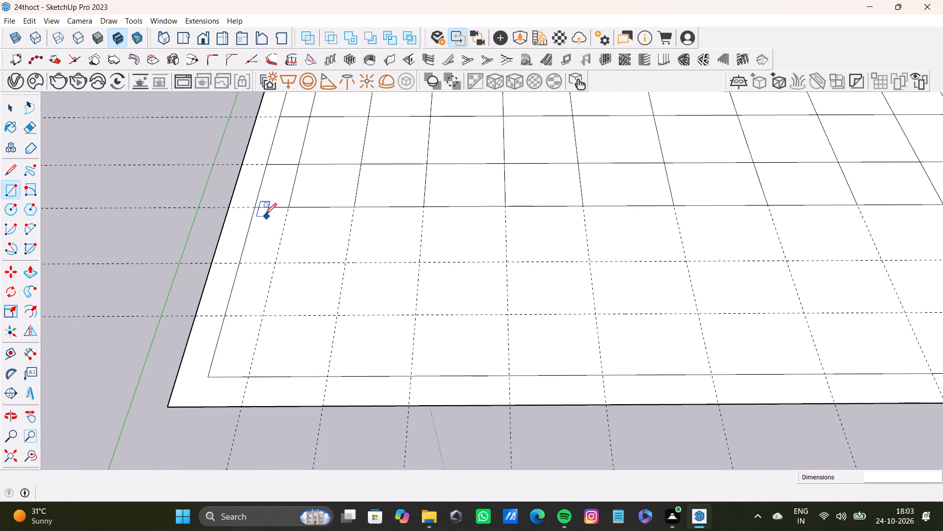
click(257, 206)
click(275, 265)
click(285, 212)
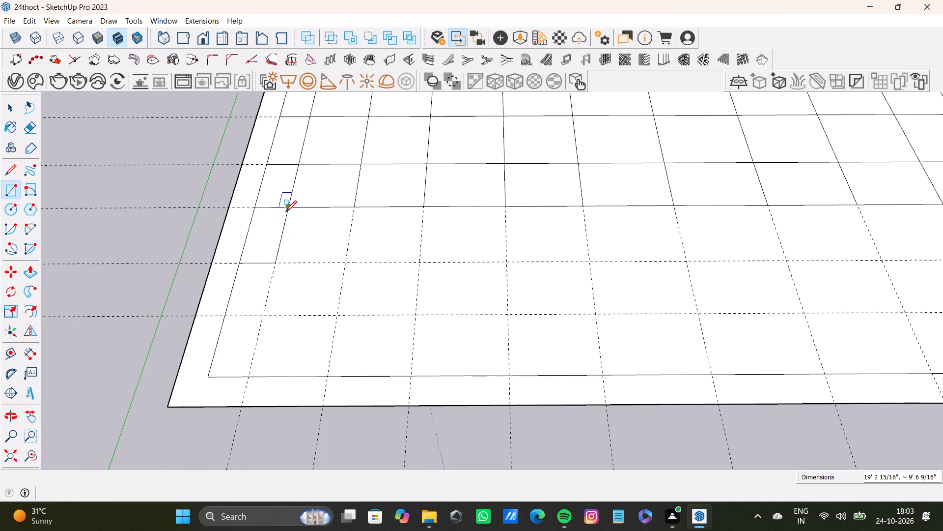
click(343, 264)
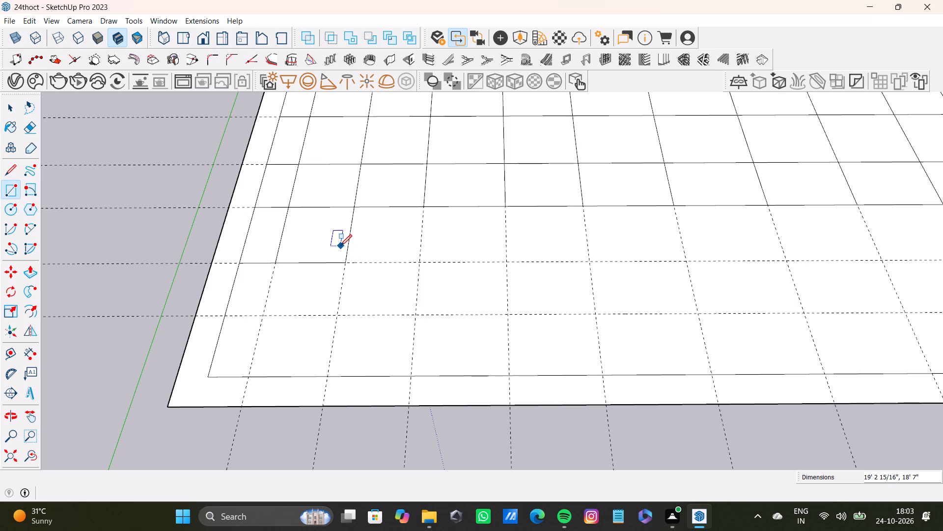
Draw rectangles over the third to fifth eighth-row cells, about 19' 8", 23' 2" and 22' wide, each about 19' 3" deep.
click(358, 207)
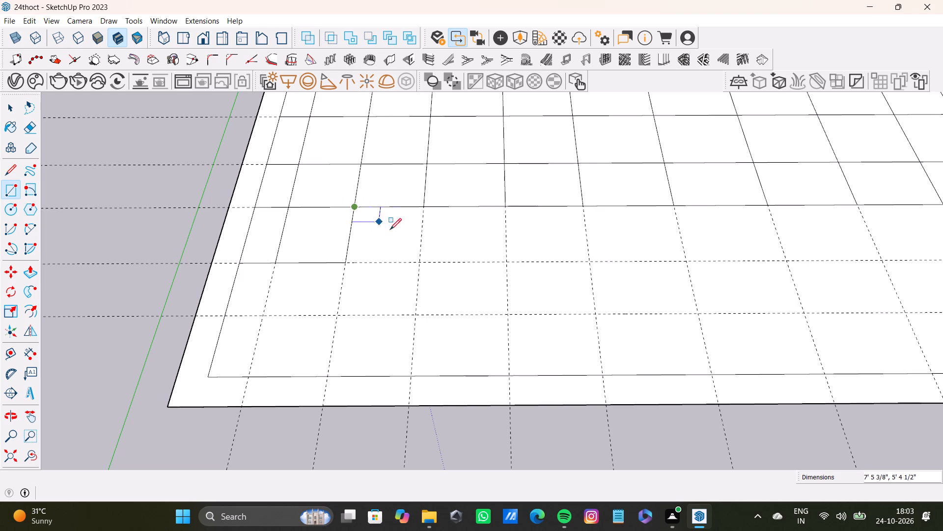
click(422, 261)
click(424, 206)
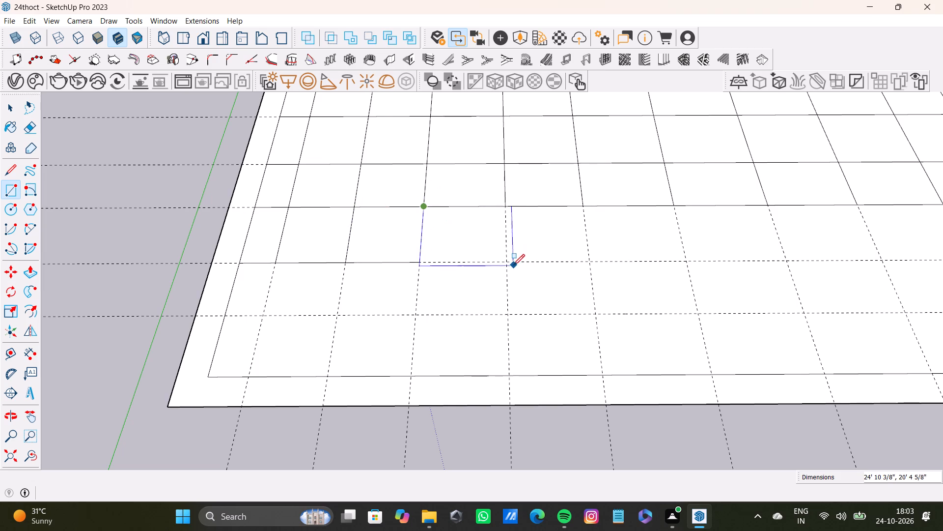
click(508, 264)
click(505, 210)
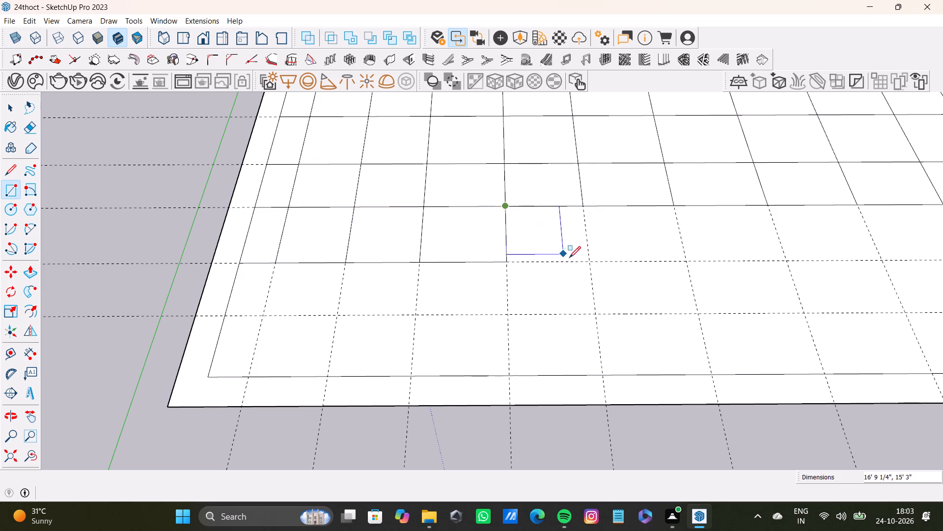
click(588, 264)
Draw rectangles over the next two eighth-row cells, about 25' 9" by 19' 3" and 26' 8" by 19' 3".
click(582, 206)
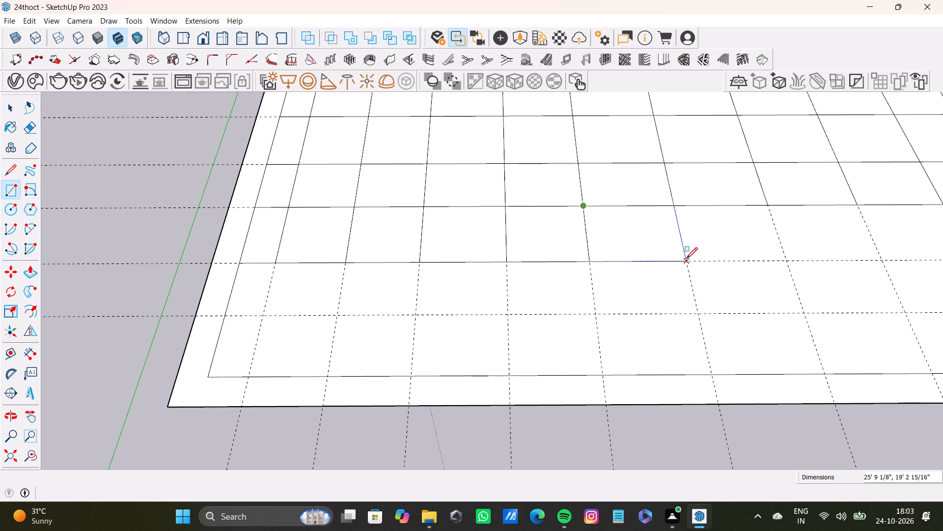
click(686, 259)
click(676, 209)
click(786, 262)
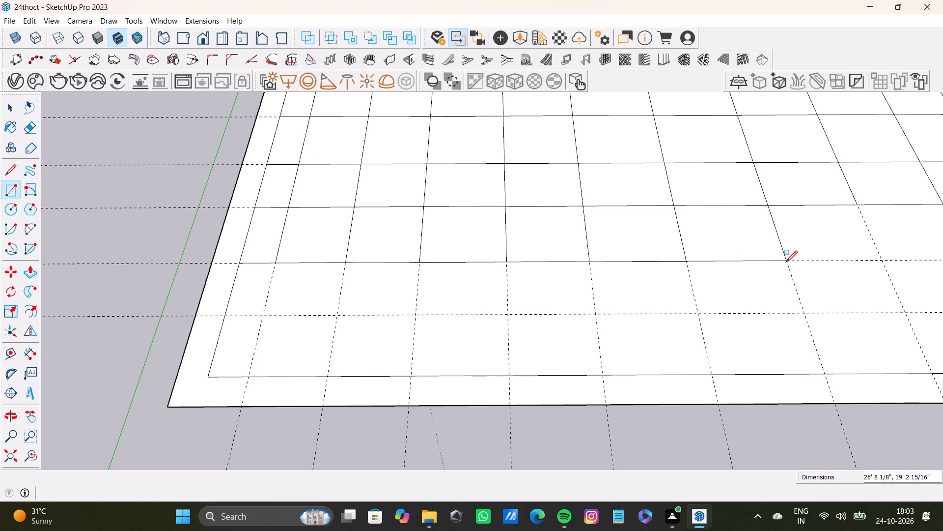
Complete the eighth row with rectangles over its last four cells, each about 19' 3" deep.
scroll(242, 265, down, 8)
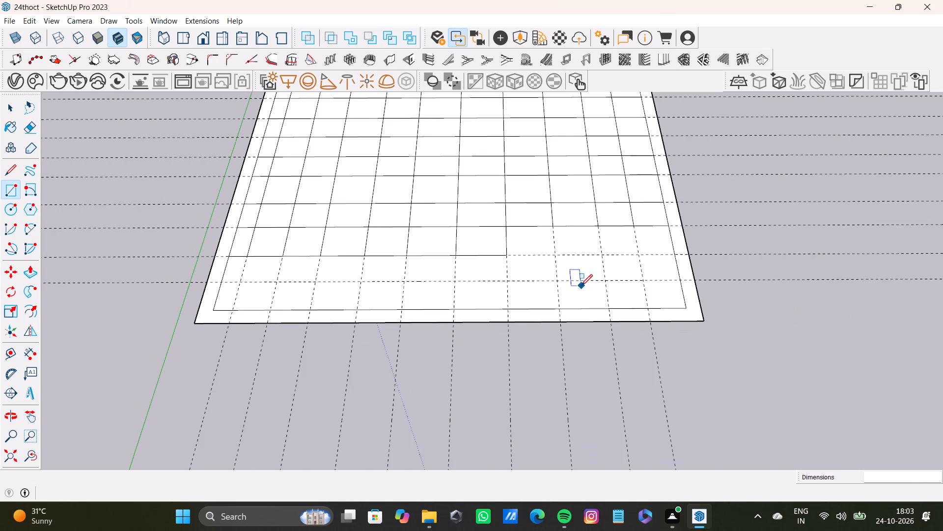
scroll(581, 286, up, 5)
click(466, 193)
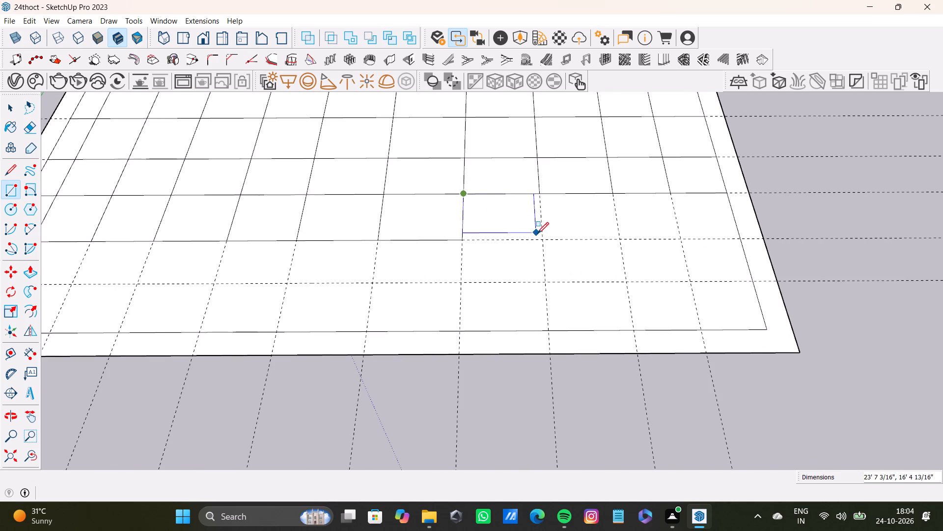
click(543, 239)
click(538, 195)
click(620, 239)
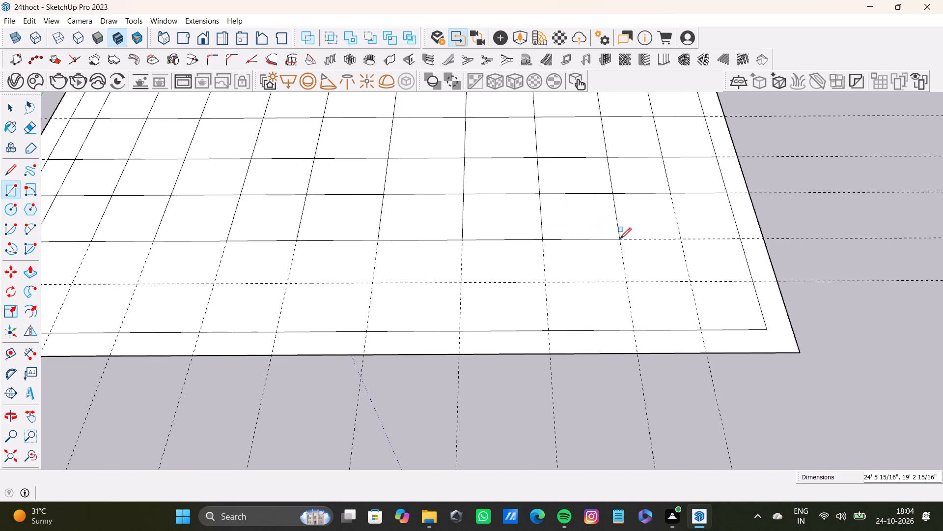
click(613, 194)
click(680, 239)
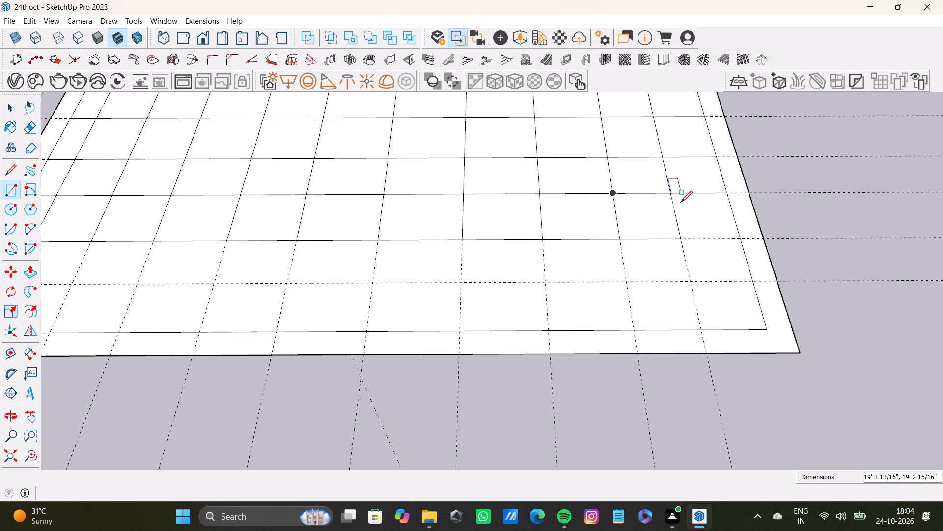
click(669, 192)
click(738, 238)
Draw rectangles over the first two ninth-row cells, about 9' 7" and 18' 7" wide, each about 16' 1" deep.
scroll(481, 281, down, 3)
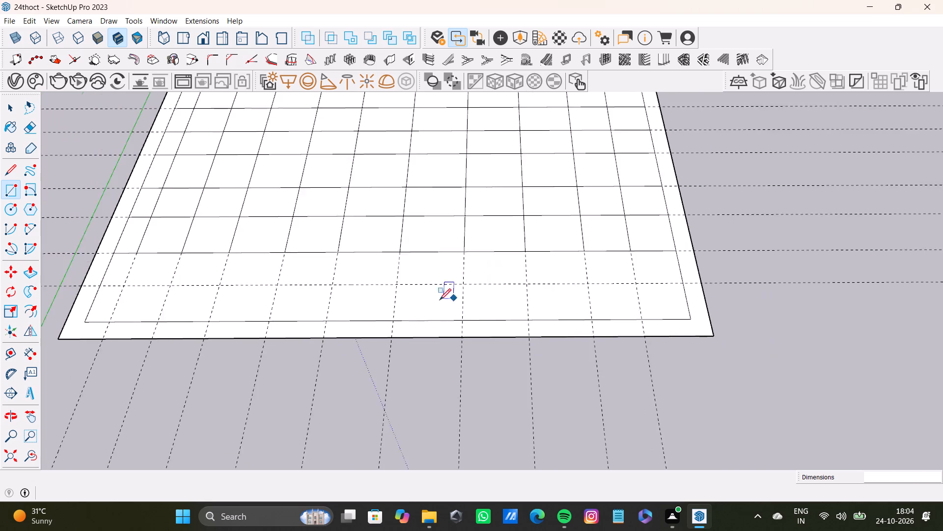
scroll(440, 300, down, 4)
scroll(249, 282, up, 10)
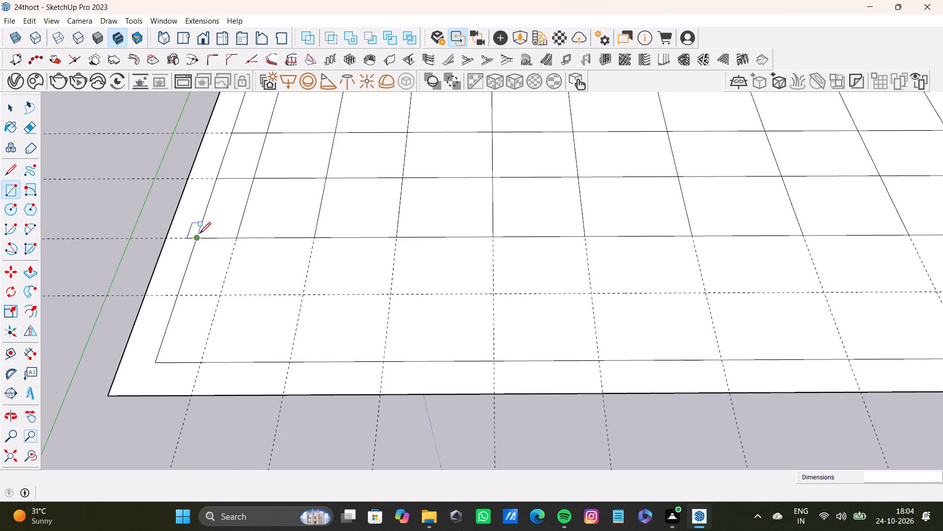
click(199, 234)
click(221, 295)
click(238, 236)
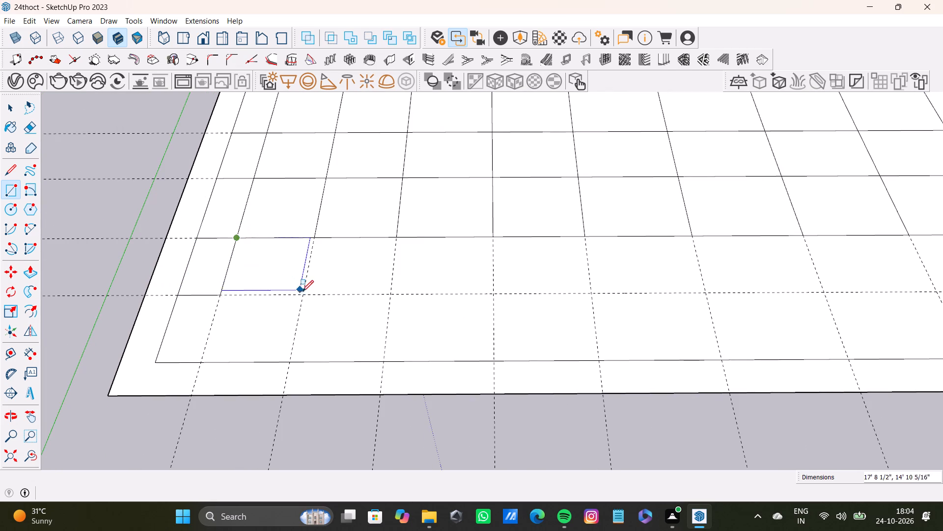
click(304, 294)
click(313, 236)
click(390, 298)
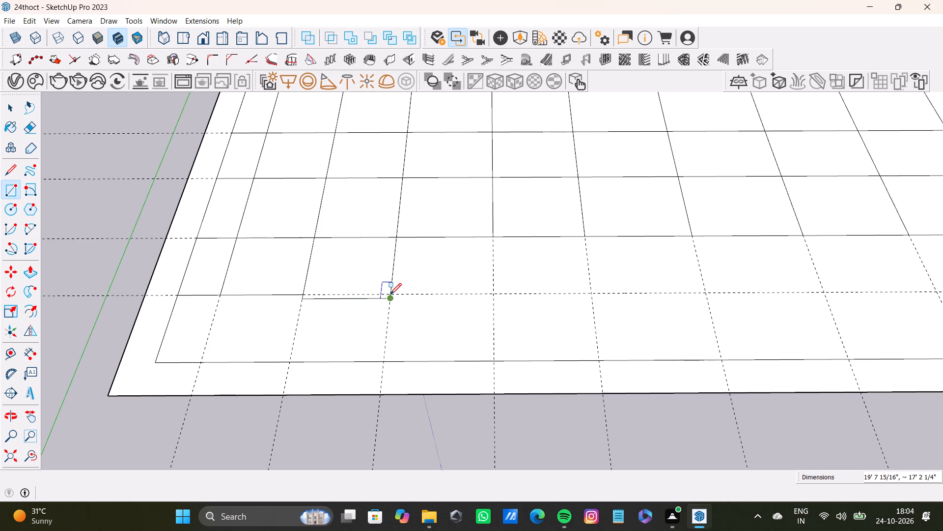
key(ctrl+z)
Draw rectangles over the third to fifth ninth-row cells, about 19' 8", 23' 2" and 22' wide, each about 16' 1" deep.
click(317, 237)
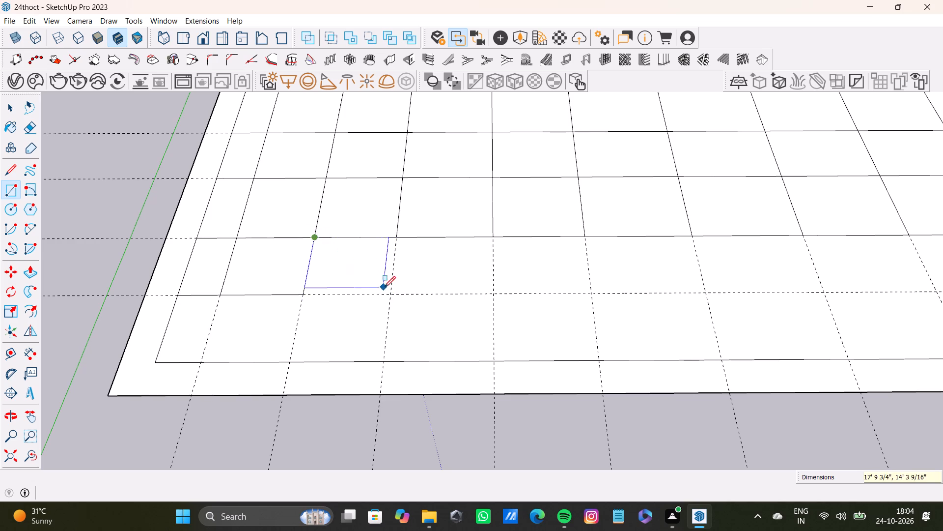
click(389, 294)
click(394, 238)
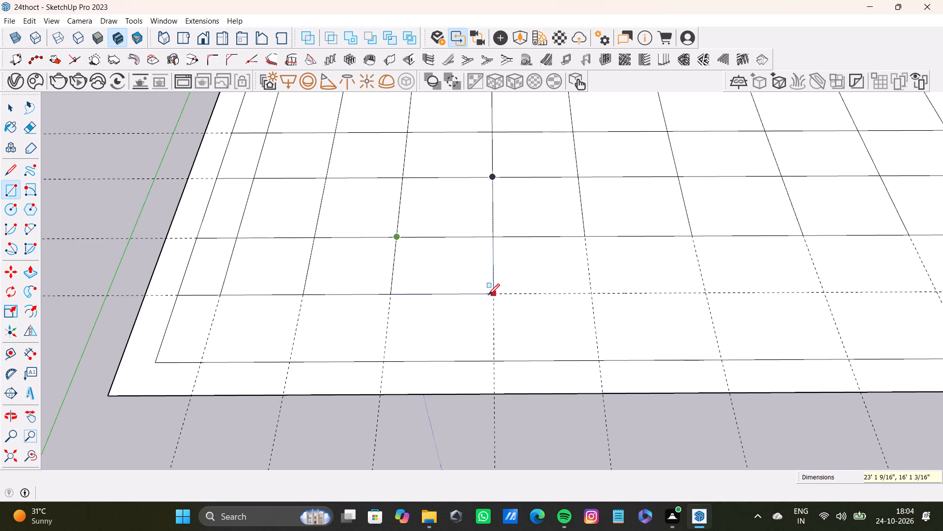
click(488, 295)
click(496, 239)
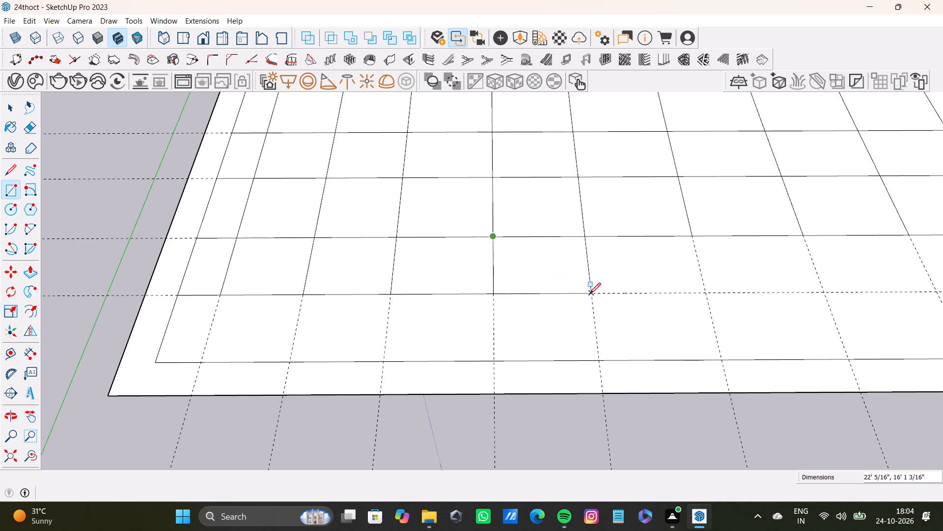
click(589, 294)
Draw rectangles over the next three ninth-row cells, two about 25' 9" and 26' 8" by 16' 1", one about 25' 5" by 14' 2".
scroll(571, 311, down, 6)
shift+middle_drag(509, 299, 368, 288)
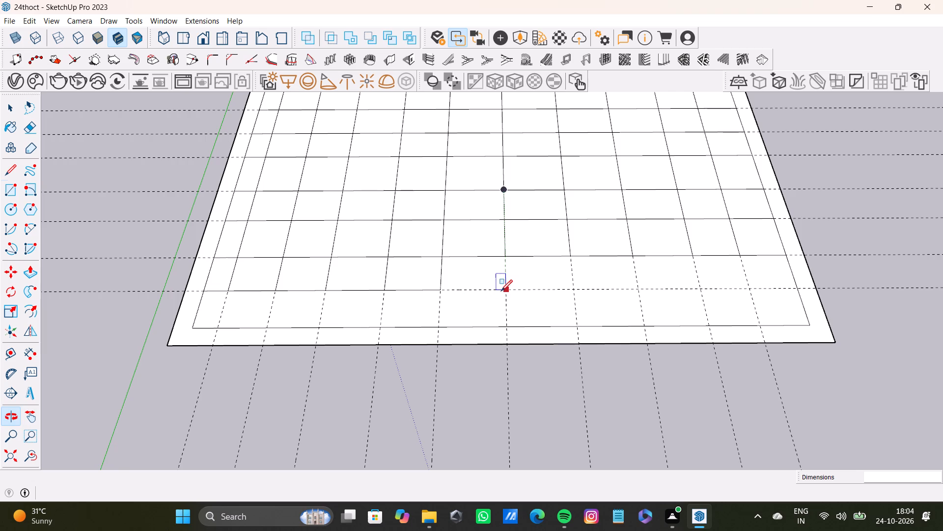
scroll(477, 285, up, 3)
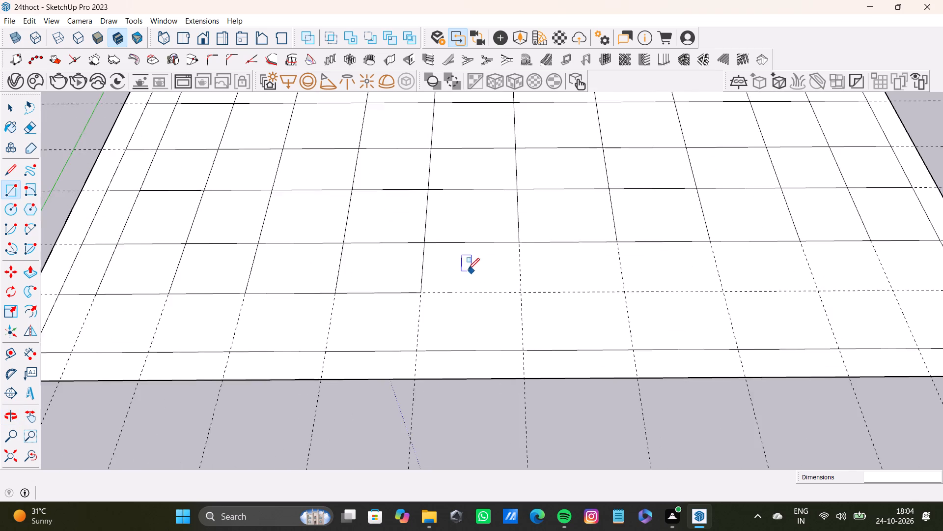
scroll(468, 269, up, 2)
click(418, 239)
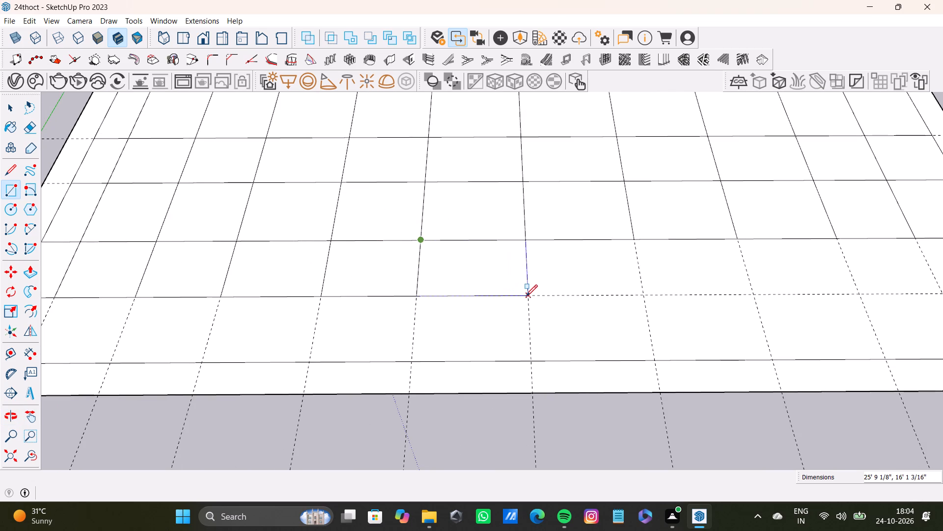
click(526, 296)
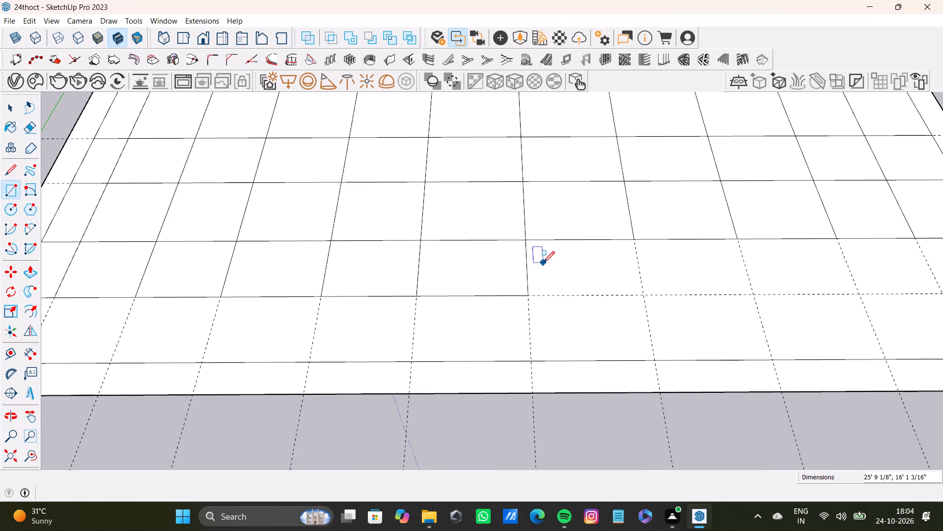
click(523, 242)
click(644, 295)
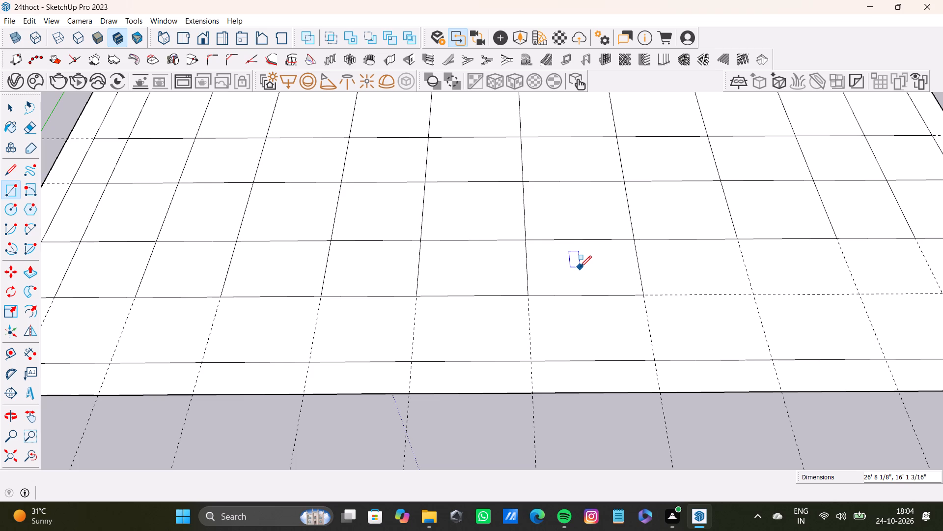
click(634, 242)
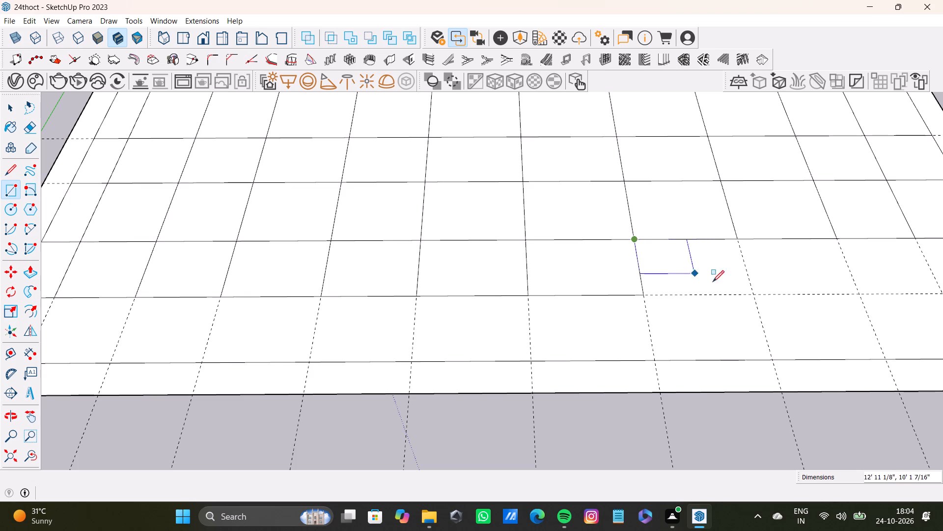
click(750, 288)
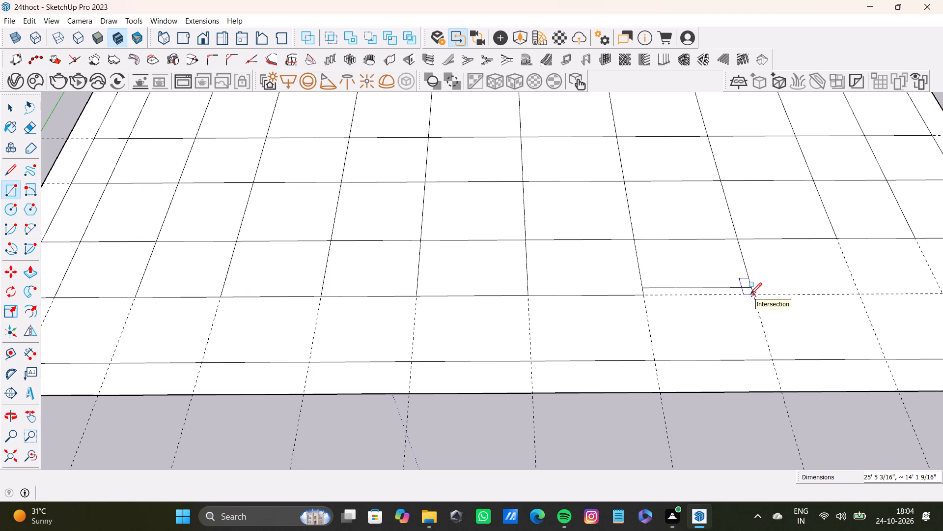
Replace the short rectangle in the ninth row's eighth cell with one about 25' 5" by 16' 1".
key(ctrl+z)
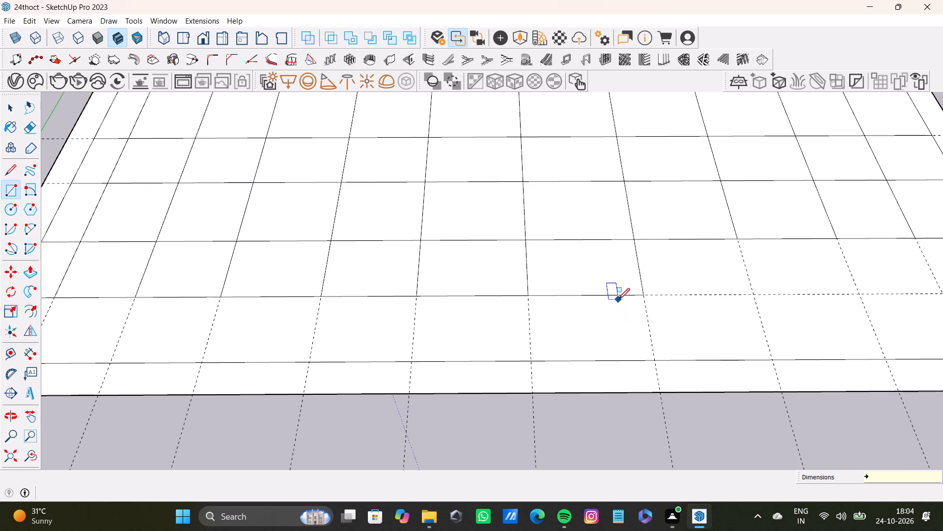
scroll(618, 299, down, 4)
shift+middle_drag(621, 297, 493, 255)
scroll(550, 253, up, 4)
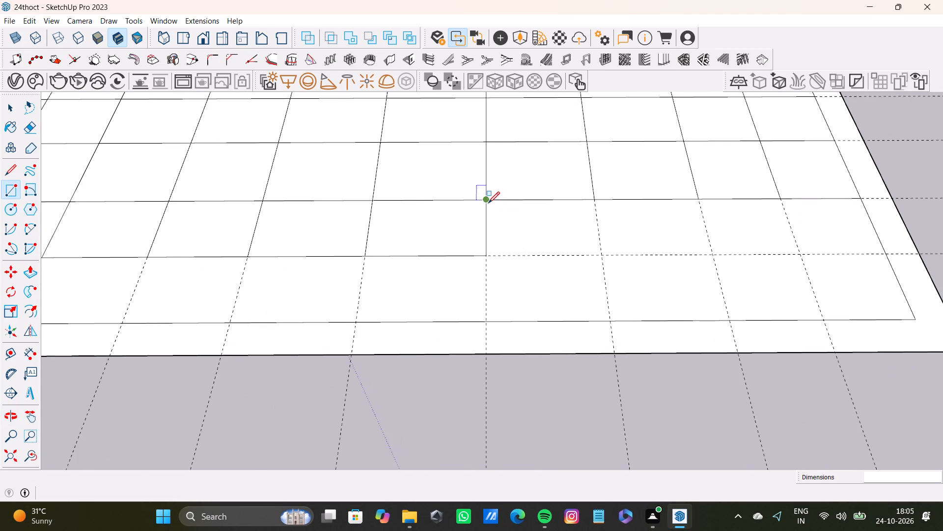
click(484, 201)
click(600, 256)
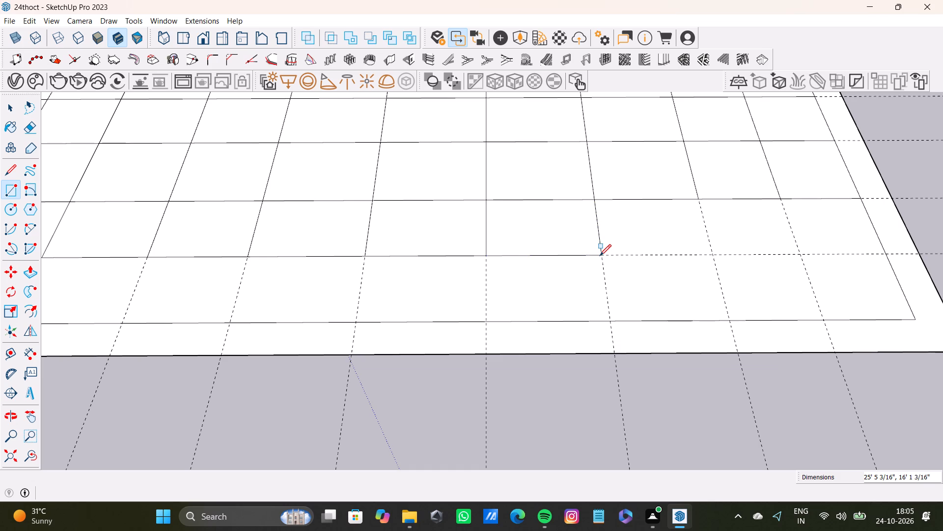
Complete the ninth row with rectangles over its last three cells, each about 16' 1" deep, the final one about 18' 11" wide.
click(598, 201)
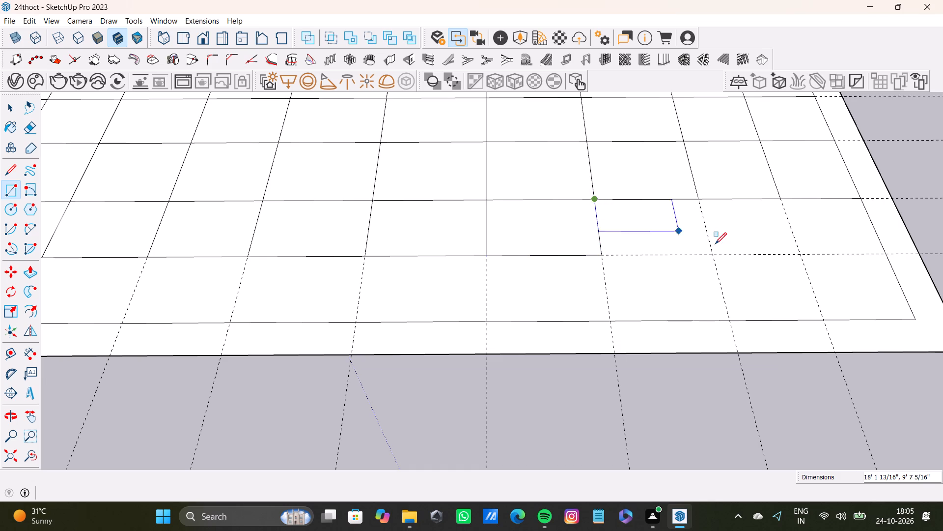
click(715, 258)
click(700, 202)
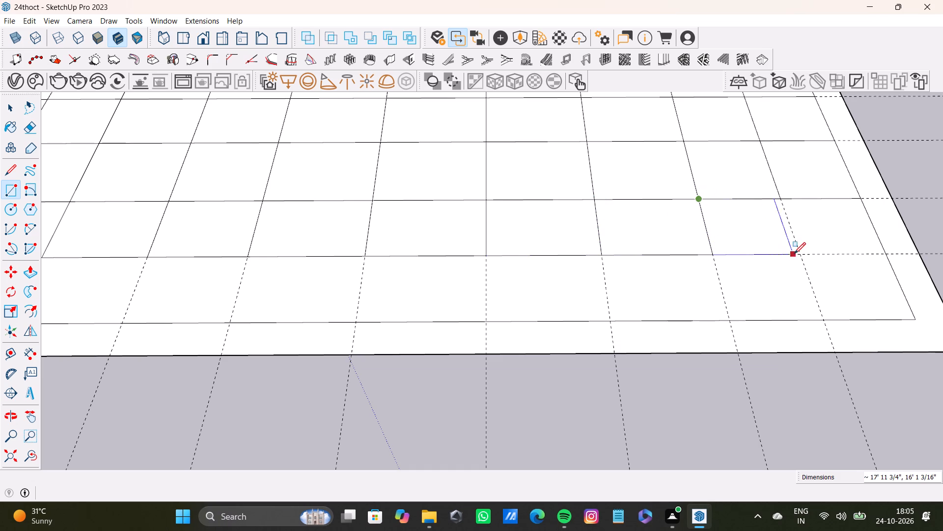
click(799, 254)
click(783, 198)
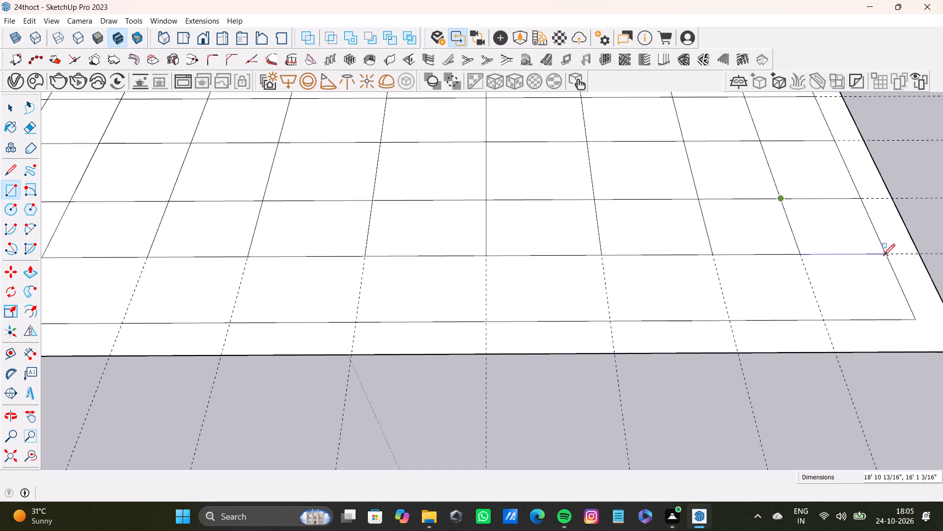
click(884, 254)
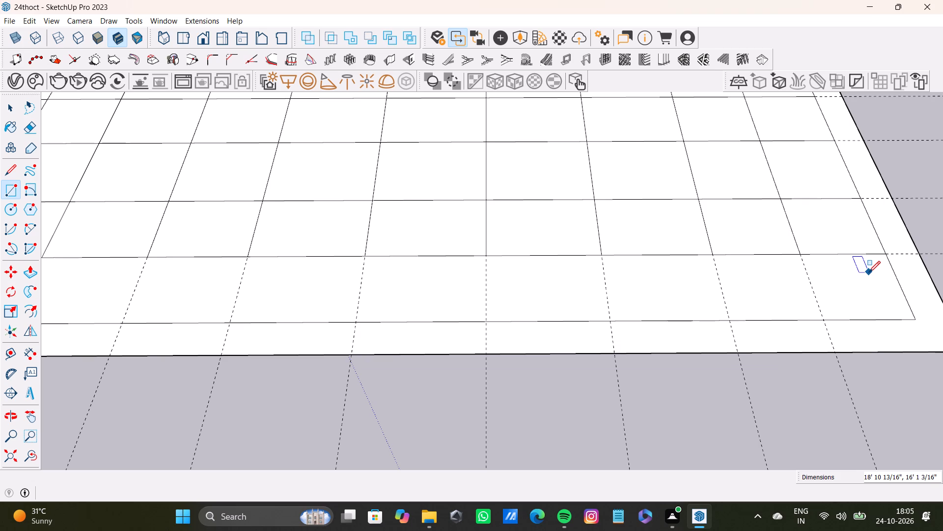
Draw rectangles over the first three tenth-row cells, each about 16' 7" deep, the first one about 9' 7" wide.
scroll(318, 217, down, 9)
shift+middle_drag(295, 240, 455, 250)
scroll(218, 334, up, 10)
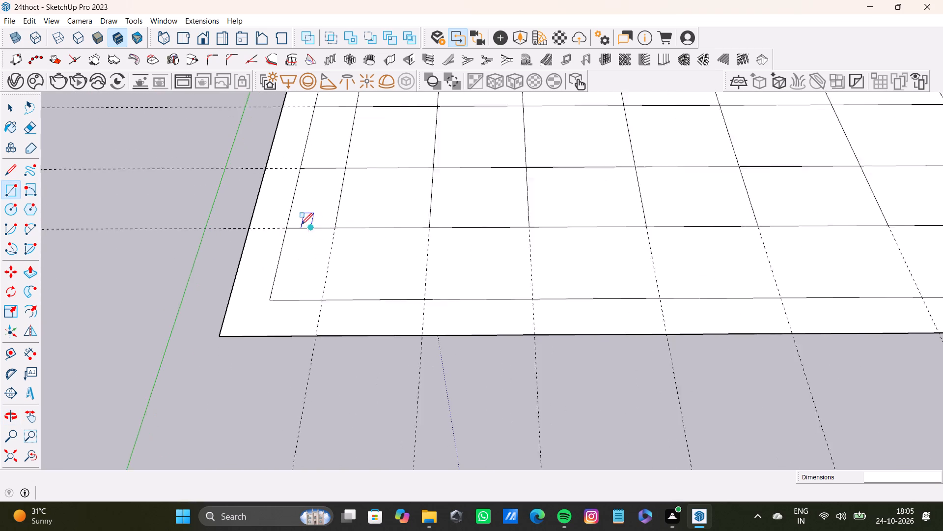
scroll(301, 225, up, 1)
click(287, 225)
click(324, 308)
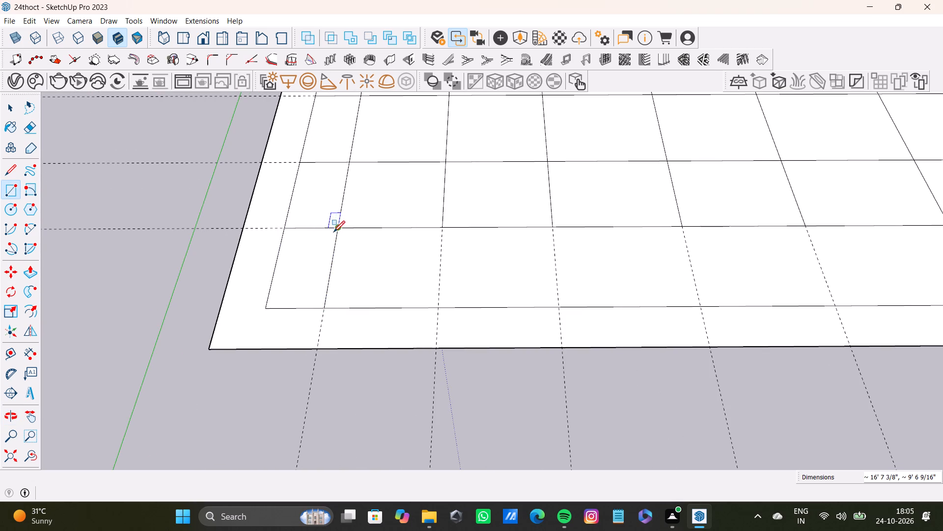
click(333, 233)
click(439, 309)
click(440, 229)
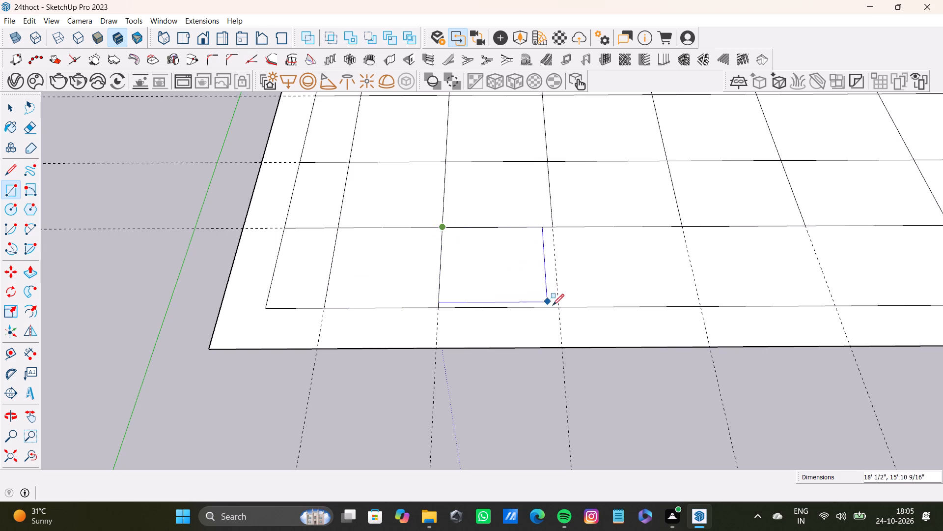
click(557, 307)
Draw rectangles over the fourth and fifth cells of the tenth row, down to the border line.
scroll(554, 304, down, 4)
shift+middle_drag(554, 304, 344, 303)
scroll(368, 257, up, 3)
click(347, 246)
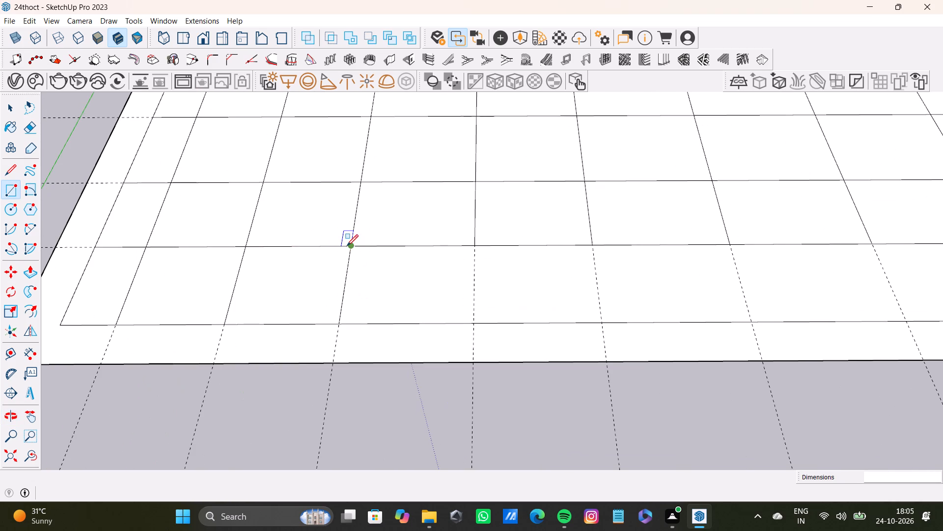
click(473, 324)
scroll(475, 316, down, 3)
shift+middle_drag(475, 313, 330, 307)
scroll(343, 269, up, 4)
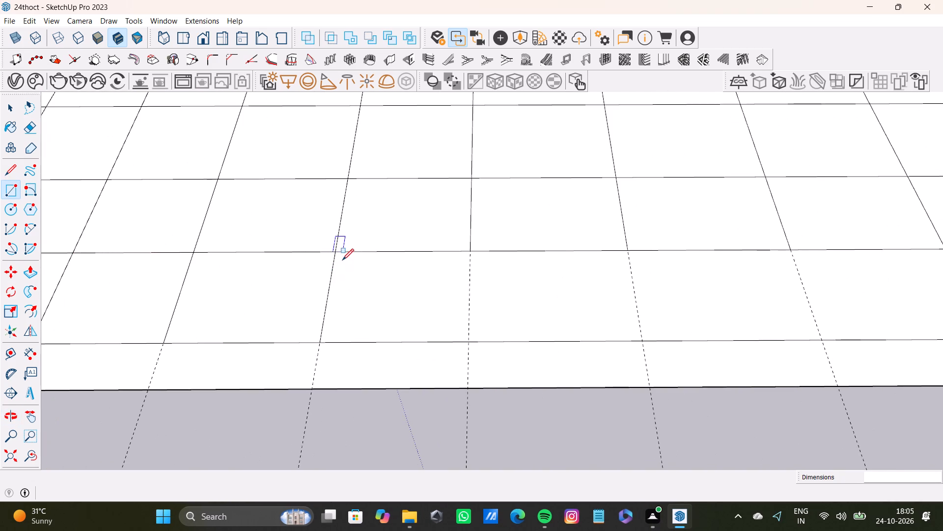
click(333, 255)
click(465, 339)
Draw rectangles over the sixth and seventh tenth-row cells, each about 16' 7" deep, the sixth about 25' 9" wide.
scroll(462, 337, down, 3)
shift+middle_drag(462, 334, 350, 331)
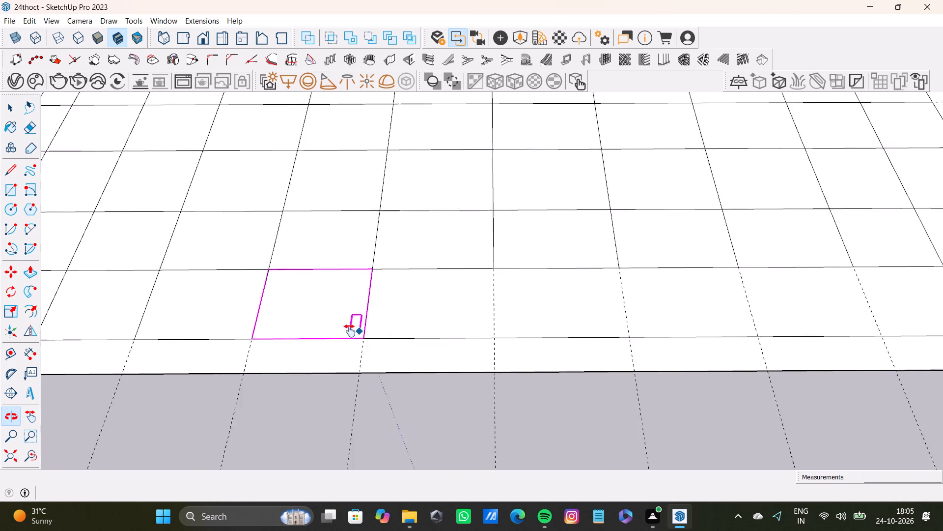
shift+middle_drag(350, 331, 343, 323)
scroll(357, 280, up, 3)
click(358, 258)
click(524, 351)
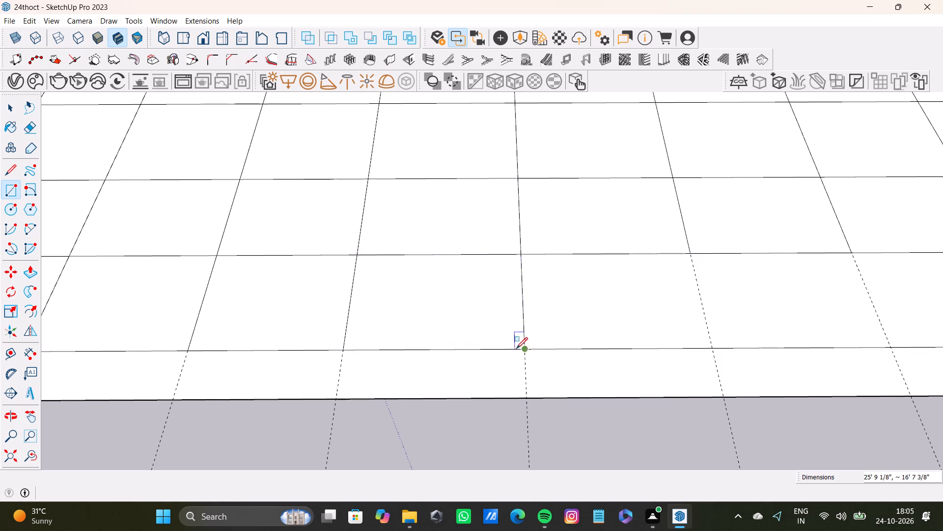
scroll(497, 345, down, 8)
shift+middle_drag(420, 312, 334, 311)
scroll(417, 322, up, 7)
click(381, 274)
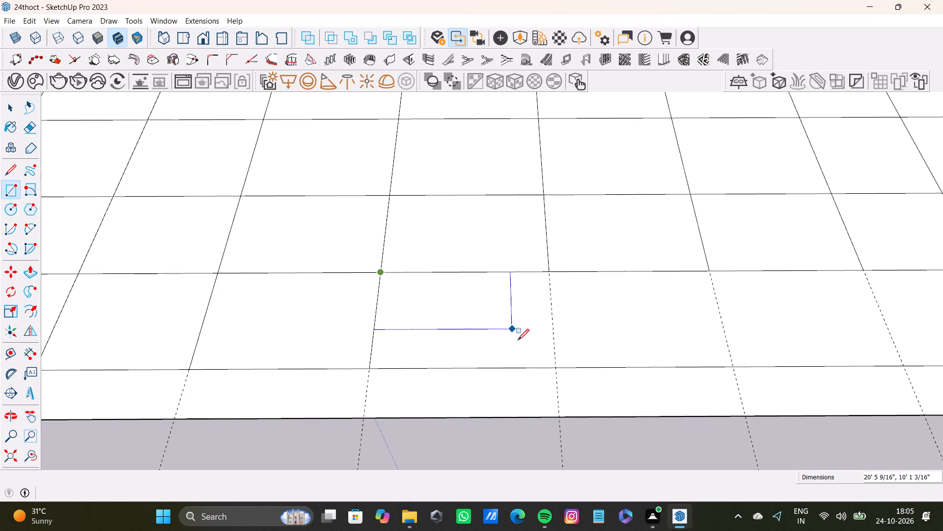
click(555, 365)
Complete the tenth row with rectangles over its last four cells, each about 16' 7" deep, the ninth about 24' 6" wide.
scroll(542, 359, down, 4)
shift+middle_drag(541, 338, 393, 318)
scroll(410, 293, up, 4)
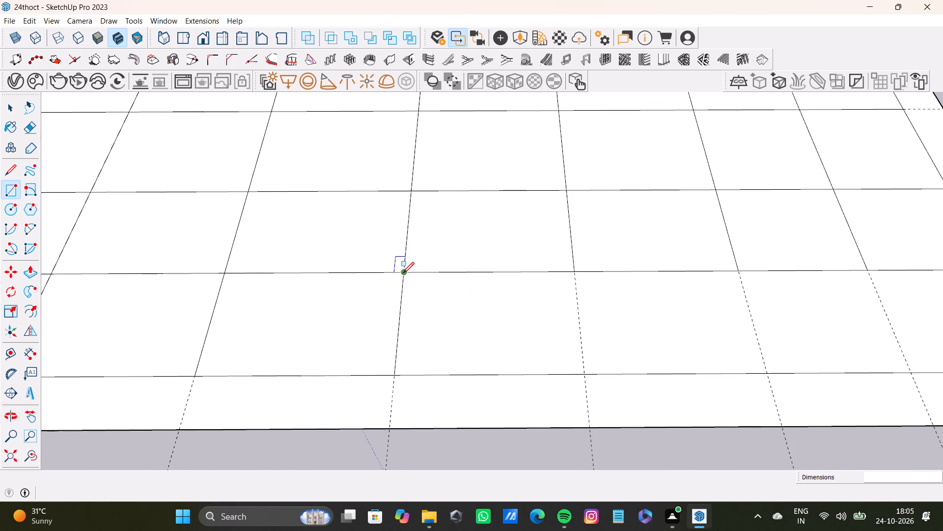
drag(403, 273, 411, 277)
click(584, 375)
shift+scroll(583, 372, down, 4)
shift+middle_drag(582, 368, 300, 316)
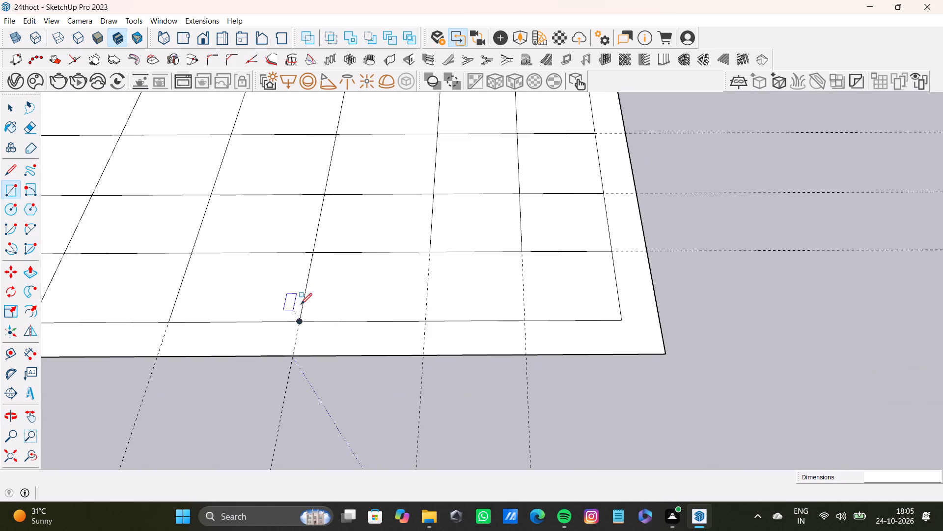
click(317, 253)
click(425, 320)
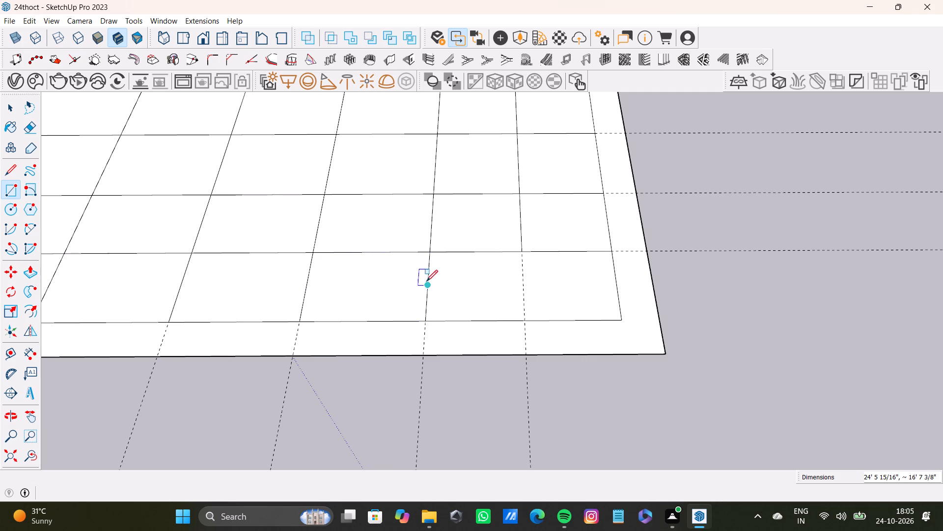
click(424, 252)
click(524, 323)
drag(521, 250, 535, 261)
click(620, 322)
key(space)
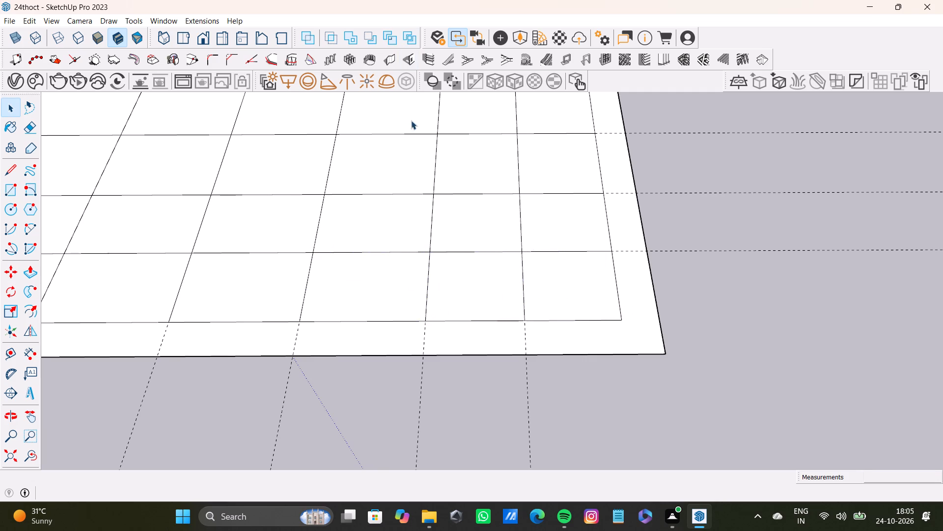
Offset the outline of the grid's first corner cell, nearest the rooms, a few inches inward.
scroll(402, 149, down, 13)
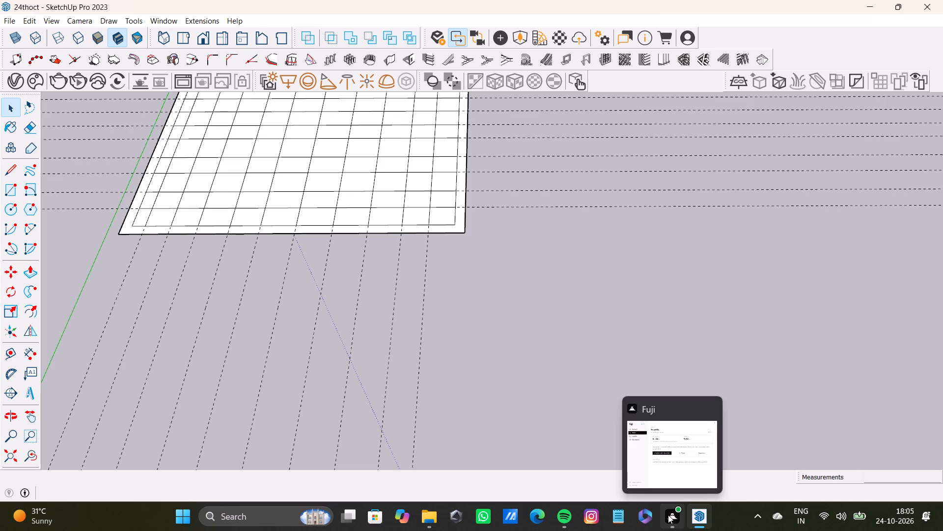
key(space)
click(554, 334)
scroll(241, 181, down, 10)
shift+middle_drag(249, 171, 364, 321)
scroll(277, 365, up, 5)
shift+middle_drag(275, 380, 263, 235)
scroll(333, 232, up, 12)
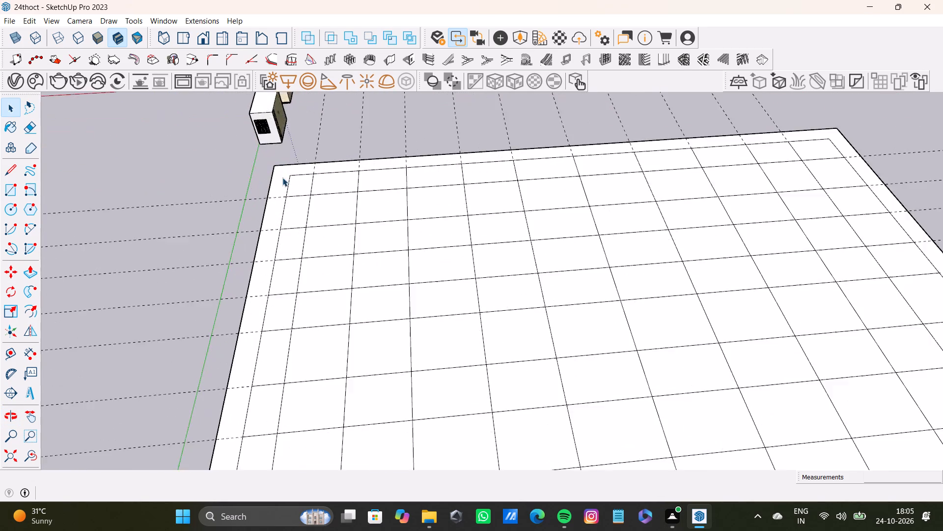
scroll(282, 177, up, 16)
scroll(313, 199, down, 3)
middle_drag(313, 199, 299, 222)
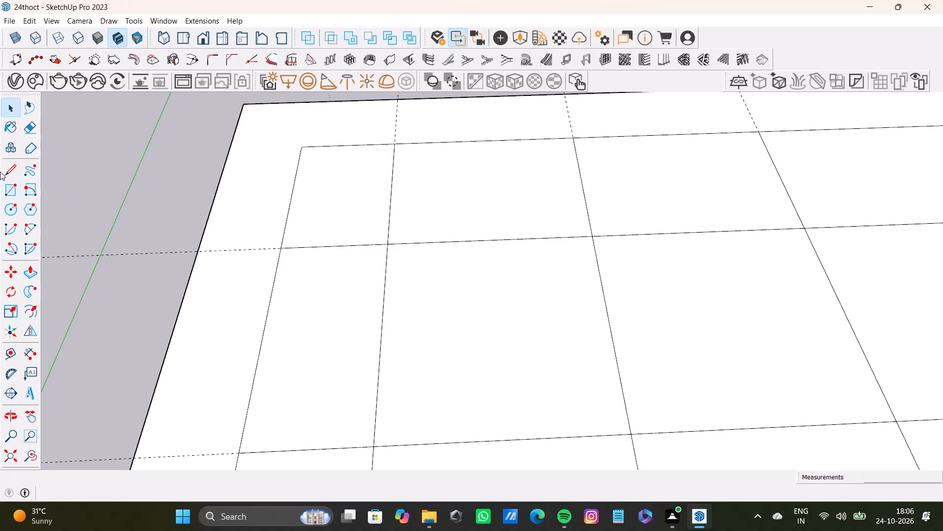
click(356, 206)
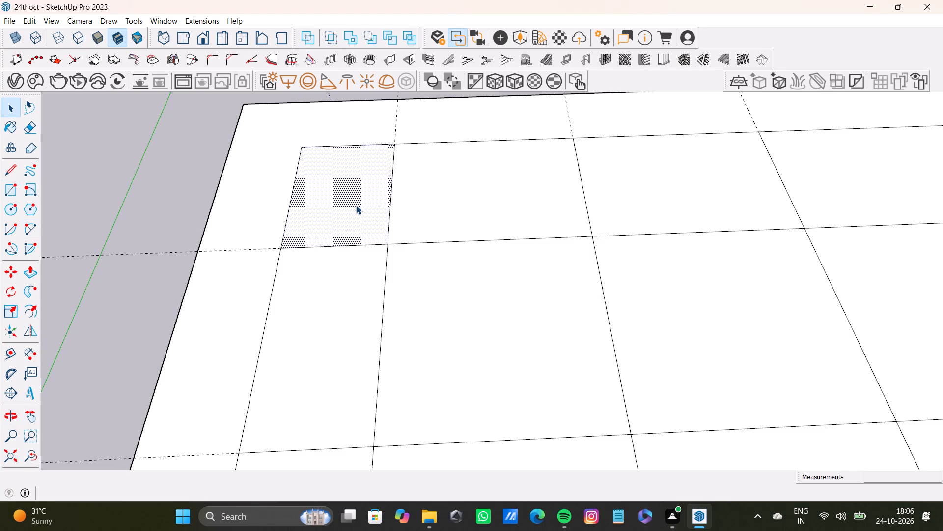
key(f)
drag(354, 208, 339, 212)
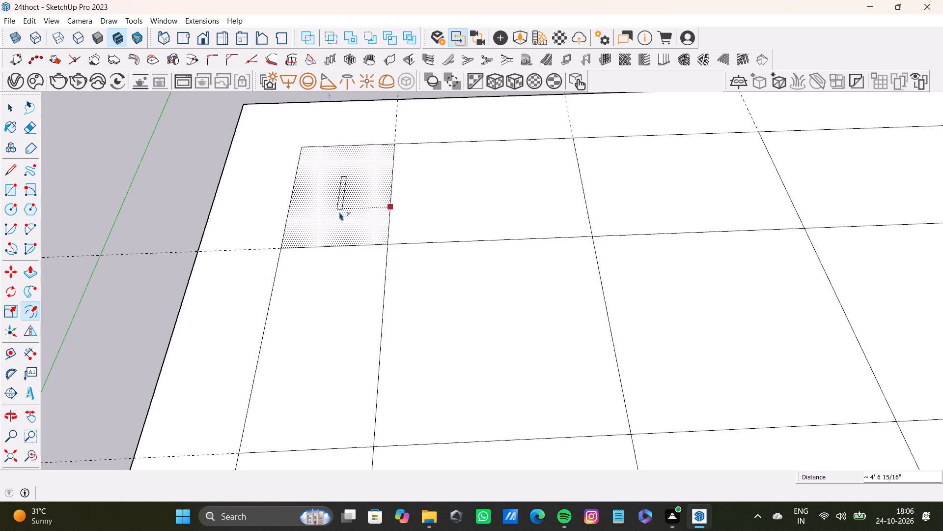
drag(339, 212, 380, 199)
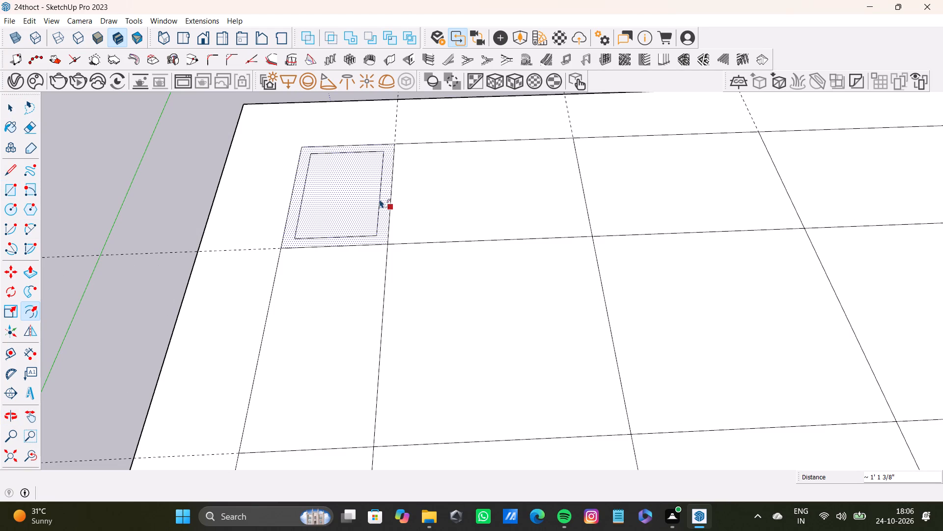
drag(380, 199, 388, 194)
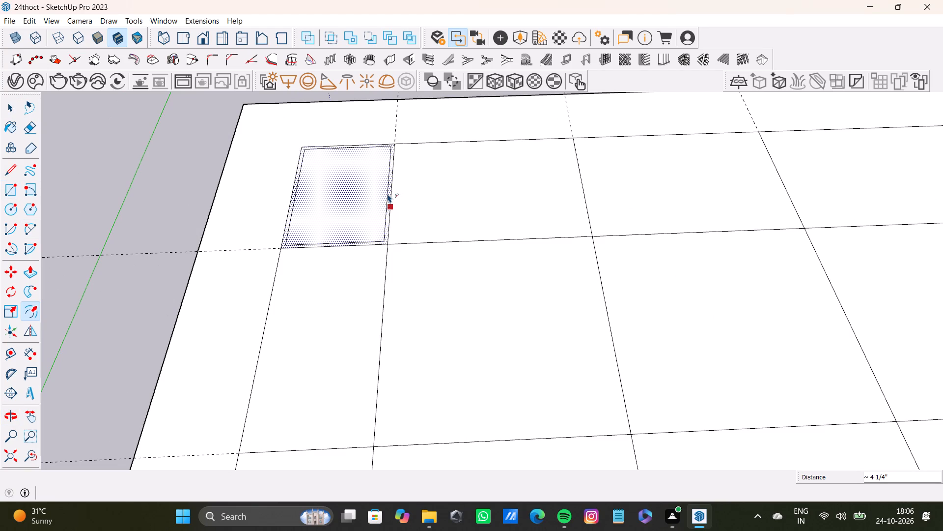
drag(388, 194, 385, 194)
key(space)
Place four guides across the corner cell's inset rectangle, parallel to its long side and roughly 1' 8" to 2' apart.
click(363, 195)
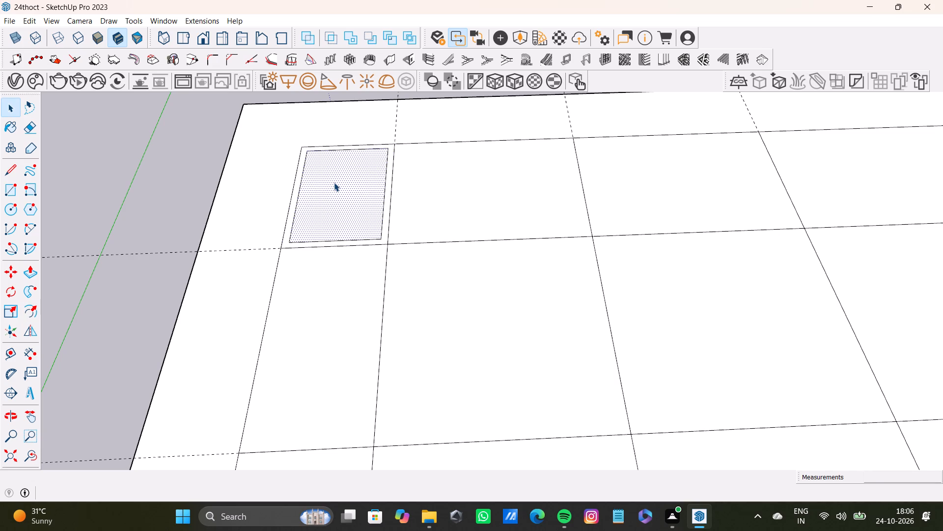
key(t)
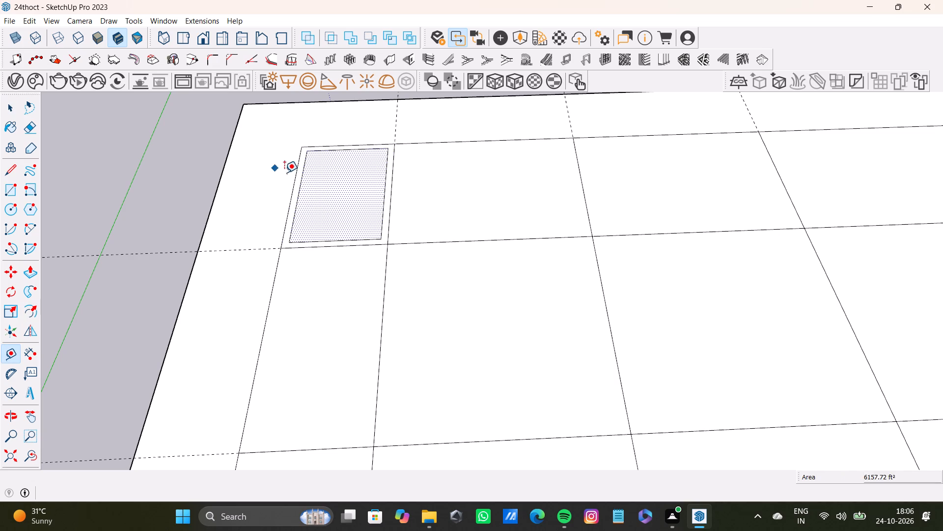
click(297, 211)
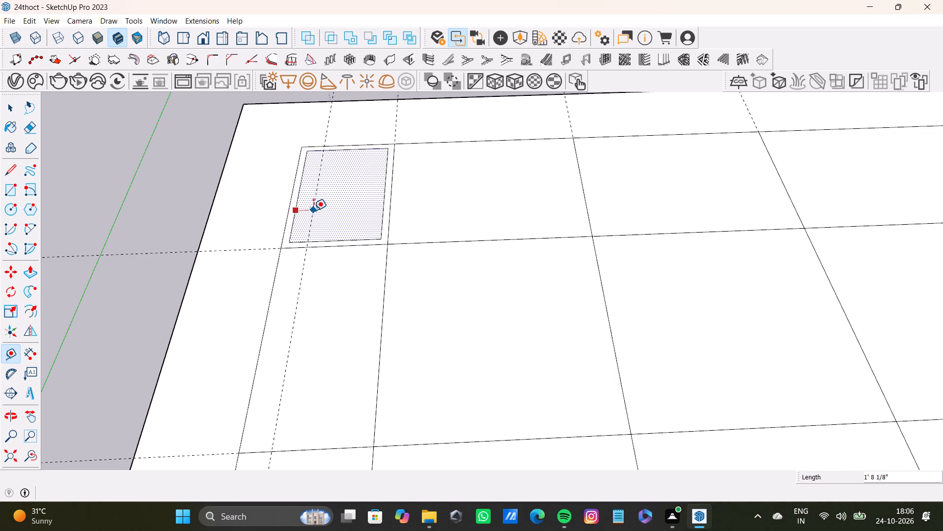
click(313, 210)
click(313, 211)
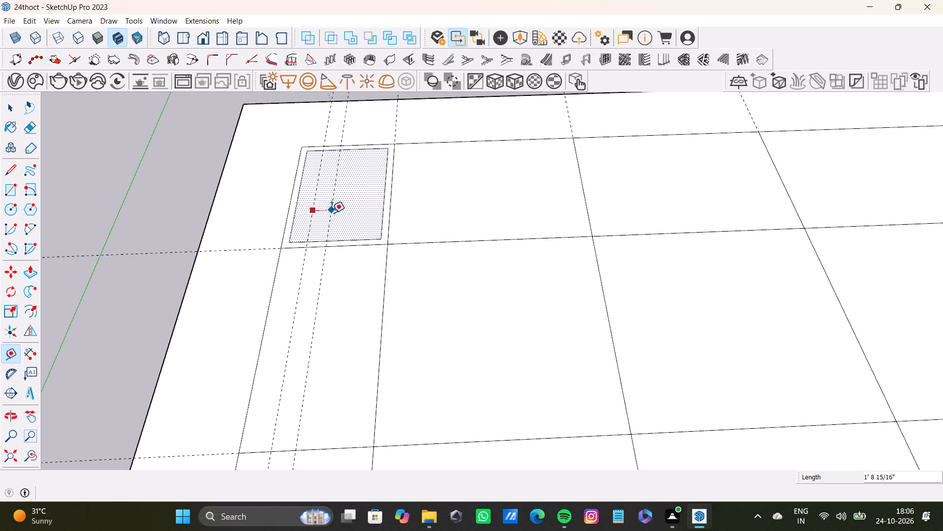
click(332, 213)
click(332, 217)
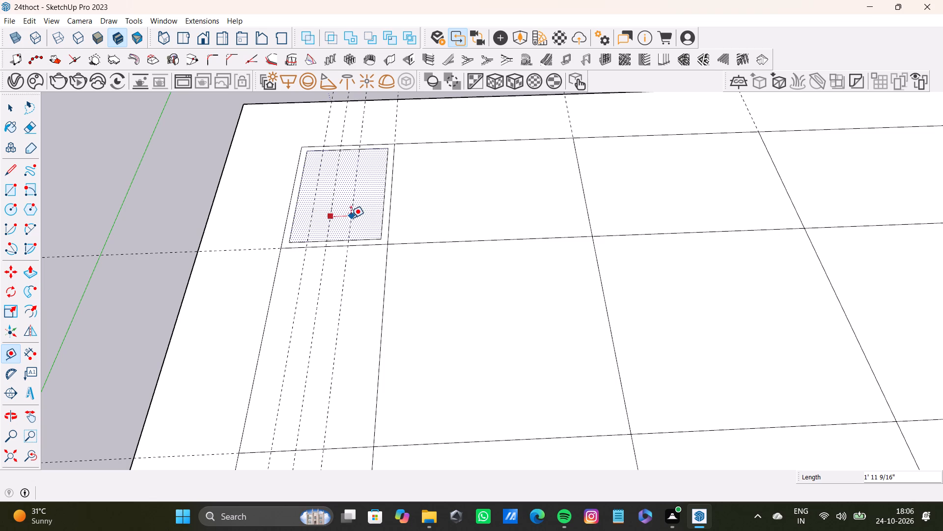
double_click(354, 218)
click(373, 219)
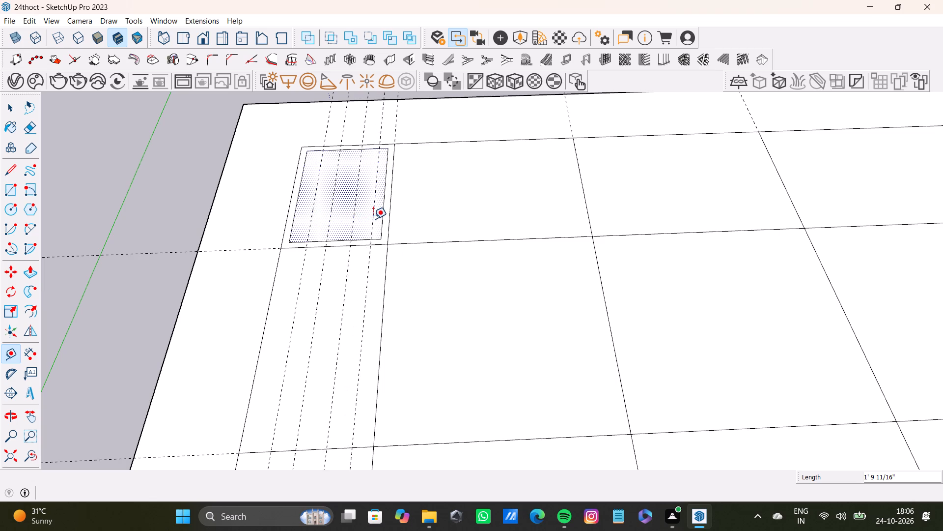
Place four guides across the corner cell's inset rectangle, parallel to its short side, roughly 1' 4" to 1' 6" apart.
scroll(333, 147, up, 4)
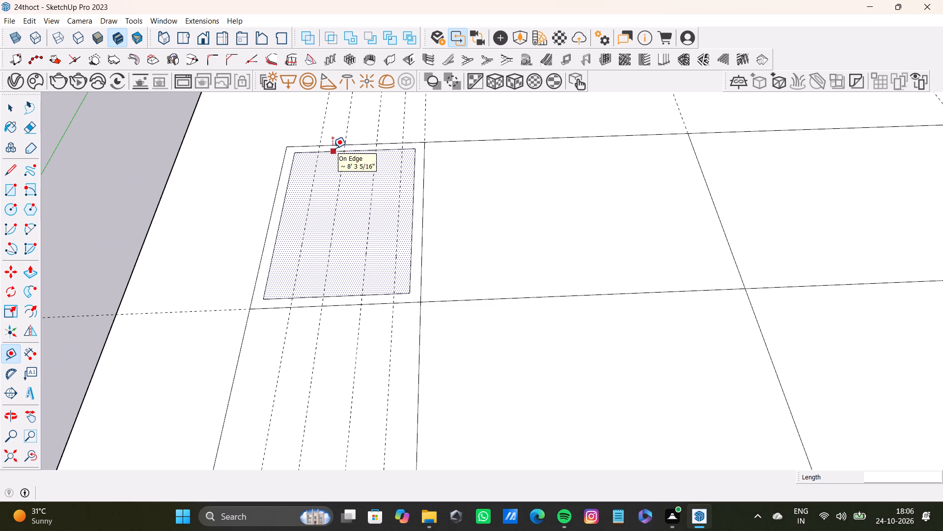
scroll(299, 154, up, 7)
click(315, 148)
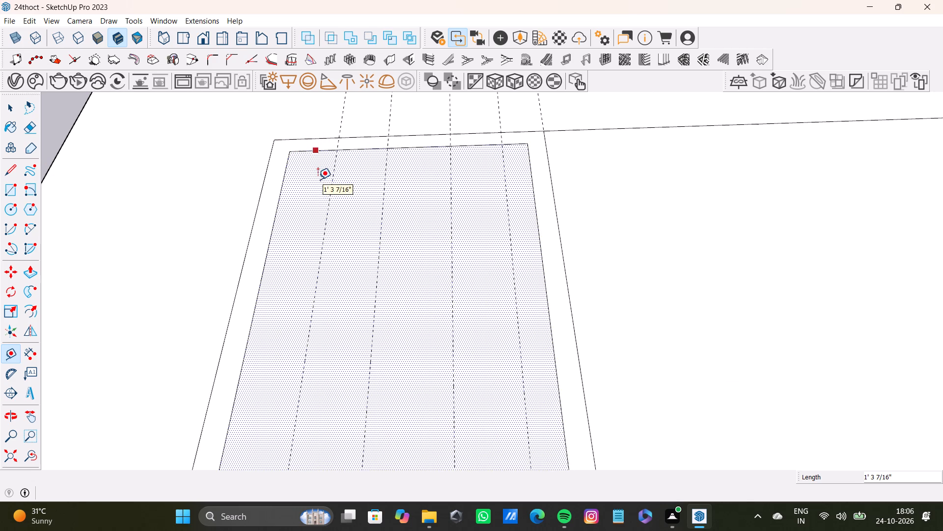
click(305, 177)
click(308, 176)
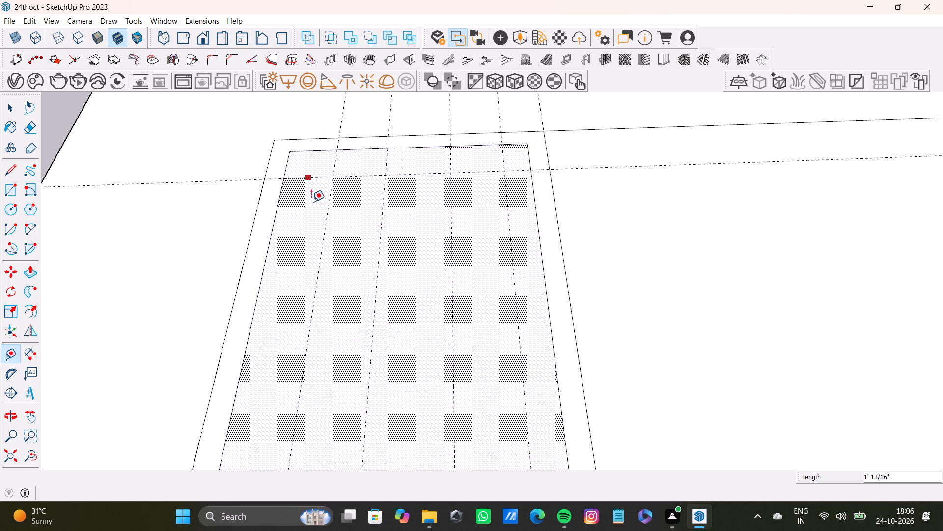
click(296, 210)
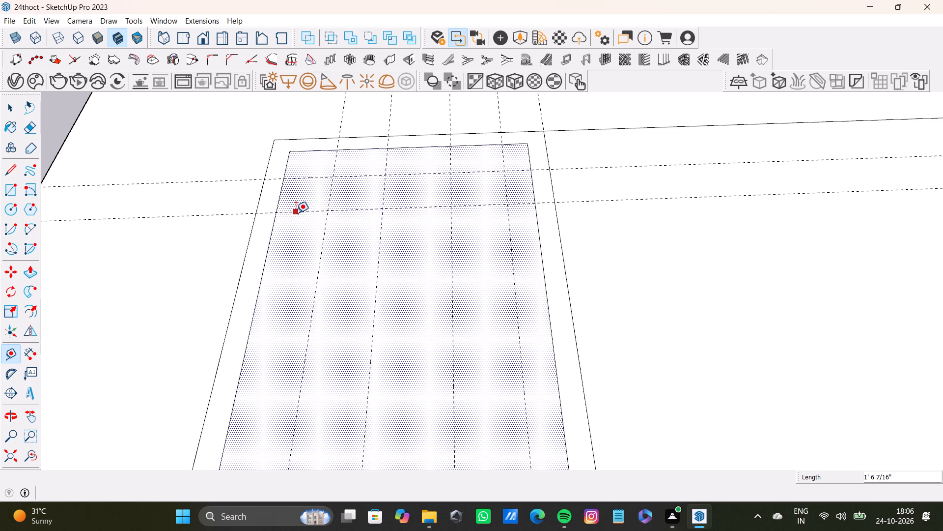
click(299, 211)
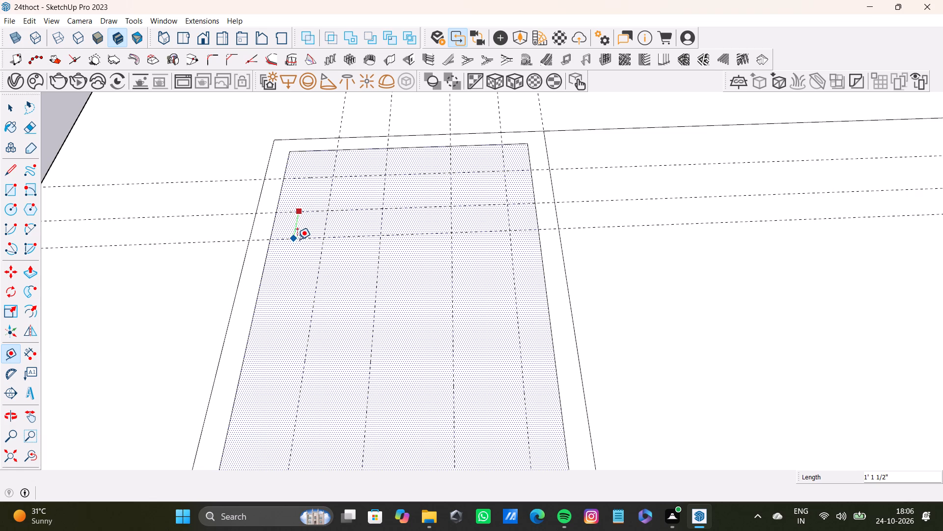
click(297, 247)
click(296, 248)
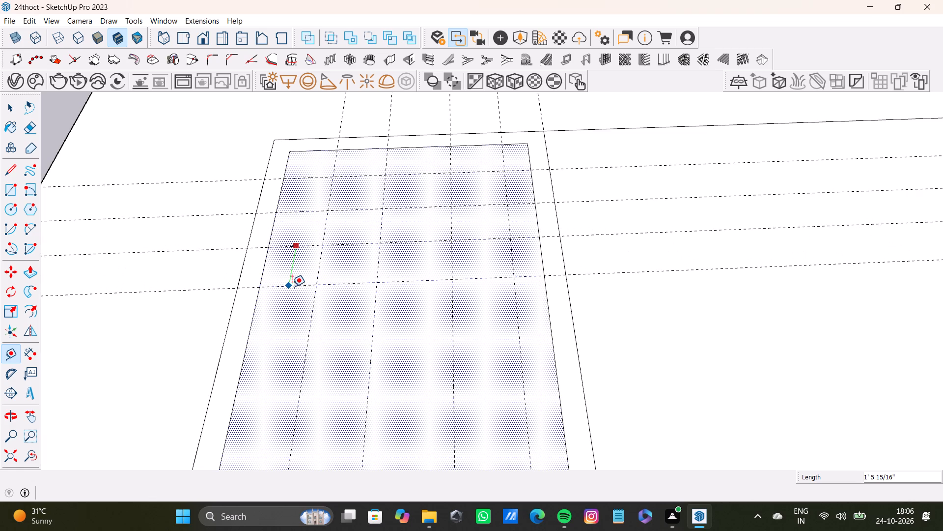
click(259, 286)
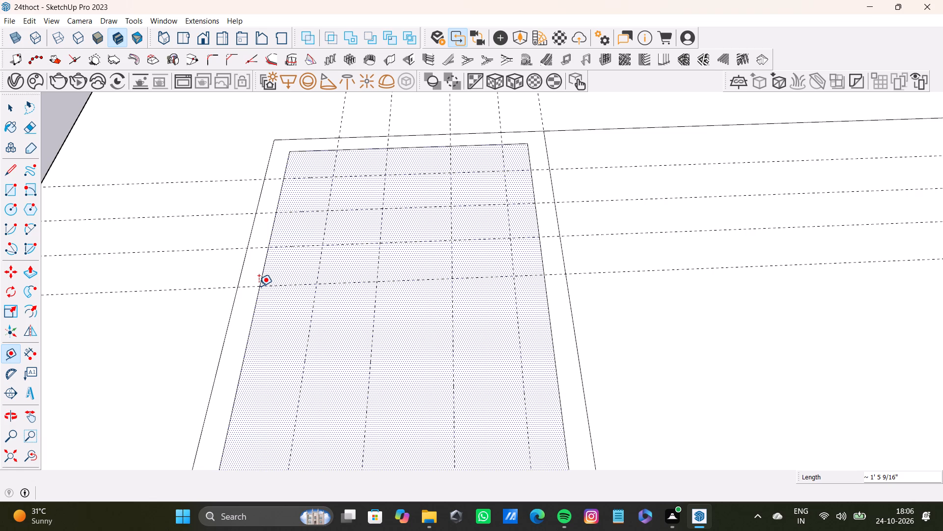
Add four more parallel guides spaced down the rest of the inset rectangle to near its opposite short side.
click(285, 284)
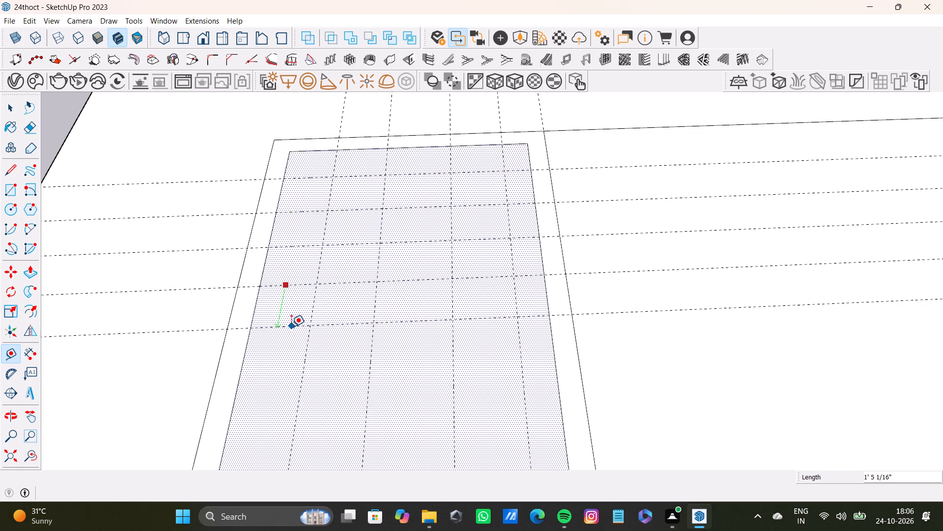
click(291, 326)
click(293, 328)
double_click(289, 371)
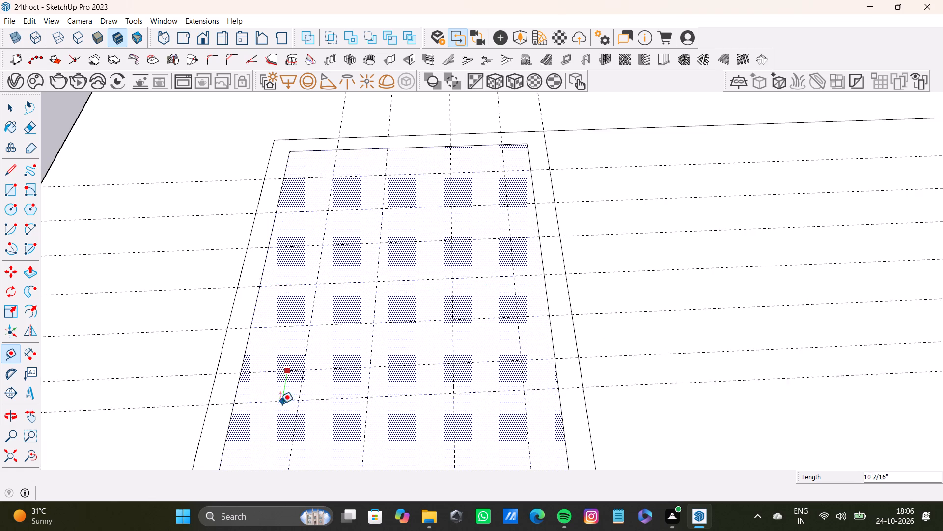
click(278, 428)
scroll(277, 421, down, 5)
scroll(292, 374, down, 4)
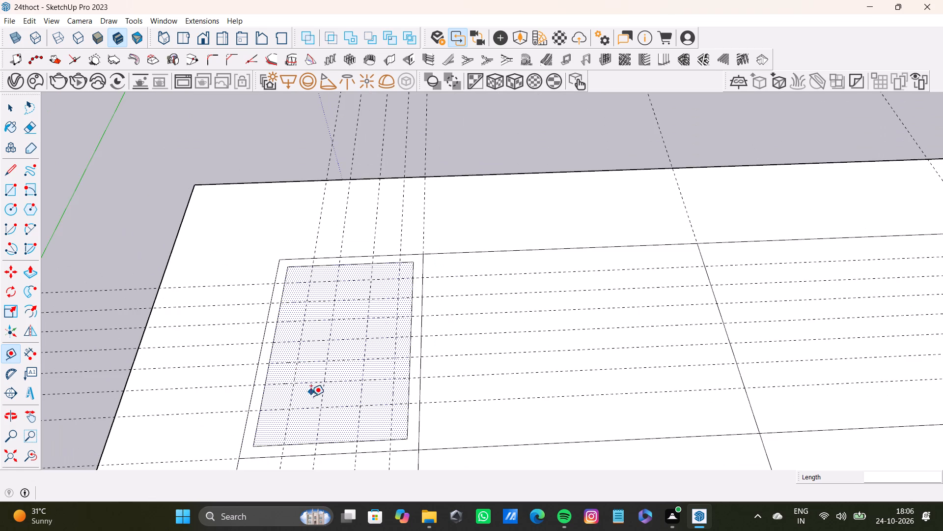
shift+middle_drag(311, 396, 333, 270)
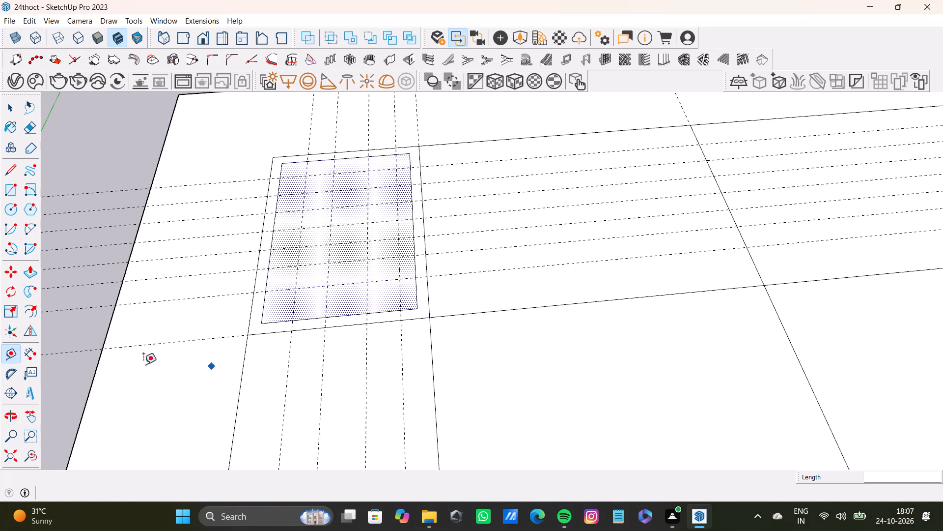
scroll(304, 290, up, 7)
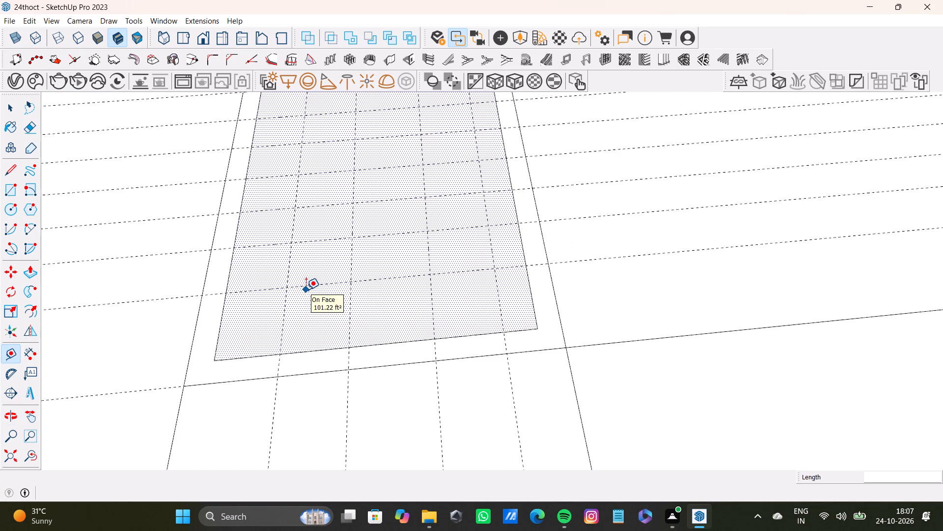
middle_drag(310, 299, 294, 299)
click(318, 274)
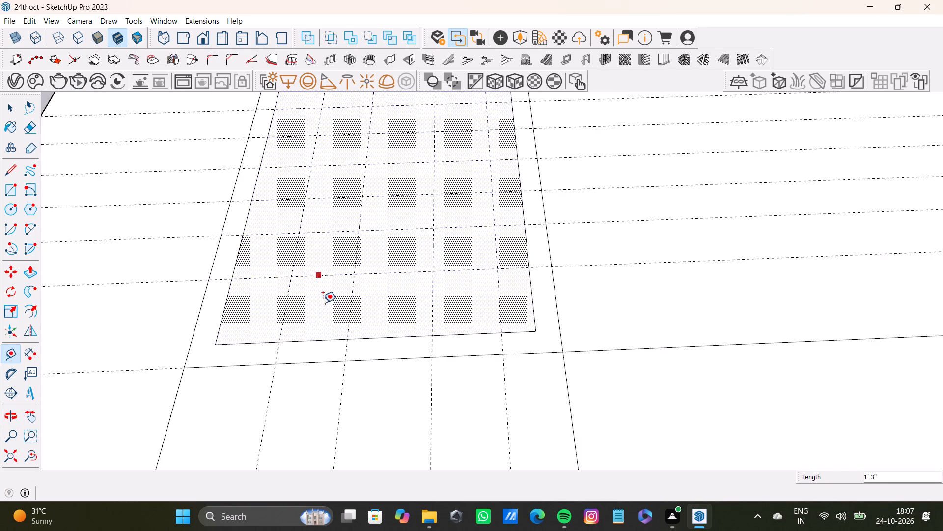
click(315, 311)
Draw rectangles over the first three guide cells of the inset's first row, each 1' 4" deep, the third about 2' 2" wide.
scroll(306, 300, down, 8)
shift+middle_drag(306, 261, 306, 313)
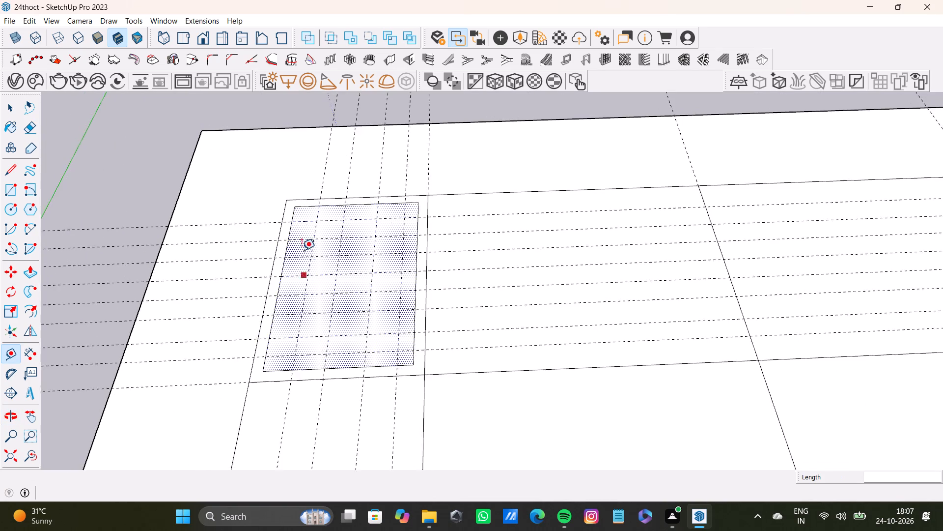
scroll(302, 244, up, 7)
key(r)
scroll(288, 179, up, 7)
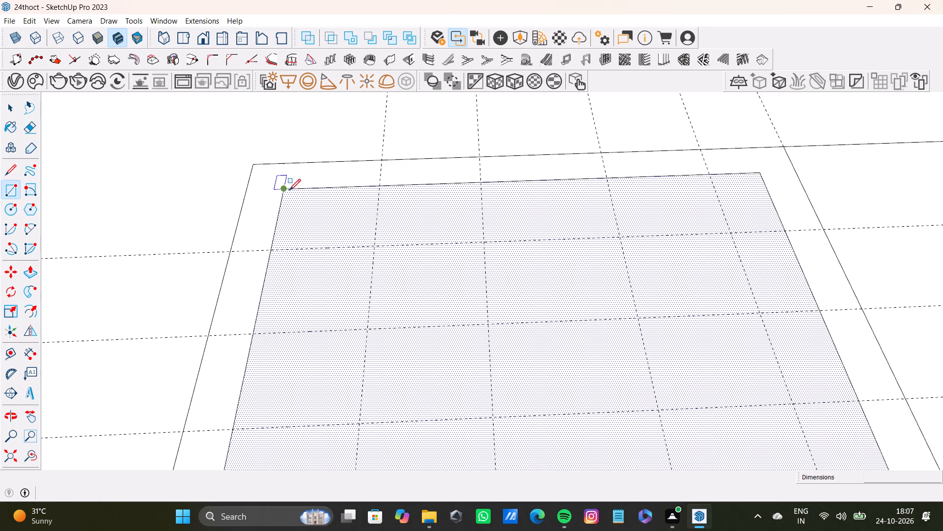
click(284, 190)
click(373, 246)
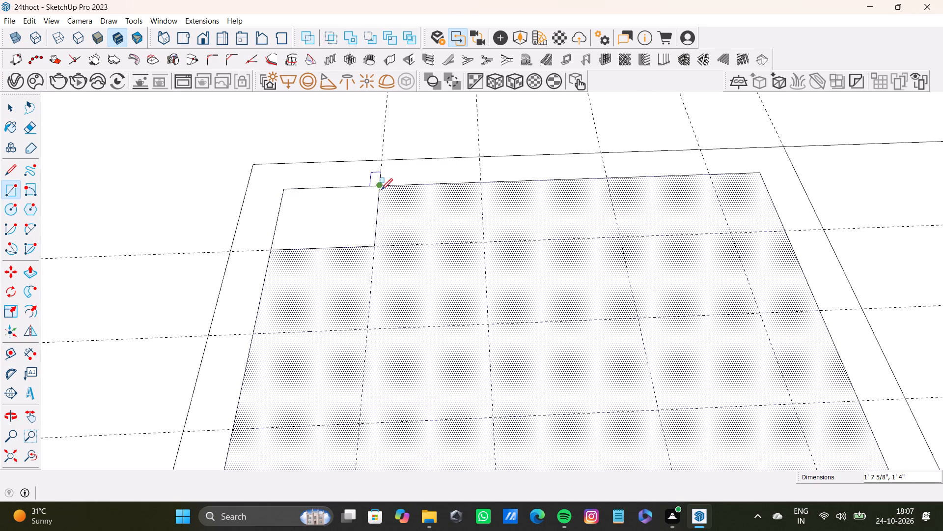
click(376, 184)
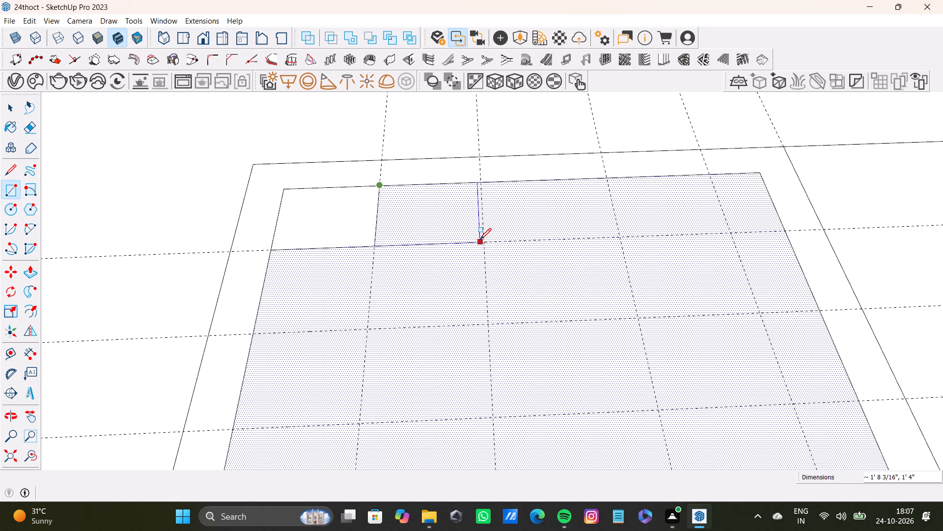
click(481, 239)
click(481, 183)
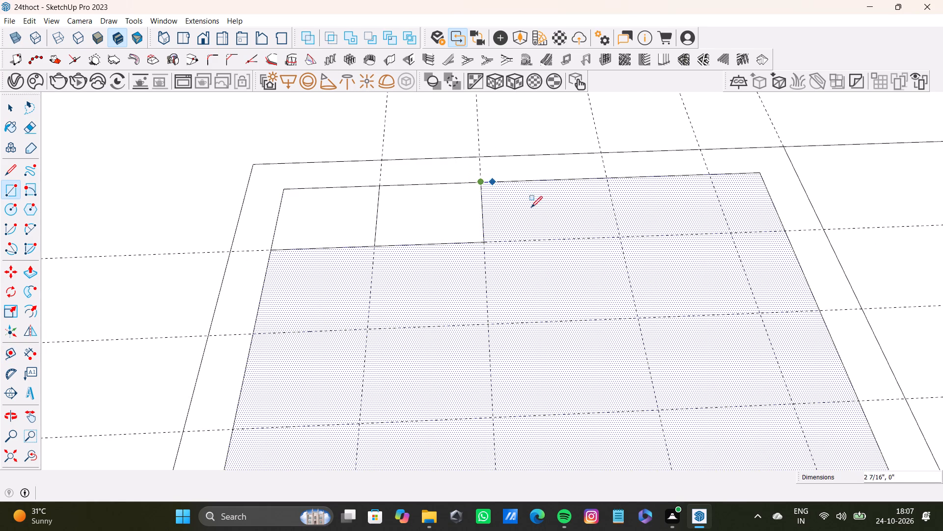
click(620, 236)
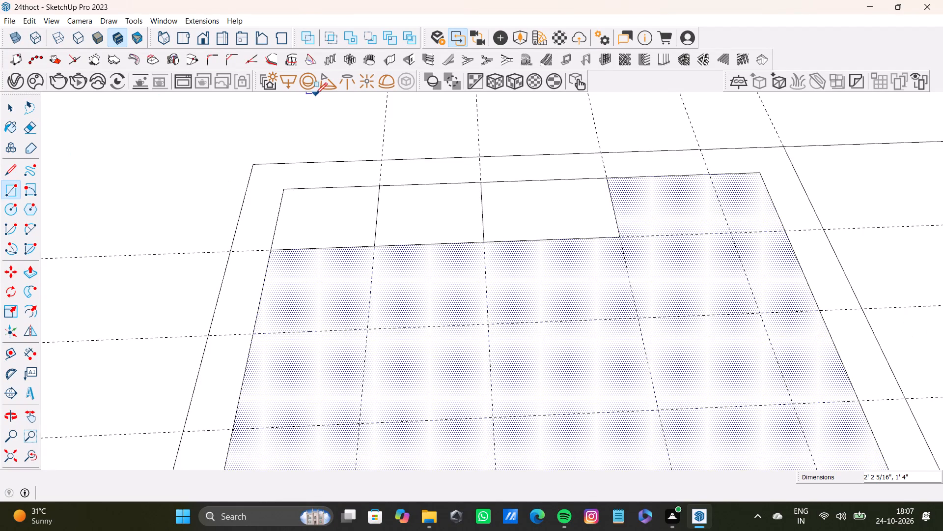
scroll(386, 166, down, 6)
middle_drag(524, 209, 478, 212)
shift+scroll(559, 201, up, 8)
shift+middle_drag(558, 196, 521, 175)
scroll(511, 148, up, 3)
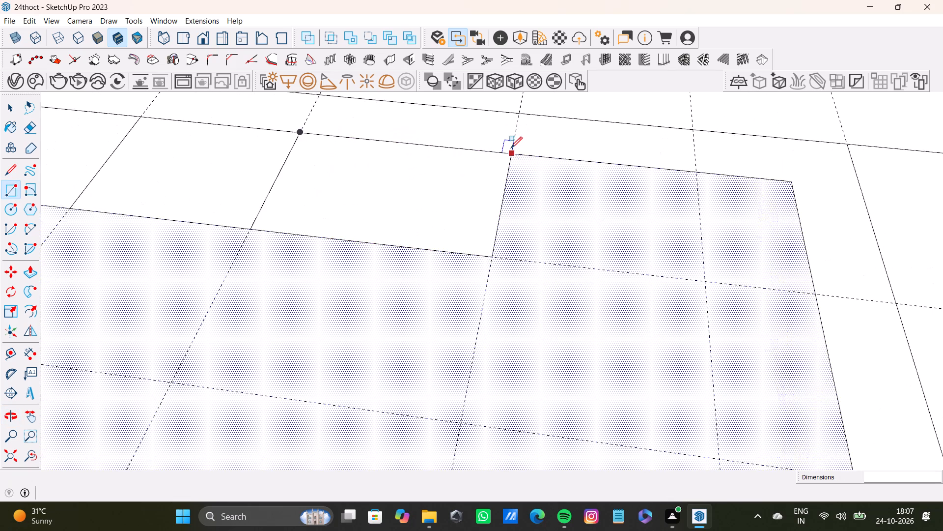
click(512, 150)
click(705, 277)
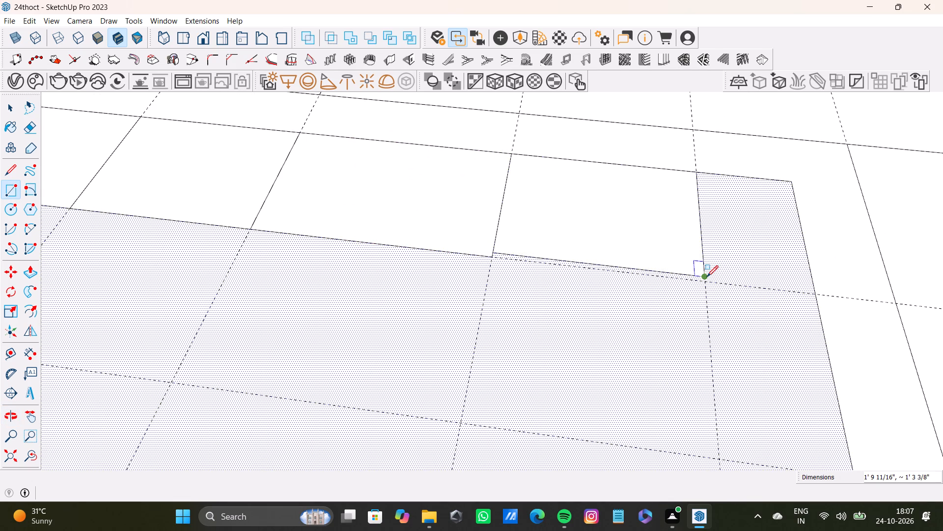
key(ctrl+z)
Complete the inset's first row with rectangles over its last two cells, snapped to the guide intersections at the full row depth.
click(511, 155)
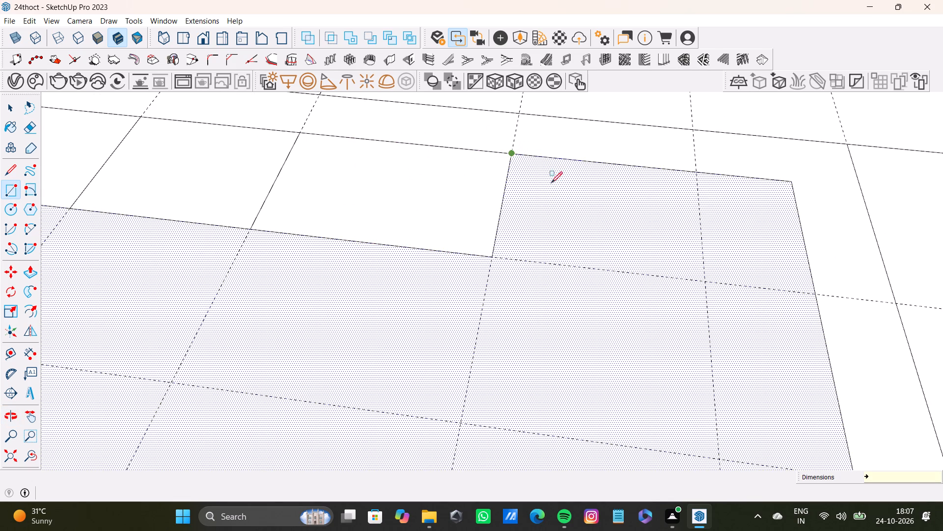
click(708, 282)
click(694, 174)
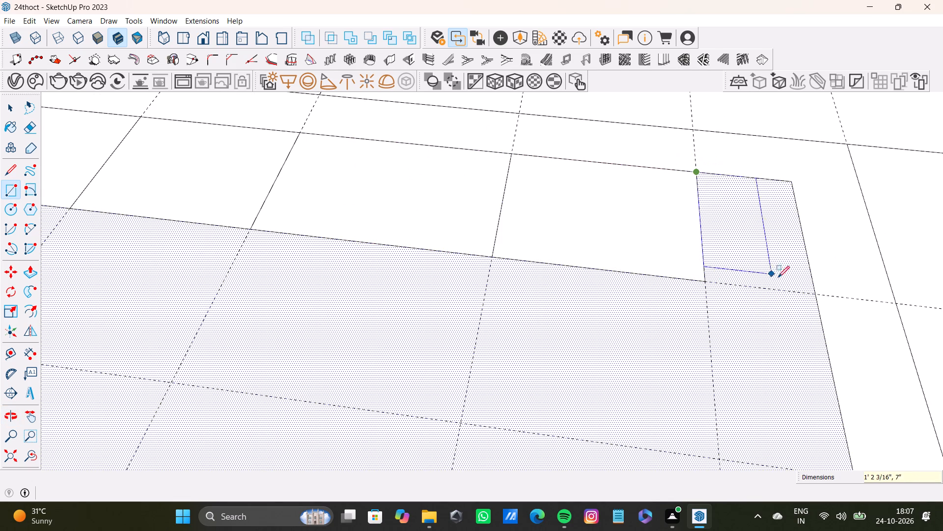
click(815, 293)
Draw rectangles over the second row's first three cells, each about 1' 6" deep and about 1' 8", 1' 9" and 2' 2" wide.
scroll(745, 283, down, 8)
shift+middle_drag(696, 279, 720, 213)
scroll(292, 155, up, 2)
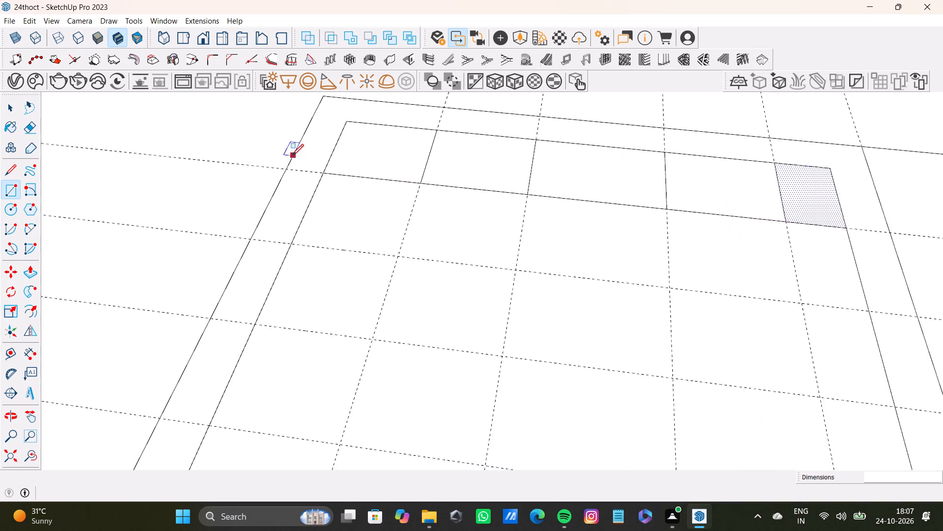
scroll(292, 155, up, 4)
drag(333, 177, 339, 180)
click(471, 324)
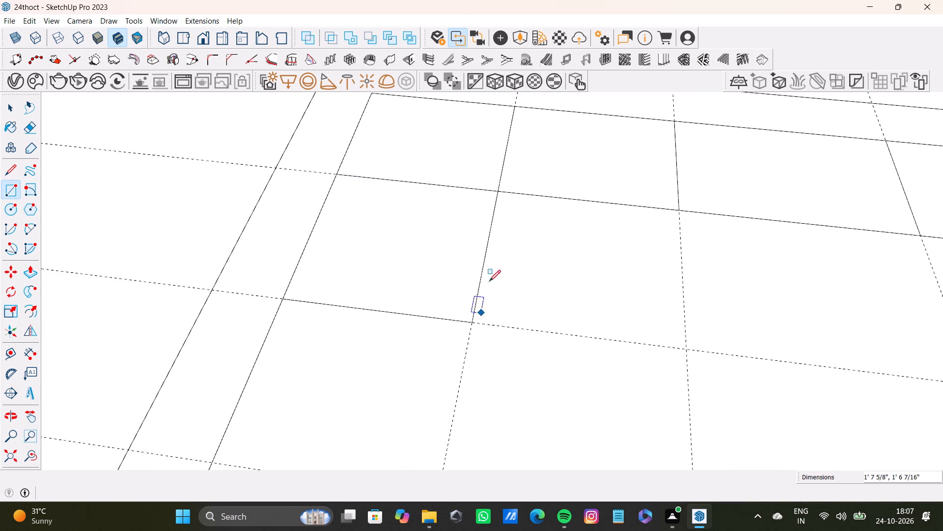
click(497, 195)
click(689, 352)
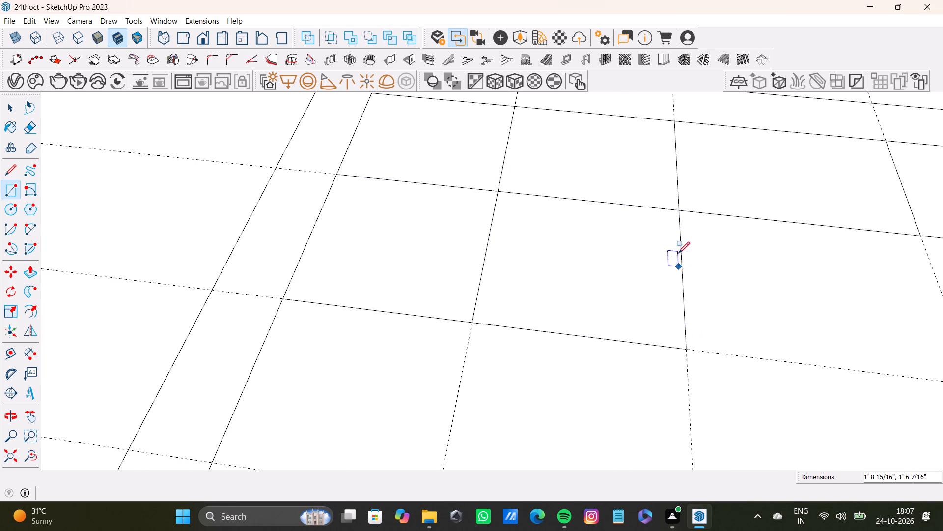
drag(679, 210, 691, 227)
scroll(778, 314, down, 3)
shift+middle_drag(820, 324, 567, 260)
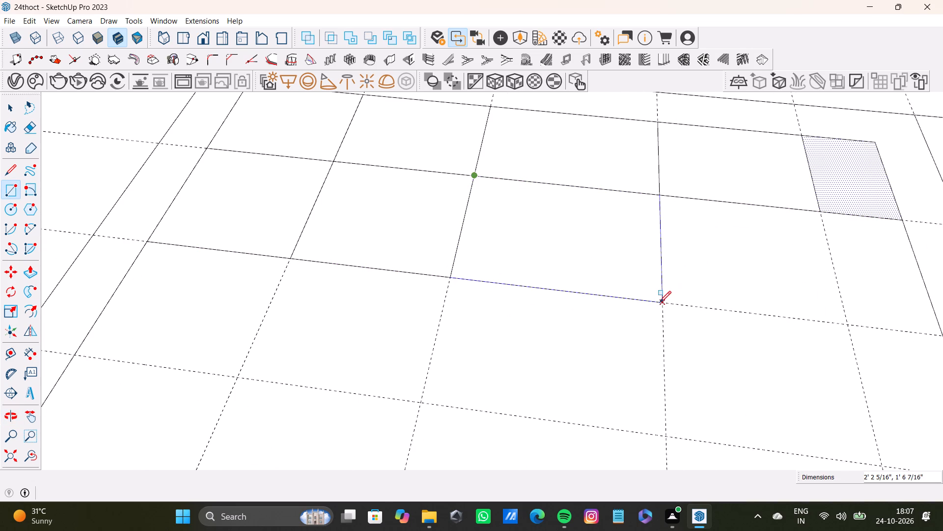
click(660, 302)
Complete the second row with rectangles over its last two cells, each about 1' 6" deep, the fourth about 1' 10" wide.
click(659, 196)
click(845, 324)
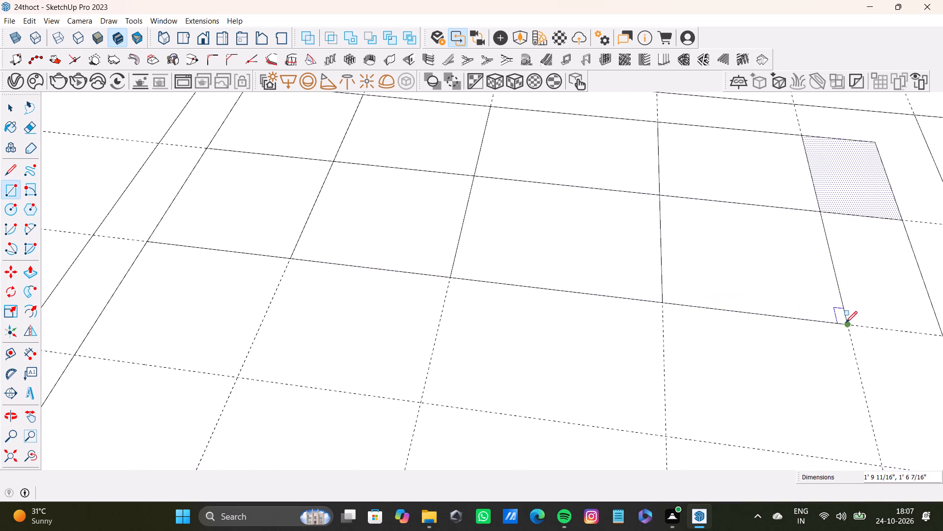
shift+middle_drag(847, 312, 513, 203)
drag(525, 115, 531, 122)
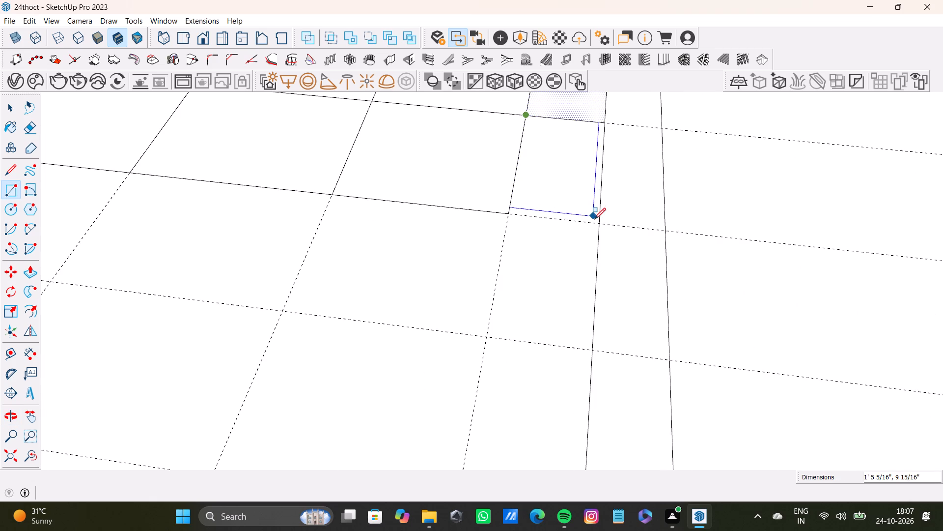
click(597, 224)
Draw rectangles over all five cells of the inset's third row, each about 1' 5" deep.
scroll(543, 218, down, 7)
shift+middle_drag(492, 222, 708, 195)
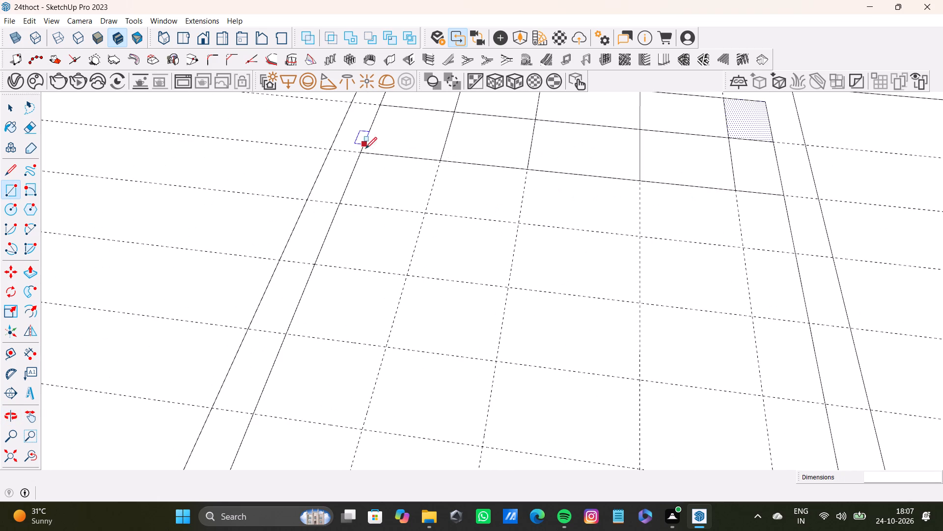
click(361, 151)
click(424, 215)
click(438, 159)
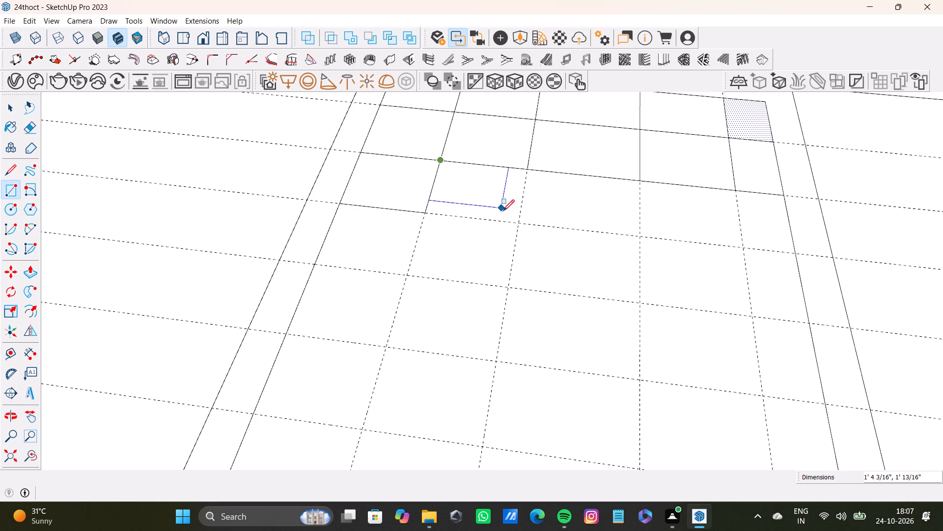
click(522, 225)
drag(526, 171, 530, 171)
click(638, 237)
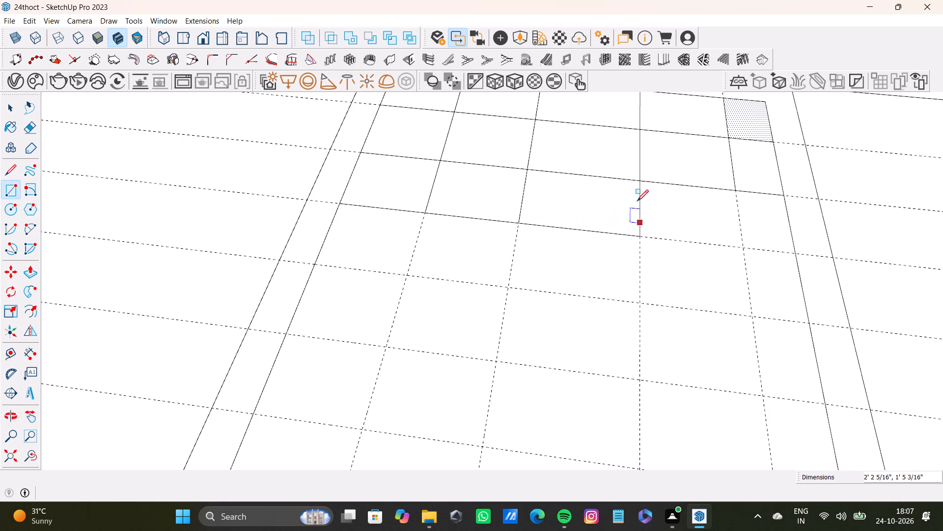
drag(639, 179, 645, 181)
click(745, 249)
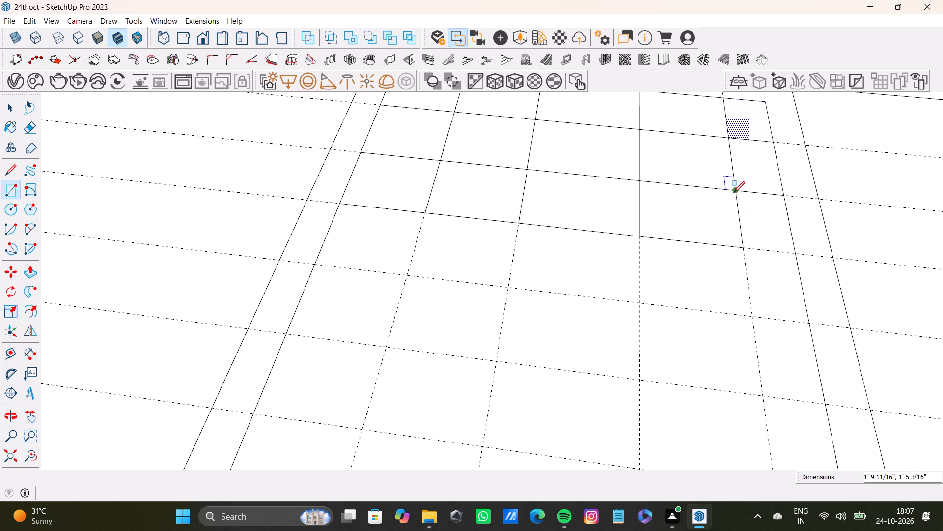
drag(733, 191, 747, 199)
click(793, 254)
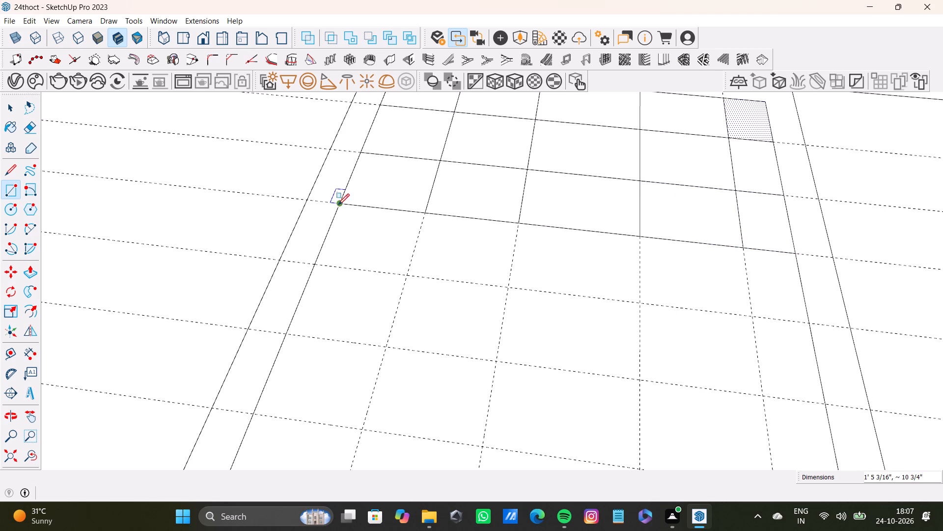
Draw rectangles over all five cells of the inset's fourth row, snapped to the guide intersections, each about 1' 5 1/2" deep.
click(338, 204)
click(403, 278)
click(425, 215)
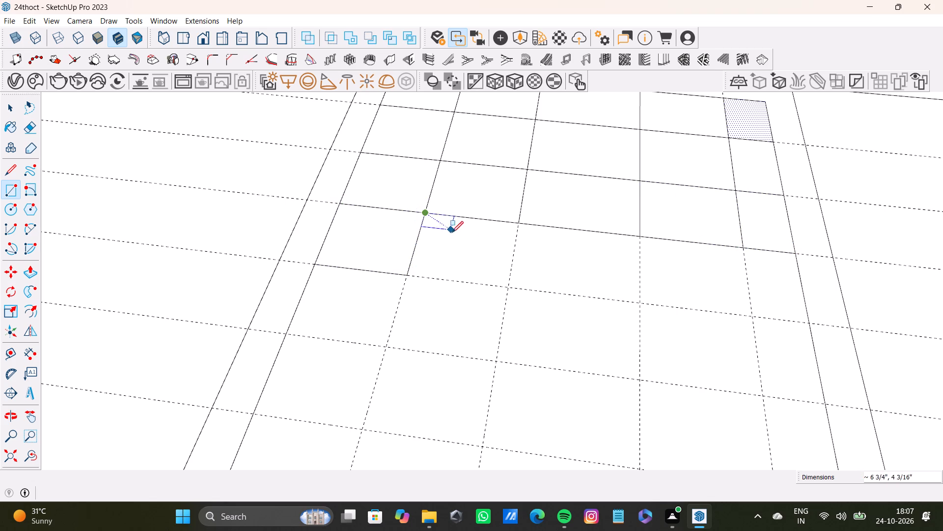
click(509, 286)
click(517, 223)
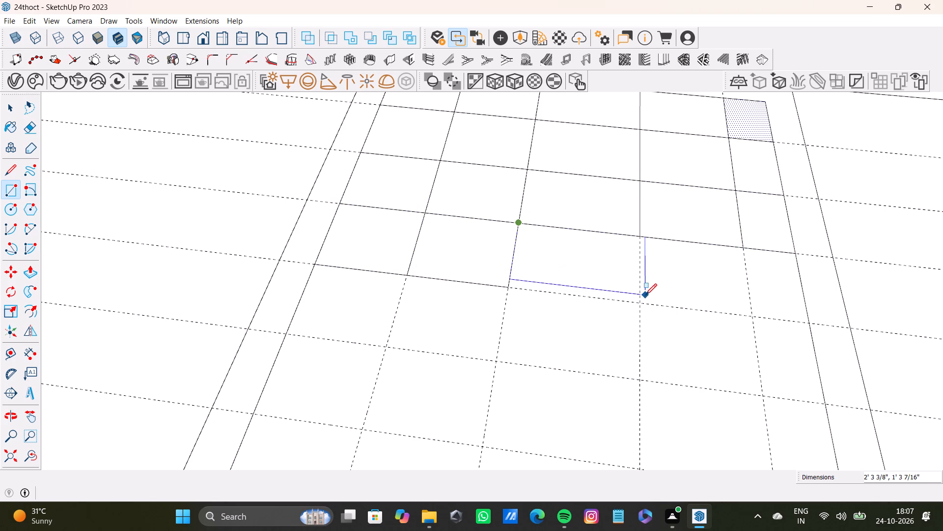
click(641, 303)
click(641, 236)
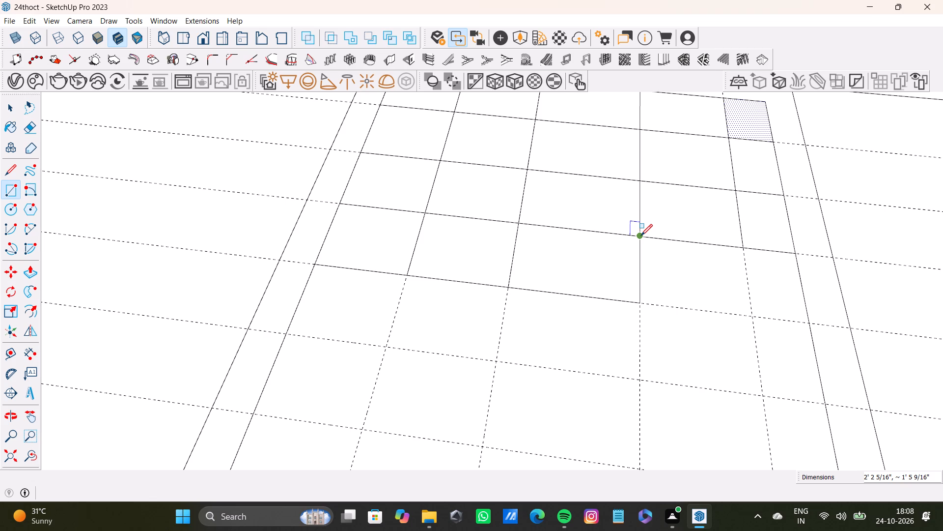
click(641, 236)
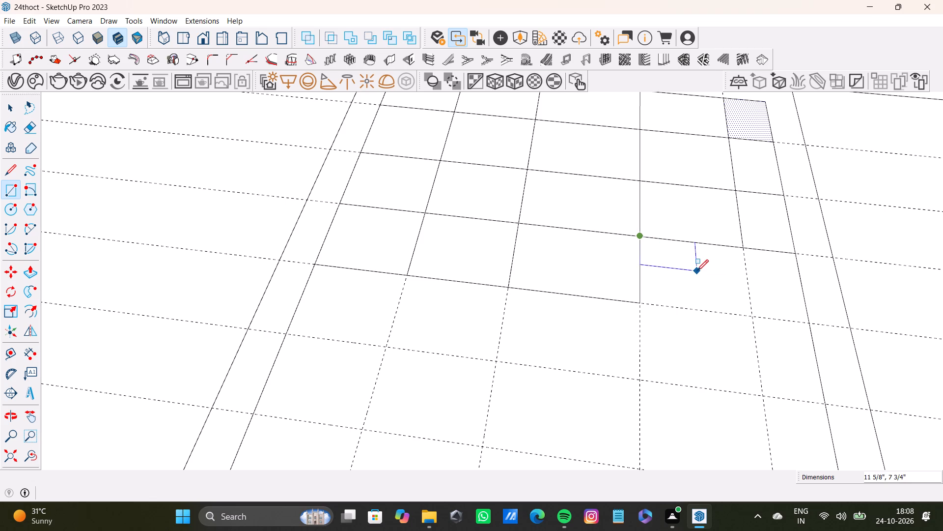
click(750, 318)
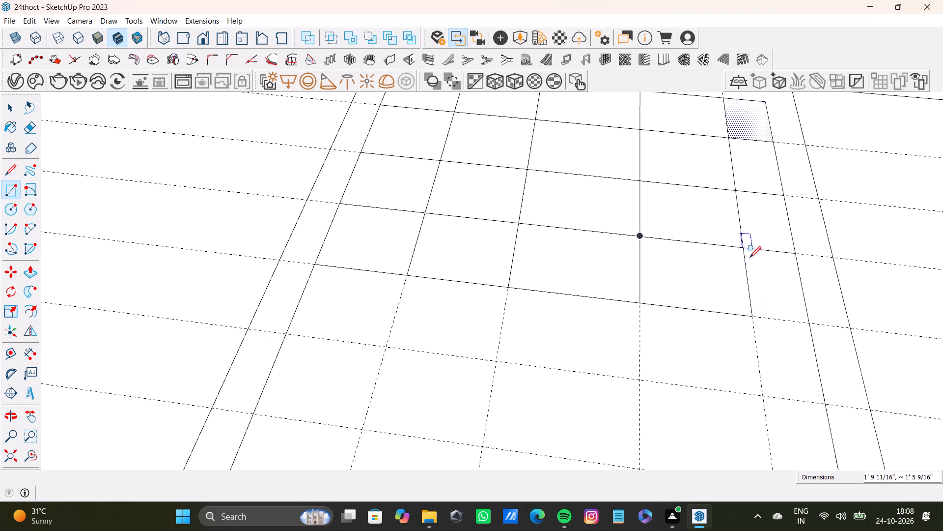
click(746, 250)
click(807, 325)
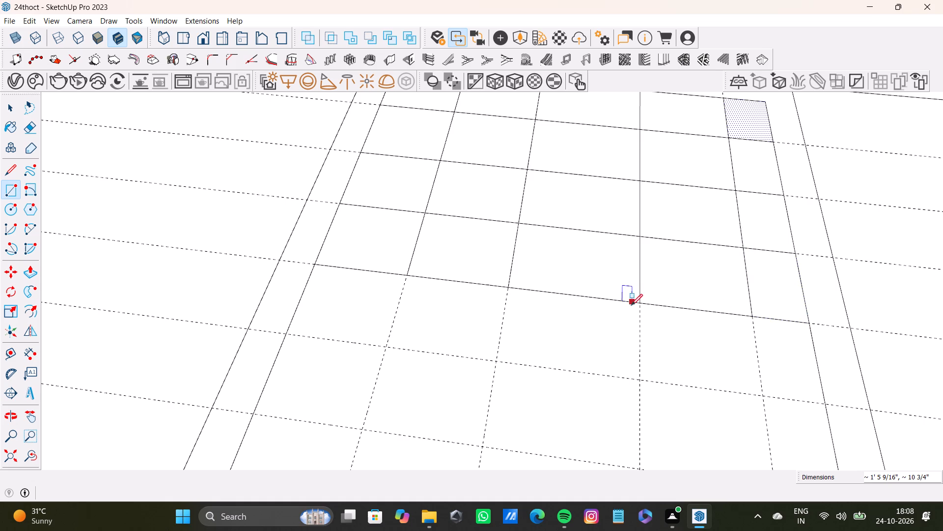
Draw rectangles over the fifth row's first three cells, each about 1' 5" deep, the second and third about 1' 9" and 2' 2" wide.
scroll(630, 306, down, 8)
shift+middle_drag(621, 305, 592, 291)
scroll(451, 287, up, 6)
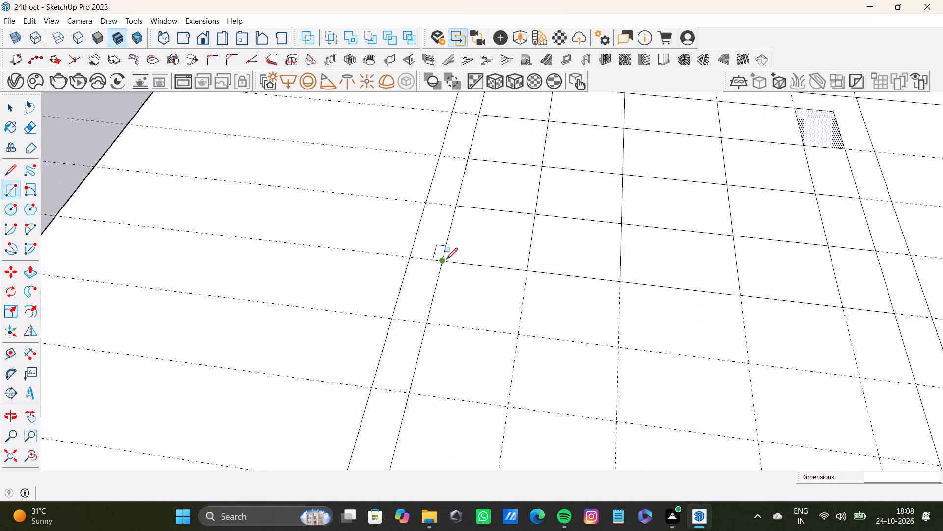
click(445, 260)
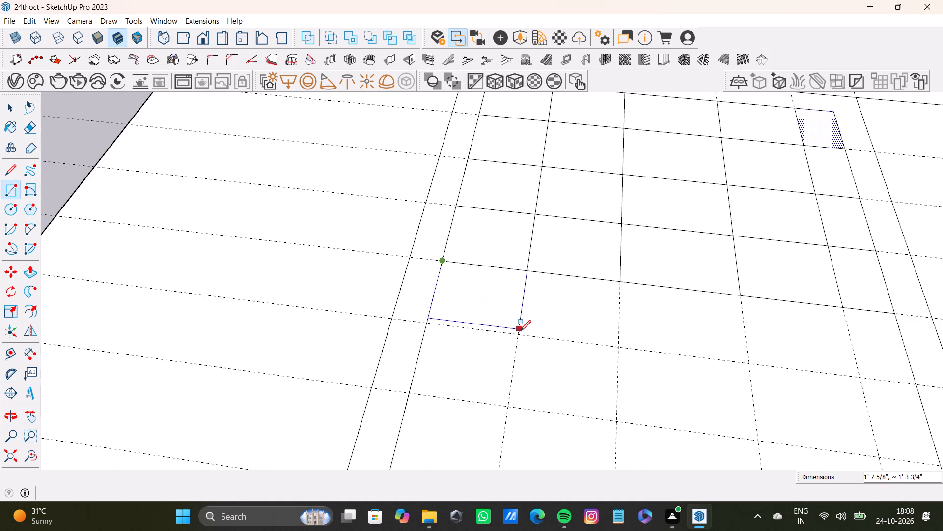
click(519, 335)
click(527, 273)
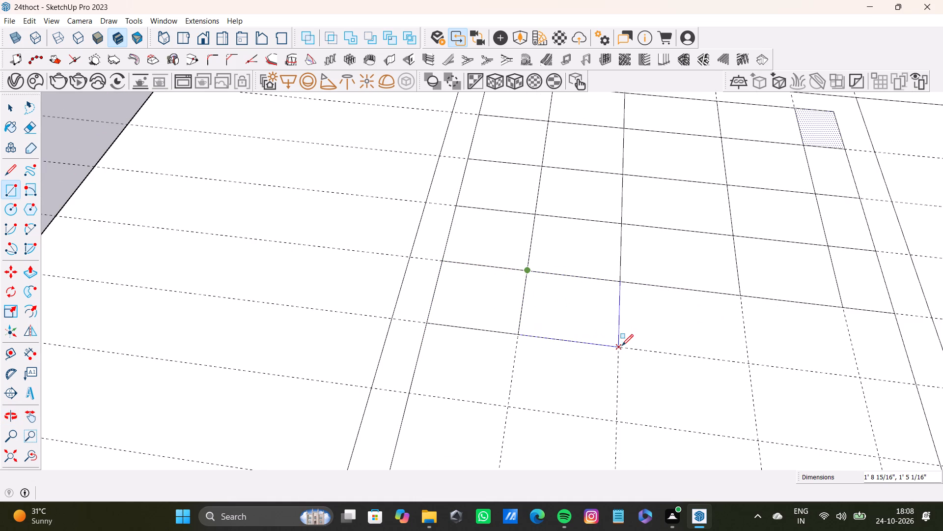
click(620, 346)
click(622, 283)
click(747, 361)
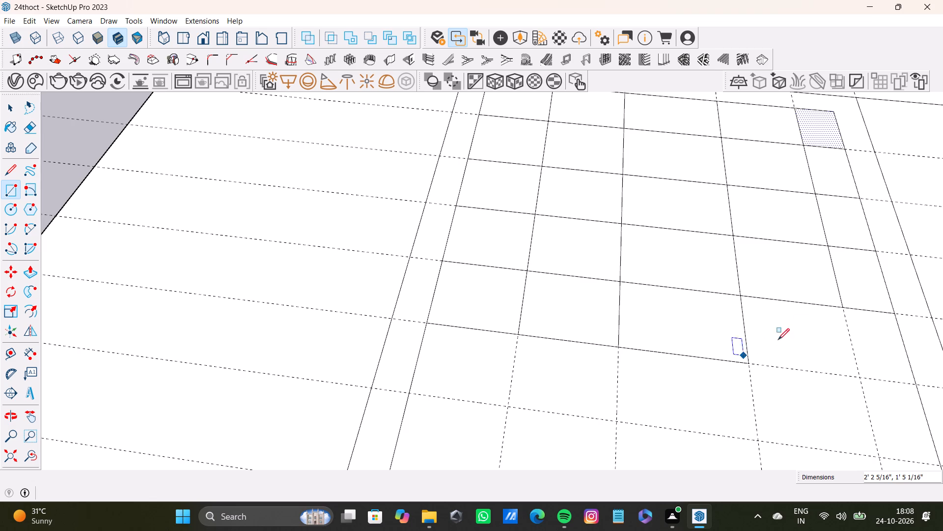
Complete the fifth row with rectangles over its last two cells, snapped to the guide intersections at the full row depth.
scroll(656, 306, down, 3)
shift+middle_drag(722, 302, 706, 289)
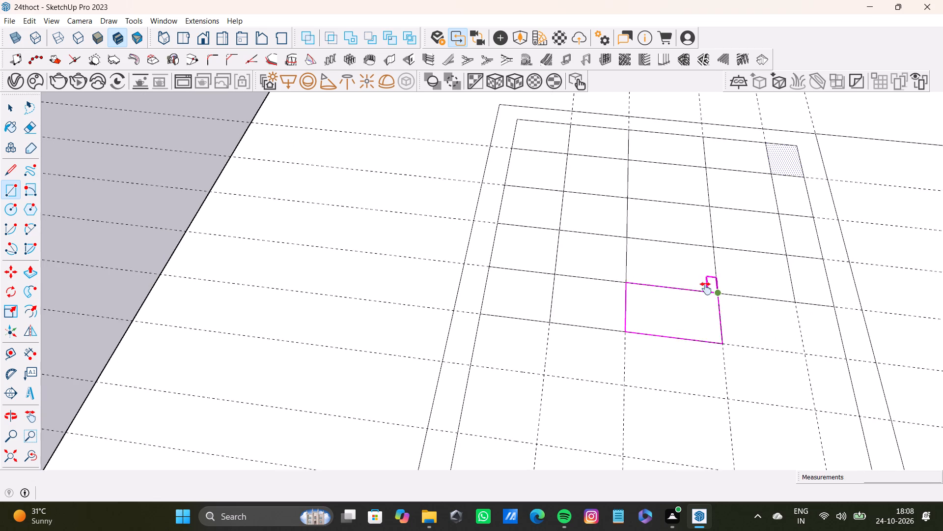
shift+middle_drag(706, 289, 557, 270)
scroll(561, 270, up, 6)
click(550, 269)
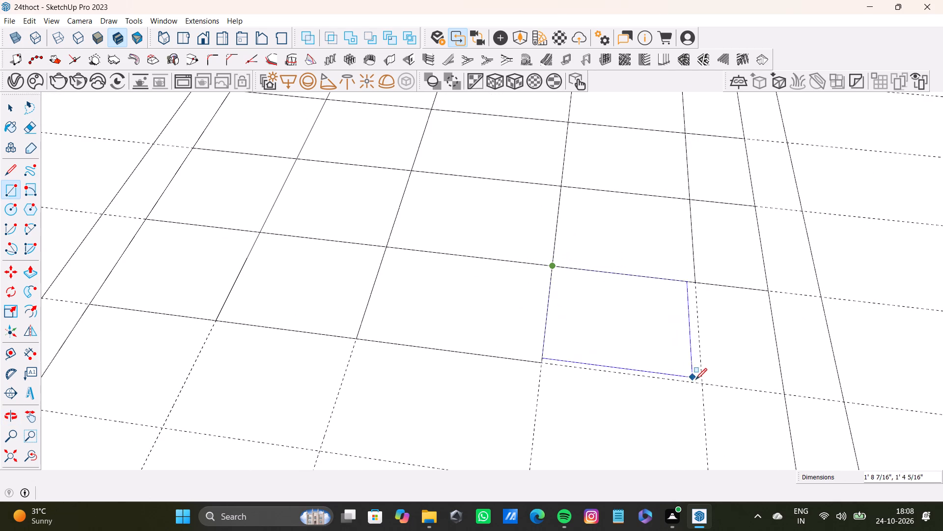
click(701, 386)
click(694, 282)
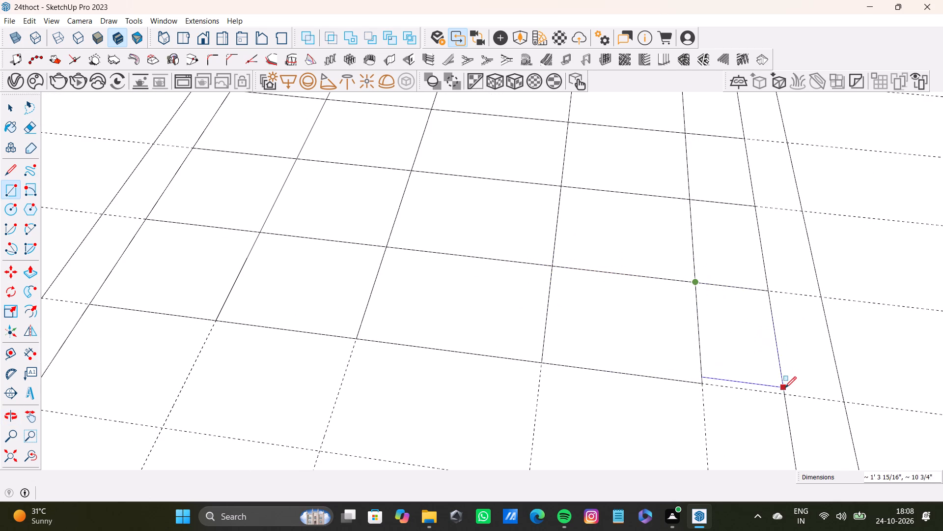
click(786, 393)
Draw a rectangle over the sixth row's first cell, about 1' 8" wide and 1' 4 1/2" deep.
scroll(689, 344, down, 8)
scroll(404, 347, down, 2)
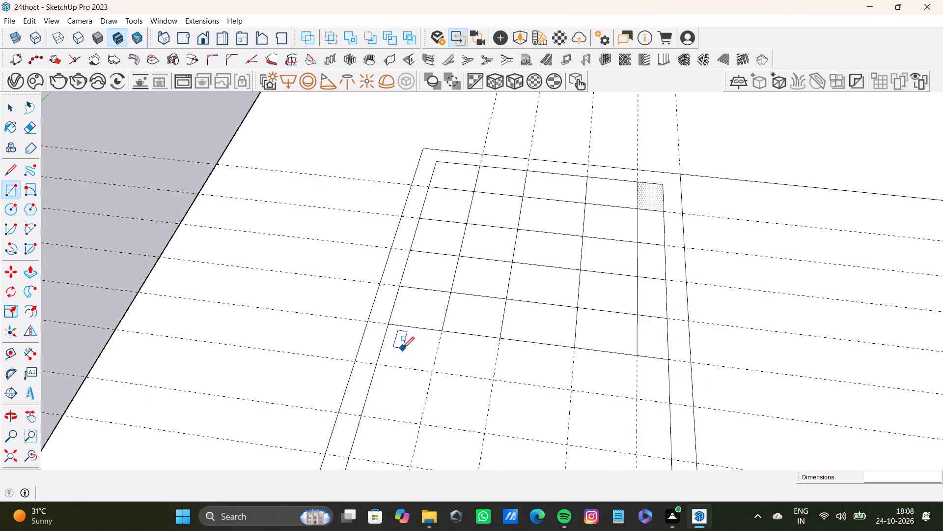
scroll(403, 348, down, 1)
scroll(377, 350, up, 7)
click(397, 310)
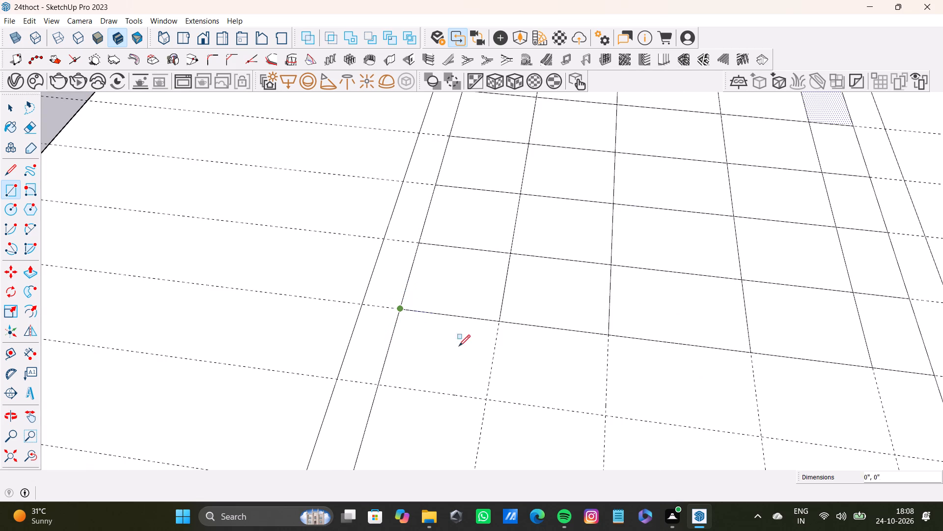
click(487, 398)
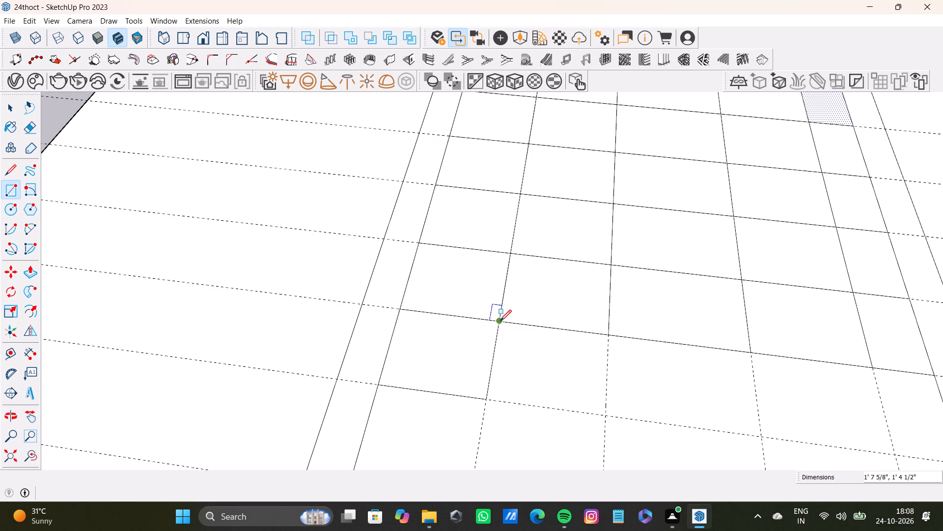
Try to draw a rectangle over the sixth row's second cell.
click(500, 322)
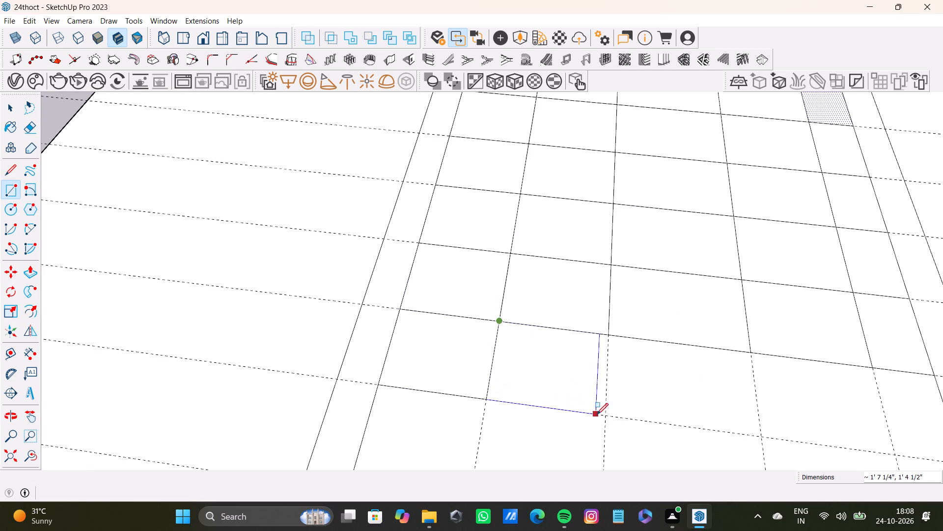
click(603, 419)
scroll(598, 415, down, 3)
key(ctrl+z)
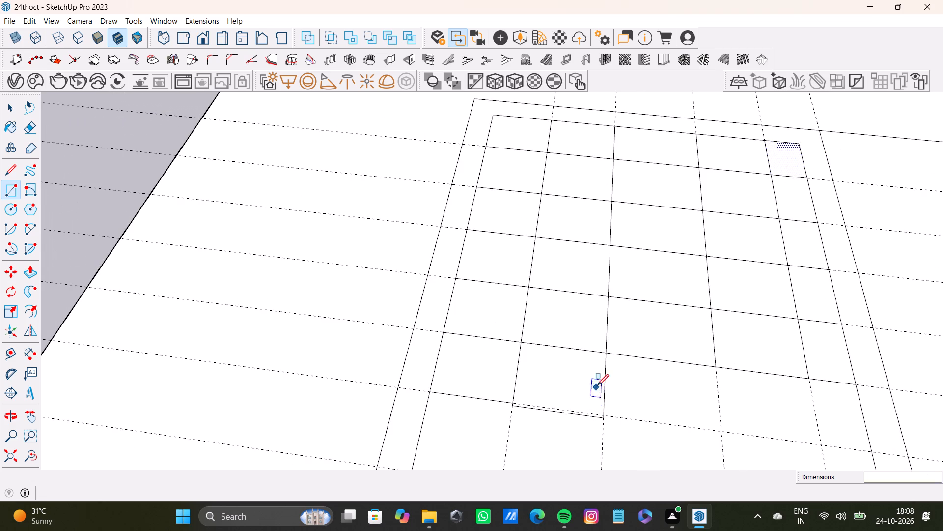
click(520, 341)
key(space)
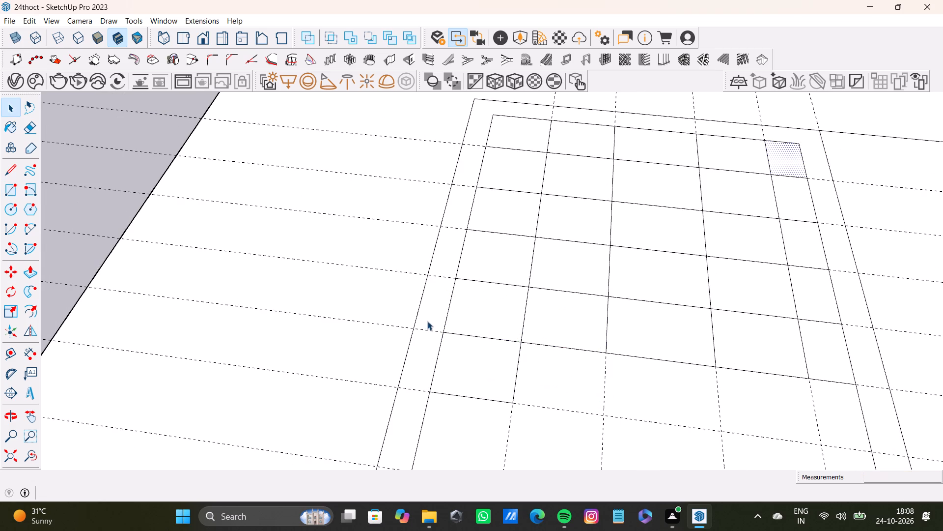
Draw rectangles over the sixth row's second, third and fourth cells, each about 1' 4 1/2" deep, the second about 1' 9" wide.
key(r)
click(524, 341)
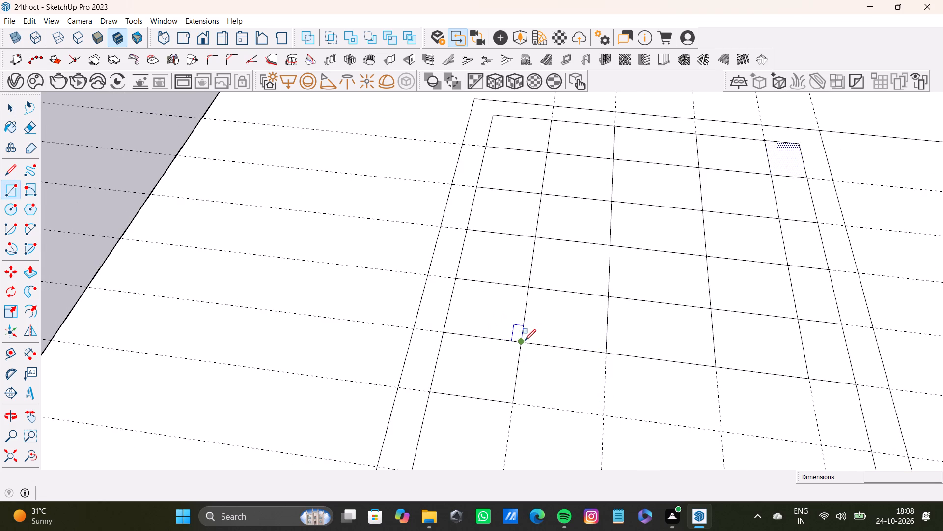
click(606, 414)
click(607, 354)
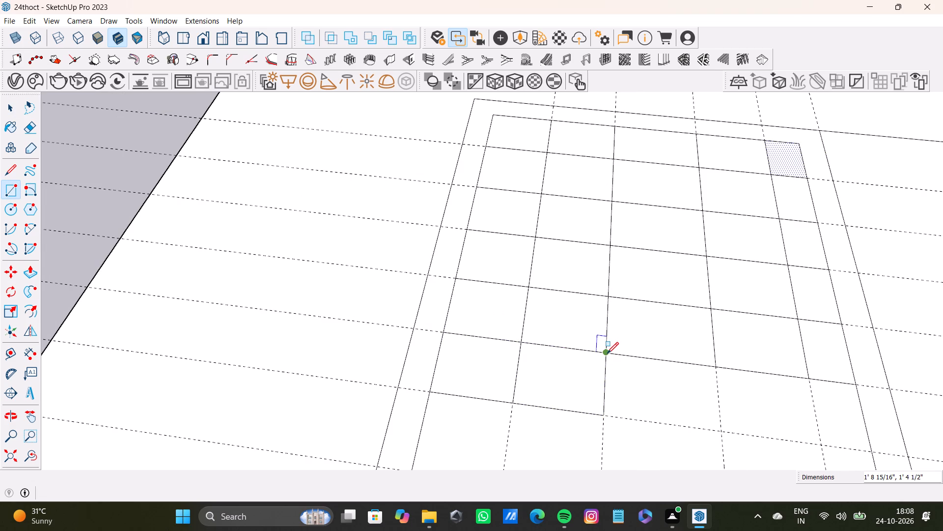
click(721, 428)
scroll(715, 433, down, 4)
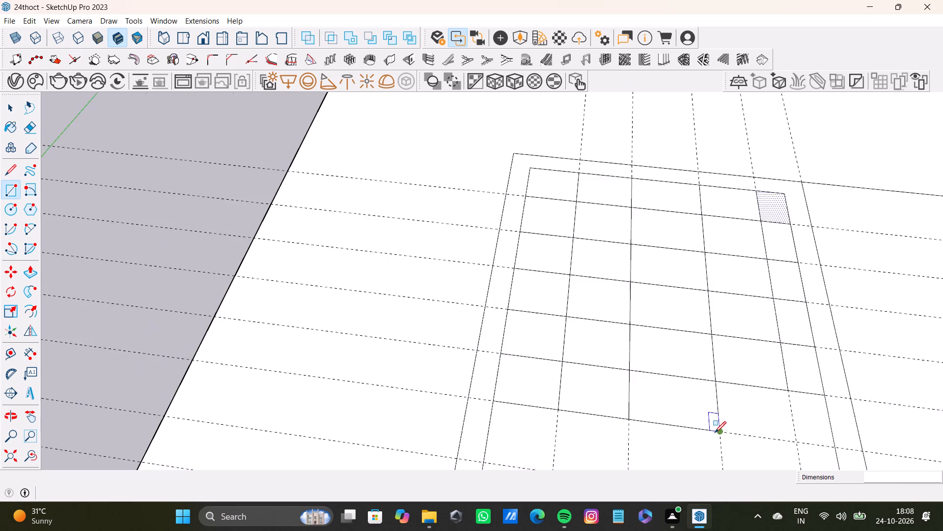
scroll(715, 433, down, 2)
middle_drag(721, 421, 532, 369)
scroll(531, 361, up, 6)
click(533, 332)
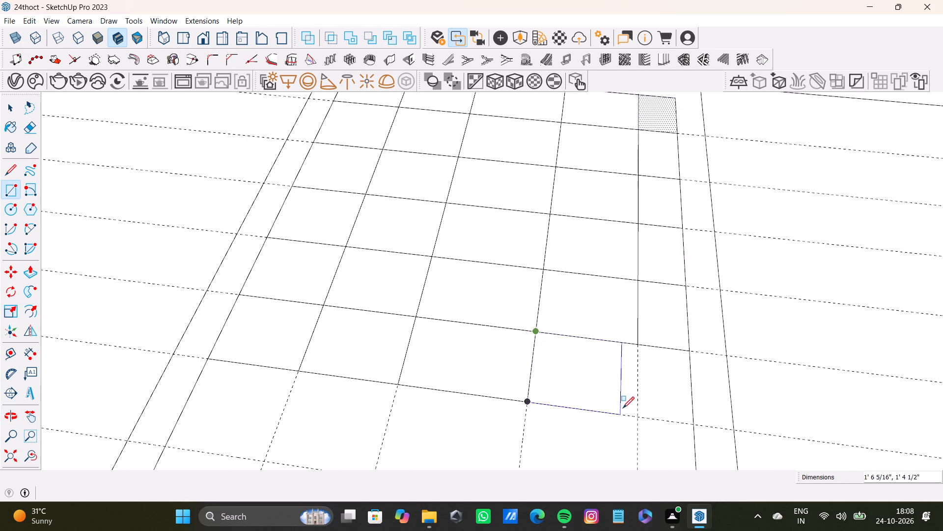
click(637, 415)
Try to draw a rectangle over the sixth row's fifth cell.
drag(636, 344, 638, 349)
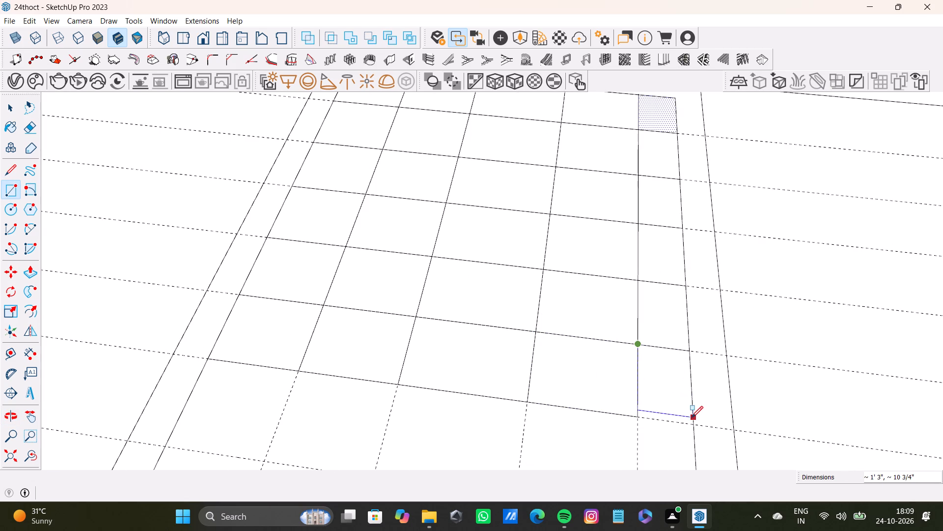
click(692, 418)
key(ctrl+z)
Complete the sixth row with a rectangle over its fifth cell, snapped to the guide at the full row depth.
click(639, 345)
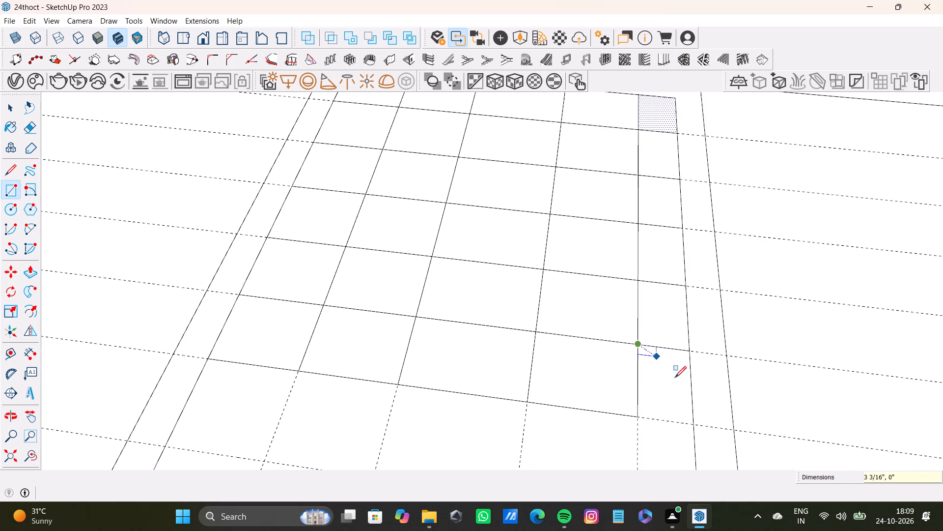
click(694, 424)
Draw rectangles over all five cells of the inset's seventh row, snapped to the guide intersections, each about 1' 7" deep.
scroll(530, 388, down, 8)
shift+middle_drag(499, 383, 483, 273)
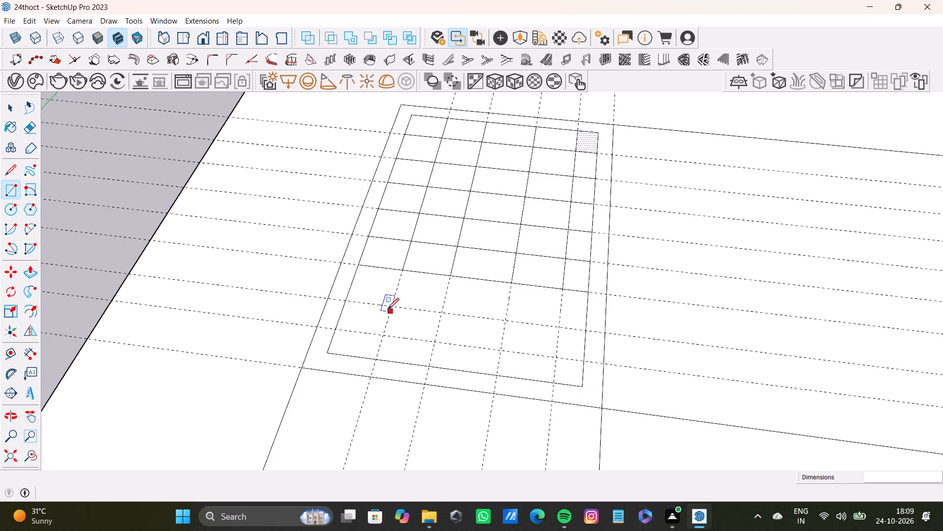
scroll(388, 307, up, 6)
click(355, 260)
click(419, 339)
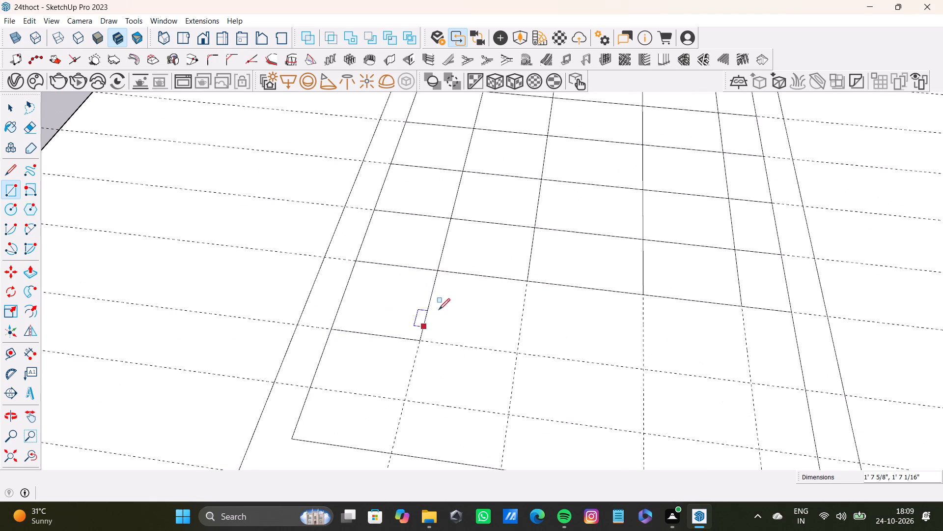
click(437, 268)
click(522, 354)
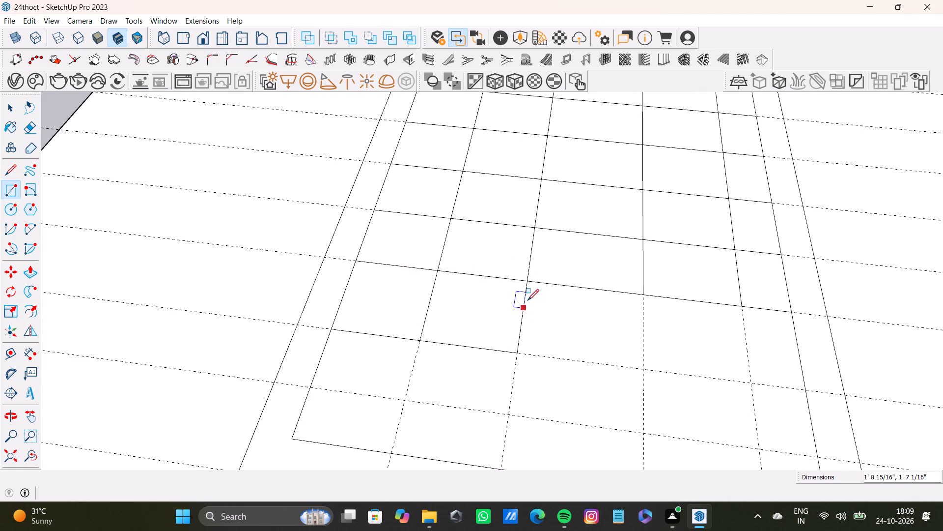
click(525, 281)
click(646, 371)
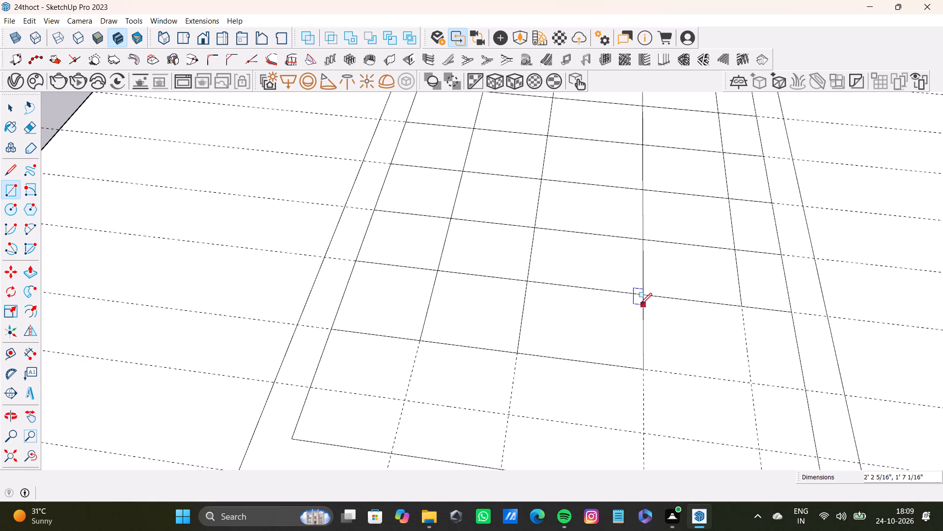
click(644, 296)
click(753, 382)
click(747, 306)
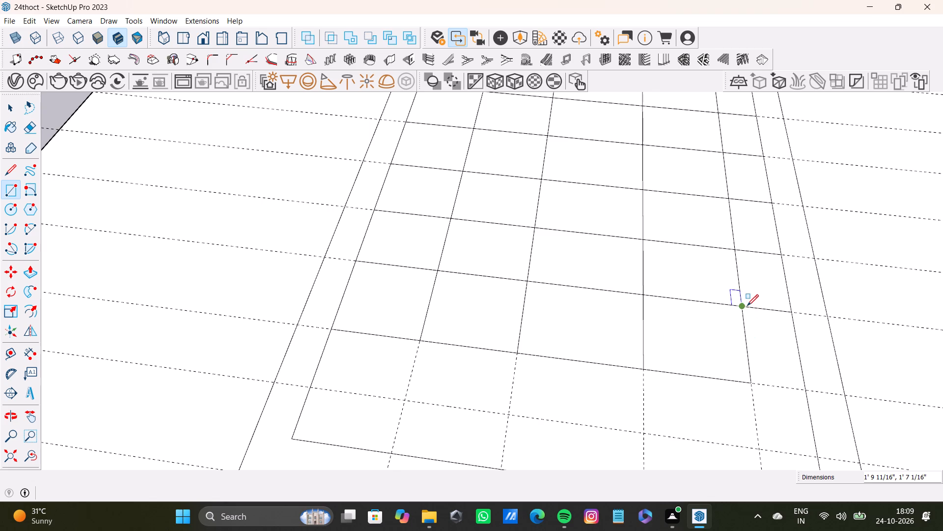
click(808, 390)
Draw rectangles over the eighth row's first four cells, each about 1' 2" deep, the fourth about 1' 10" wide.
click(333, 326)
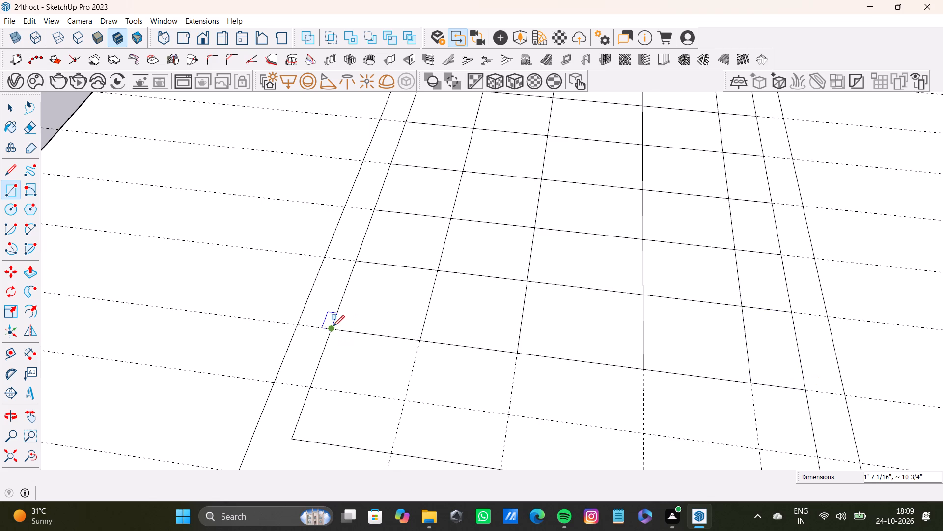
click(405, 399)
click(420, 339)
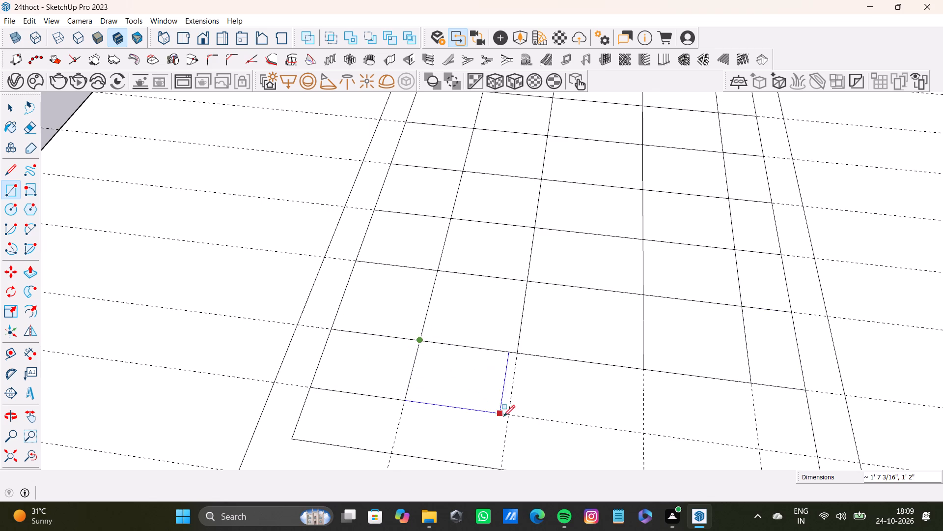
click(508, 417)
drag(516, 351, 520, 353)
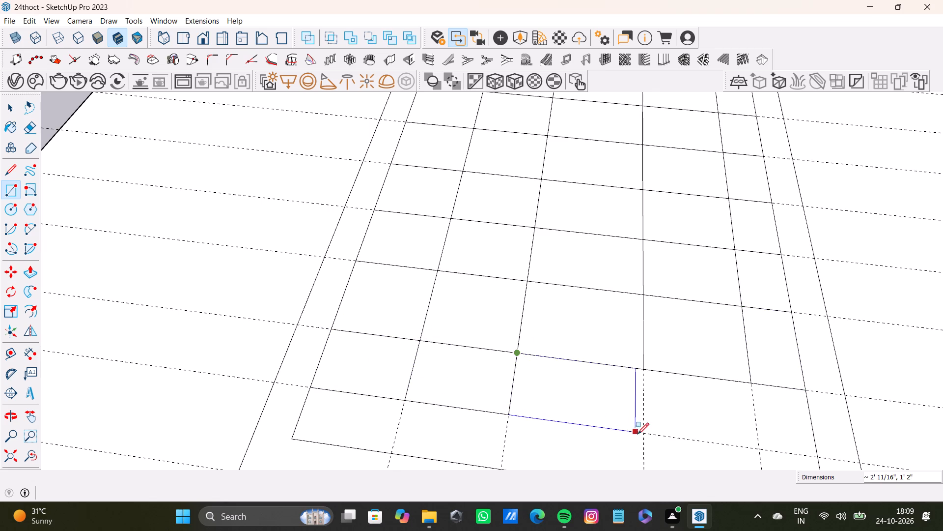
click(640, 434)
scroll(615, 425, down, 5)
shift+middle_drag(606, 417, 254, 310)
scroll(257, 267, up, 5)
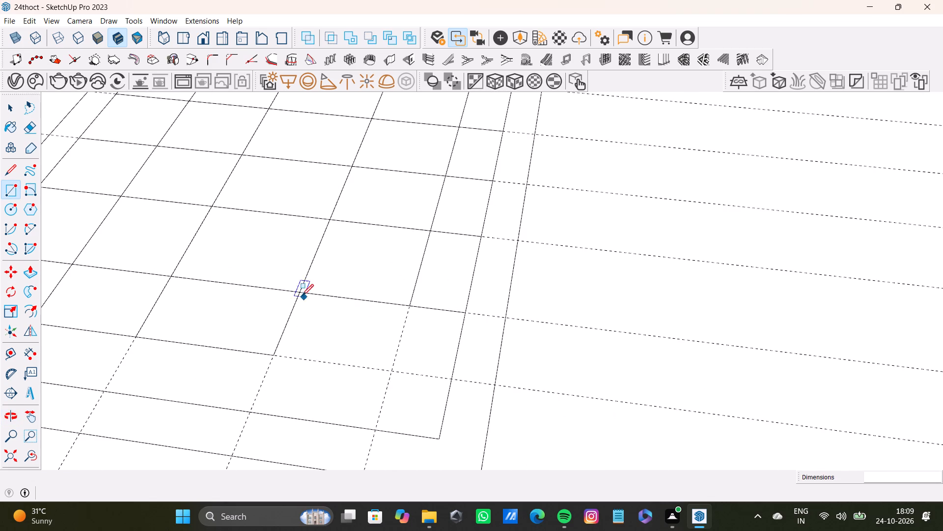
click(298, 291)
click(389, 370)
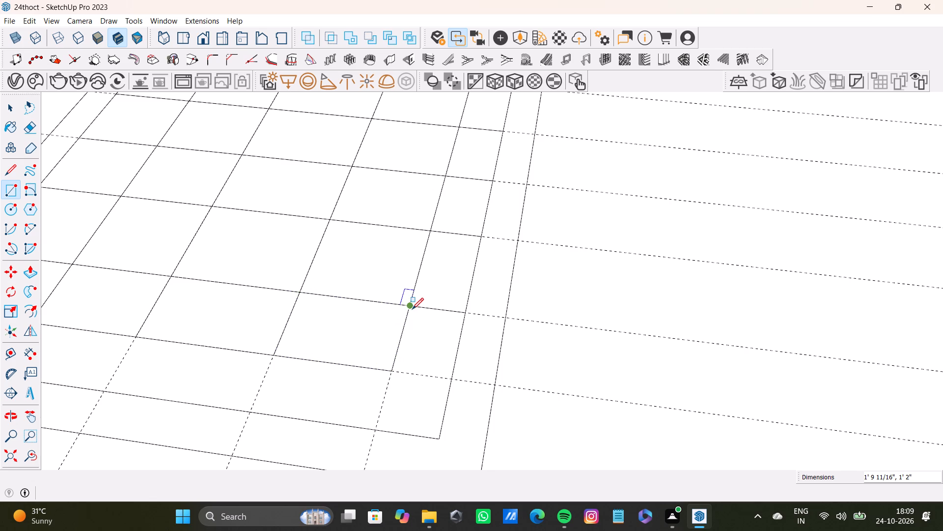
Complete the eighth row with a rectangle over its fifth cell, about 1' 2" deep and 10 3/4" wide.
click(412, 308)
click(451, 377)
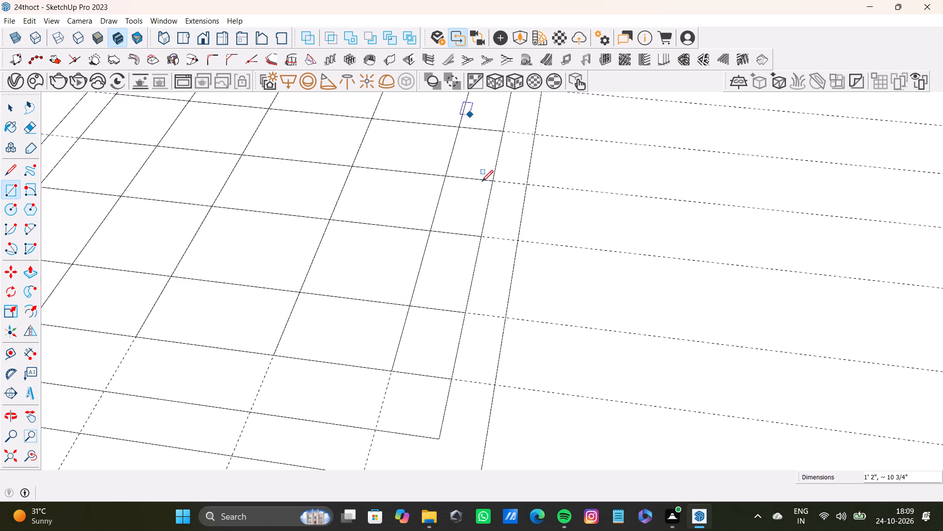
Draw rectangles over the first two cells of the inset's ninth and last row, snapped to the guides and the inset's bottom edge.
scroll(495, 197, down, 6)
shift+middle_drag(384, 253, 463, 259)
scroll(287, 304, up, 9)
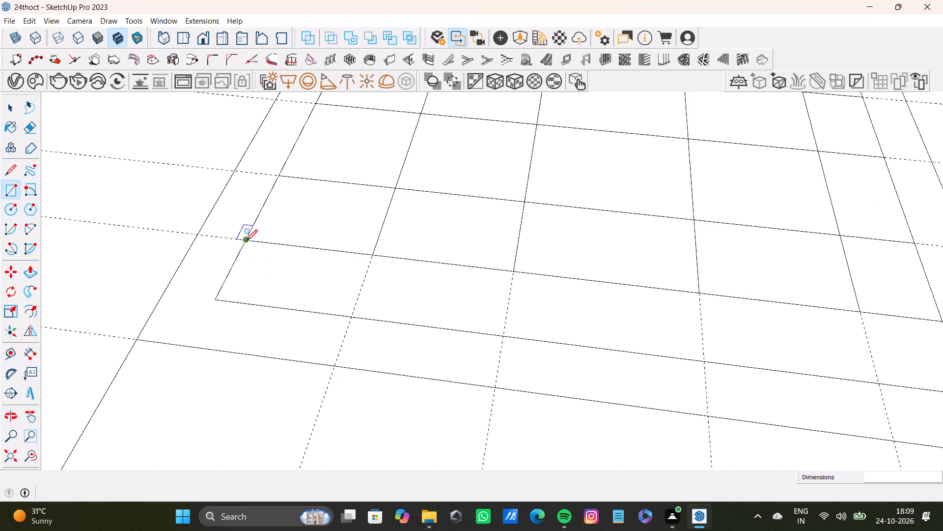
click(246, 241)
click(348, 319)
click(375, 258)
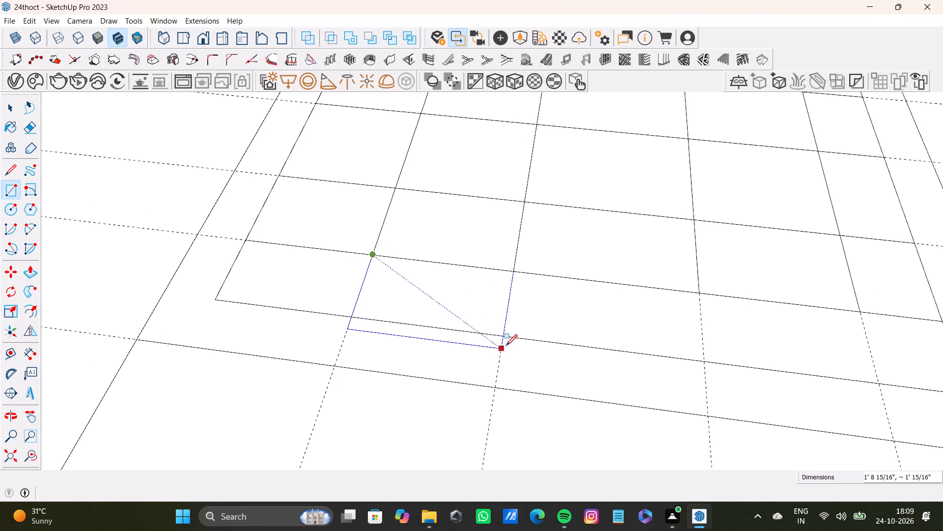
click(505, 334)
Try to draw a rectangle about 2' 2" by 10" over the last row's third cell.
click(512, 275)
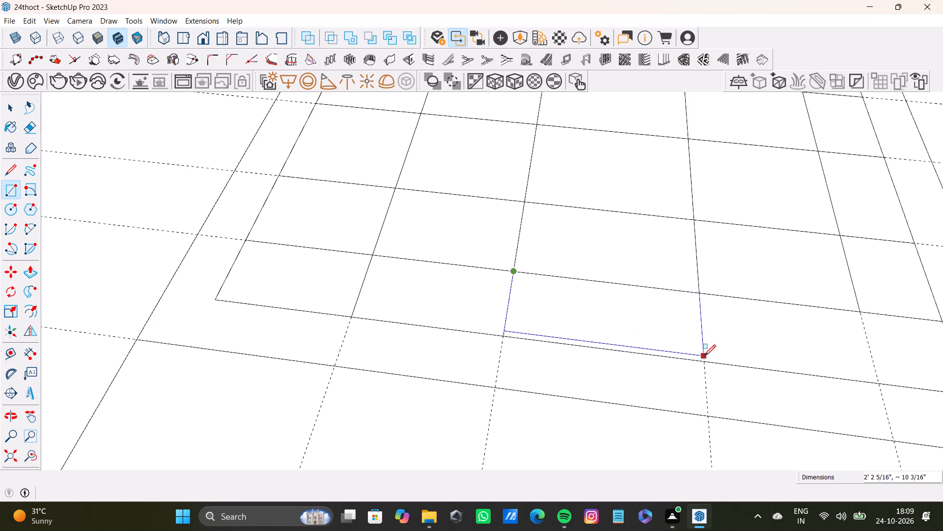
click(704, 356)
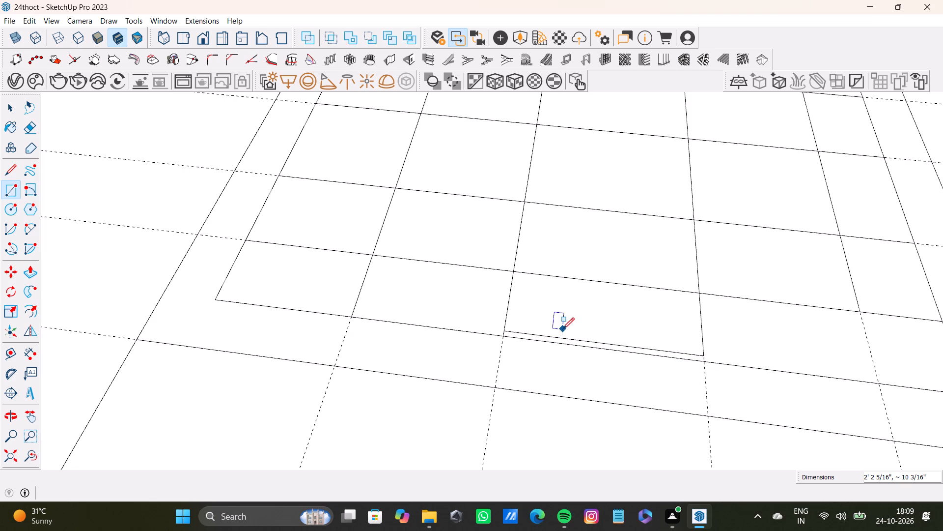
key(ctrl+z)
Draw rectangles over the last row's third, fourth and fifth cells down to the inset's edge, the fourth about 1' 10" by 11".
drag(515, 270, 519, 272)
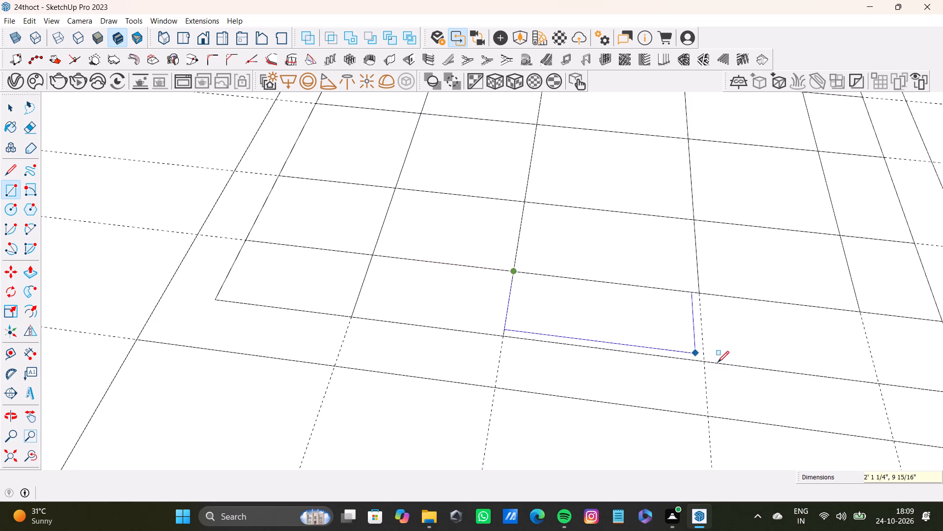
click(708, 361)
scroll(698, 321, down, 3)
shift+middle_drag(697, 319, 531, 316)
scroll(531, 316, up, 3)
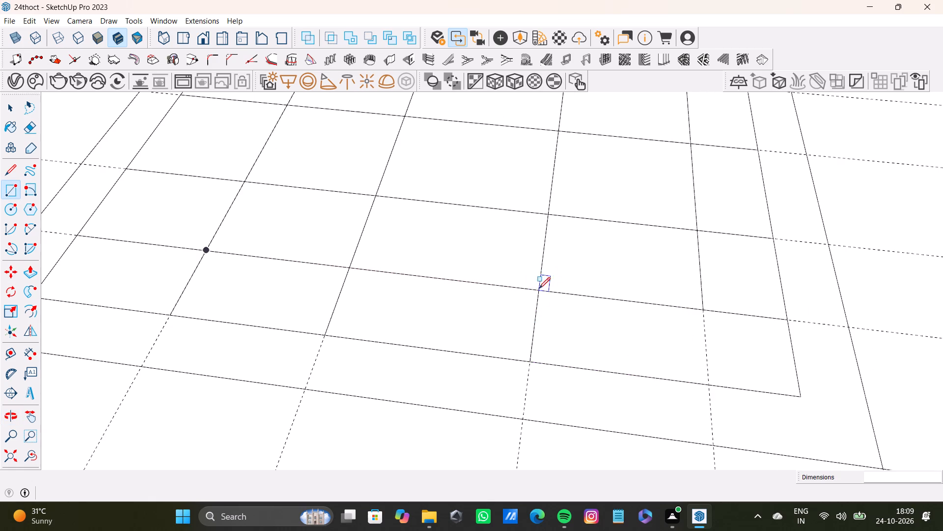
click(540, 290)
click(708, 385)
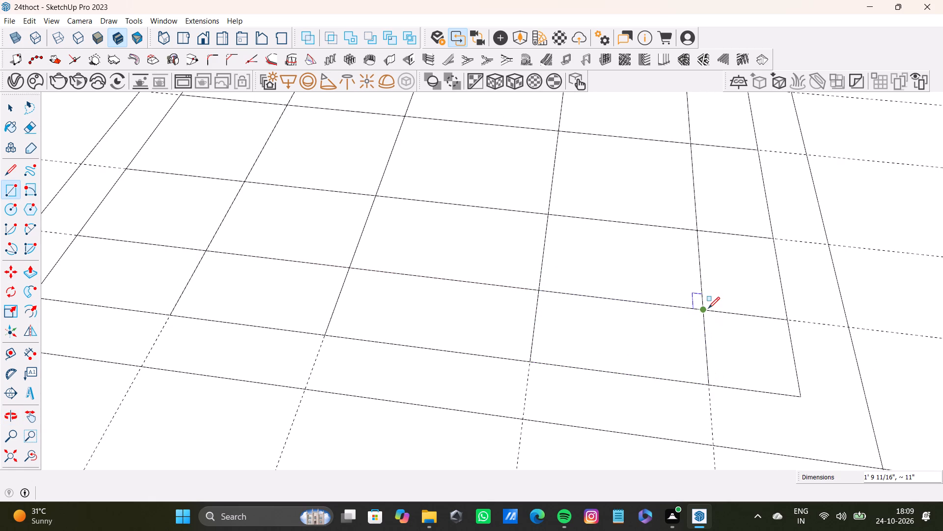
click(708, 308)
click(801, 395)
Offset the large grid cell adjoining the finished corner cell inward by about 7" to form its border.
scroll(663, 380, down, 16)
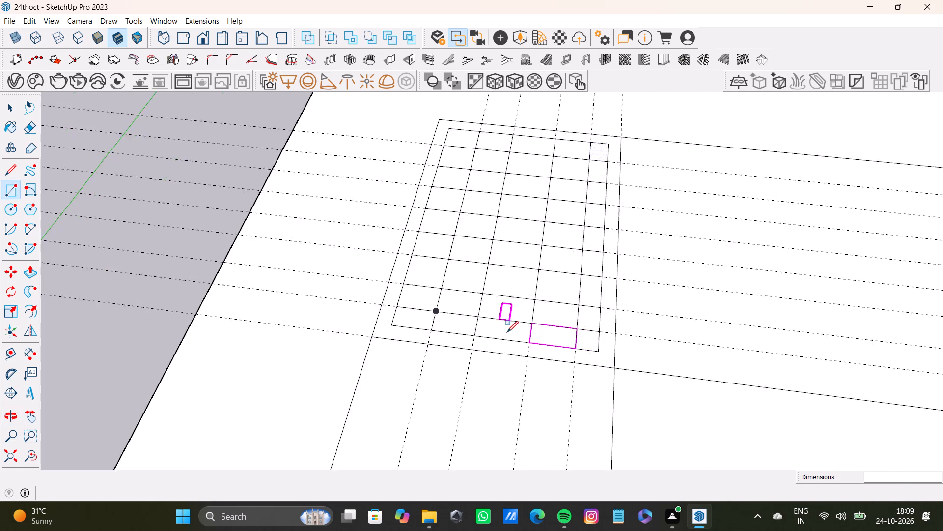
shift+middle_drag(507, 320, 410, 353)
scroll(465, 330, down, 9)
shift+middle_drag(471, 326, 373, 264)
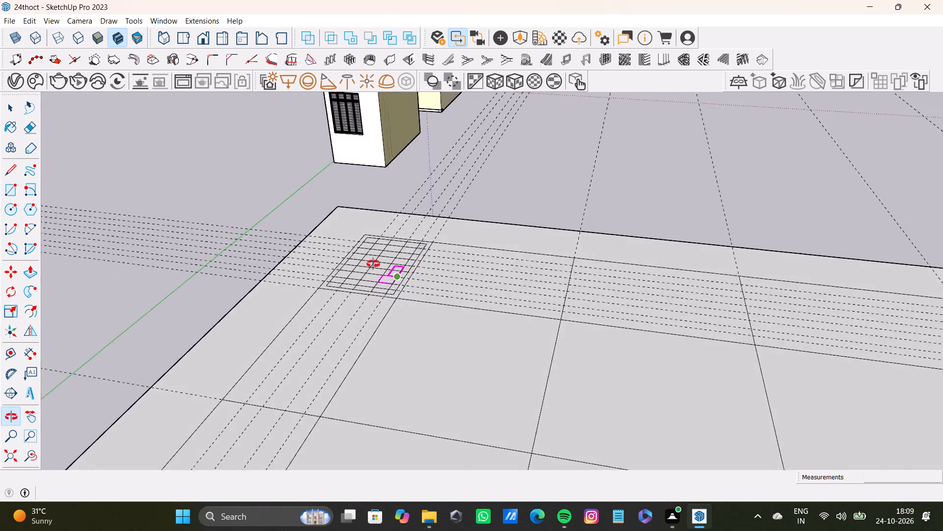
shift+middle_drag(373, 264, 390, 353)
scroll(399, 257, up, 8)
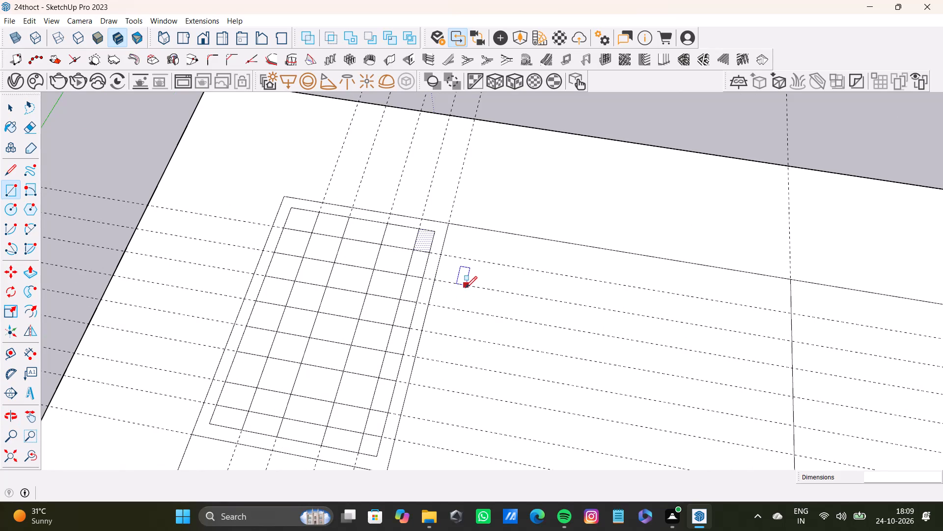
key(space)
click(486, 266)
key(f)
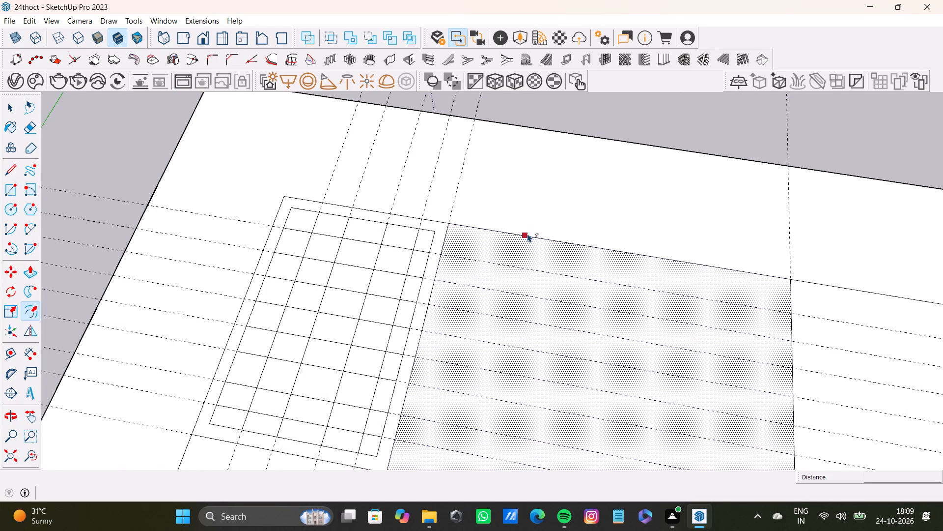
drag(515, 251, 512, 244)
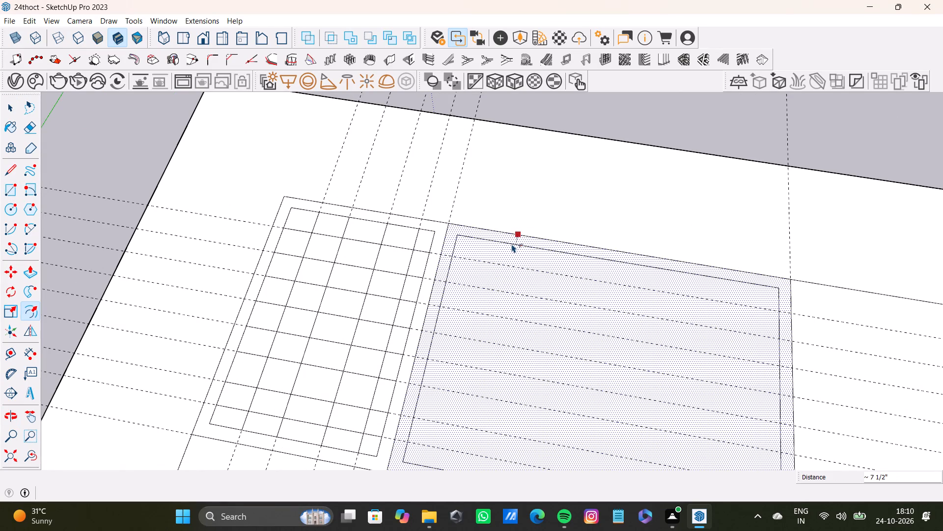
drag(512, 244, 511, 242)
key(space)
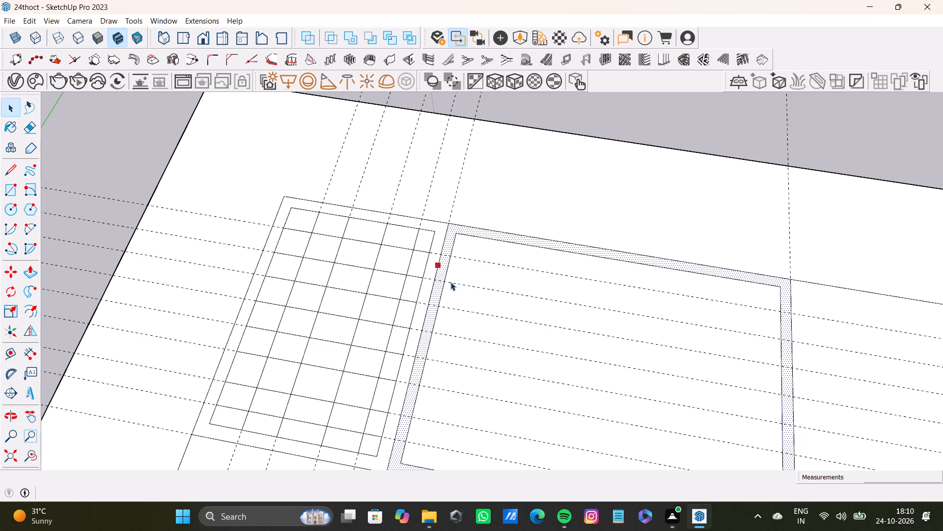
Place eight parallel guides across the newly bordered cell, starting from its edge beside the finished corner cell, the first about 1' 6" in.
key(t)
drag(444, 295, 451, 295)
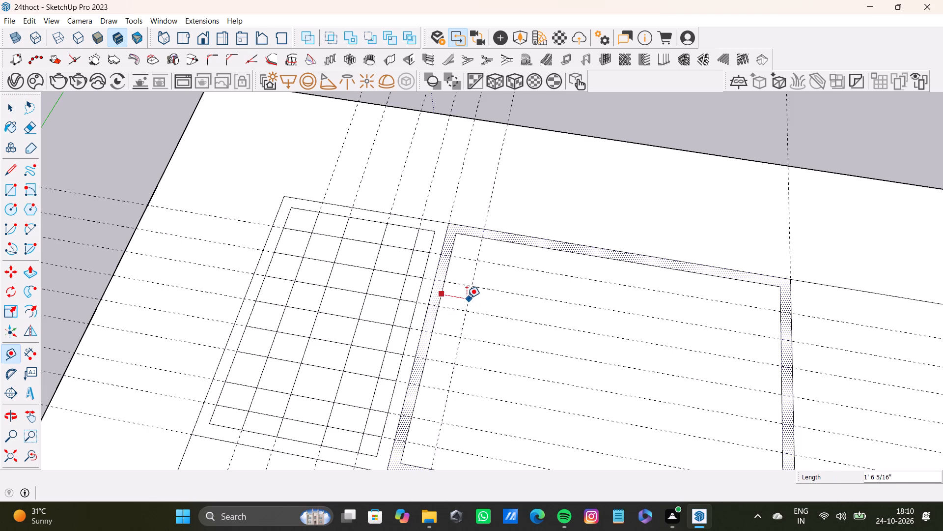
click(466, 298)
click(464, 299)
click(485, 305)
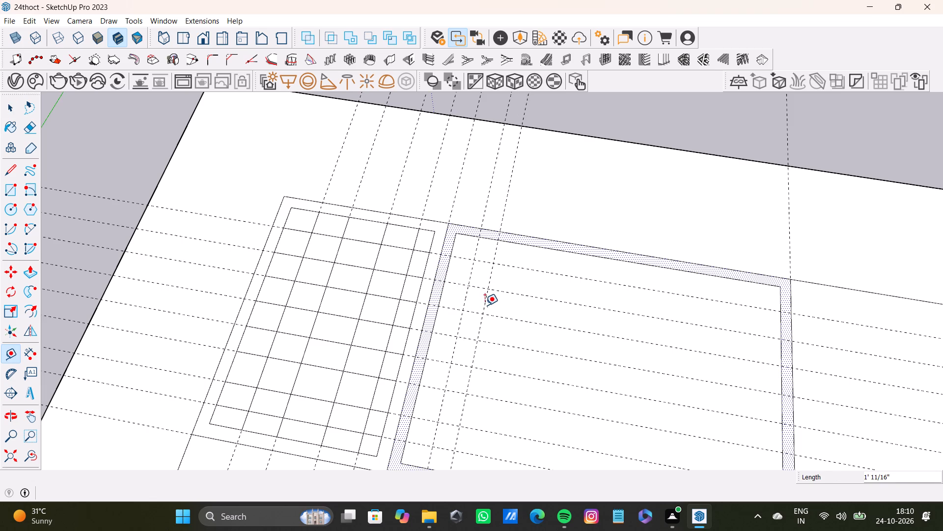
drag(484, 306, 494, 306)
click(510, 307)
drag(509, 307, 517, 308)
click(531, 310)
drag(532, 311, 537, 312)
click(556, 315)
click(557, 316)
double_click(583, 318)
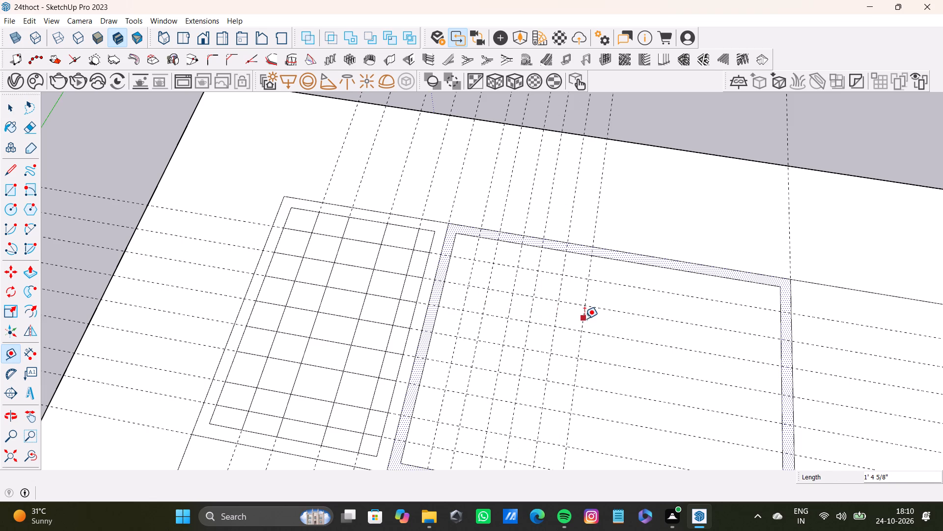
double_click(614, 319)
double_click(639, 327)
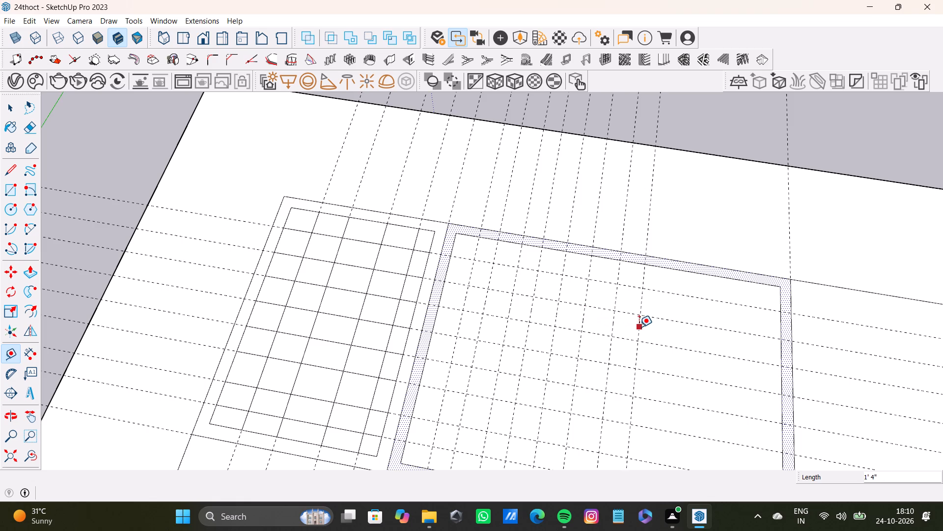
Add five more parallel guides up to the cell's far side, spaced about 1' 2" to 1' 5" apart.
click(664, 331)
click(666, 332)
click(687, 333)
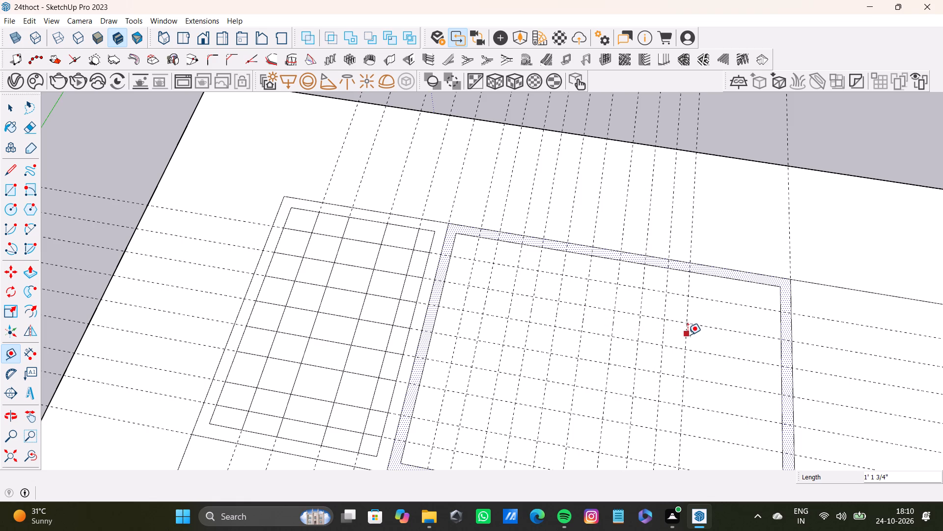
click(688, 335)
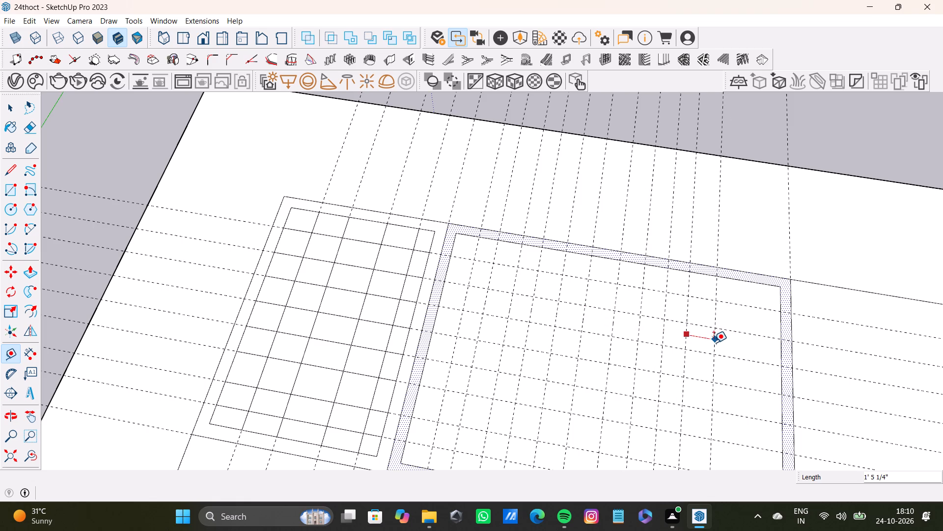
click(713, 343)
click(718, 340)
key(space)
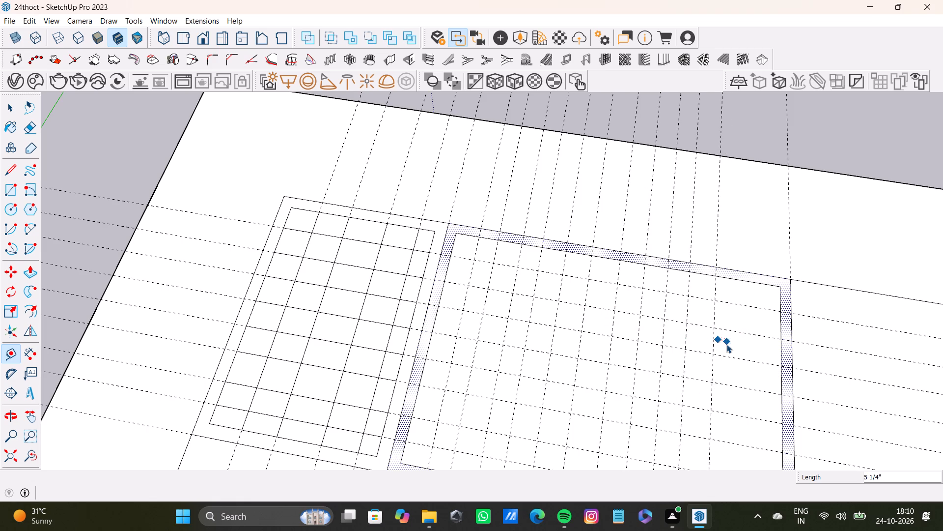
key(t)
click(716, 345)
click(740, 344)
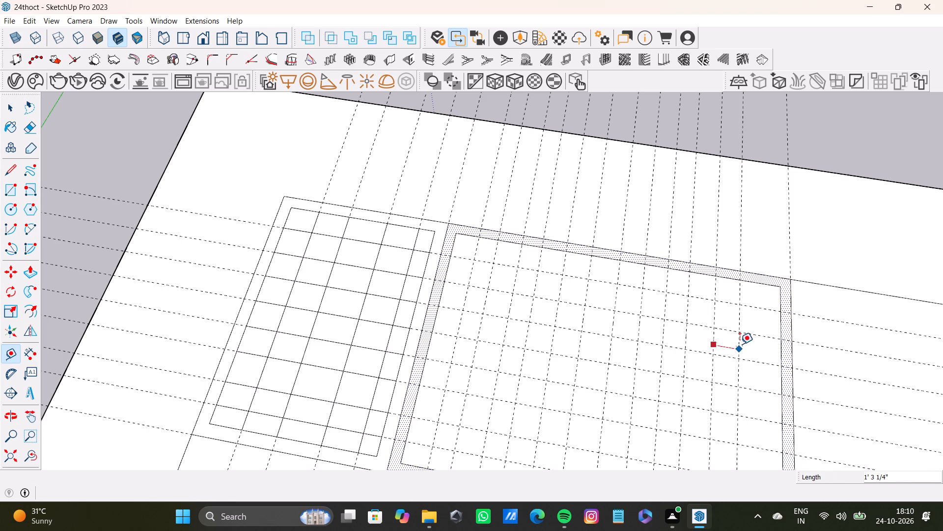
click(738, 345)
click(762, 346)
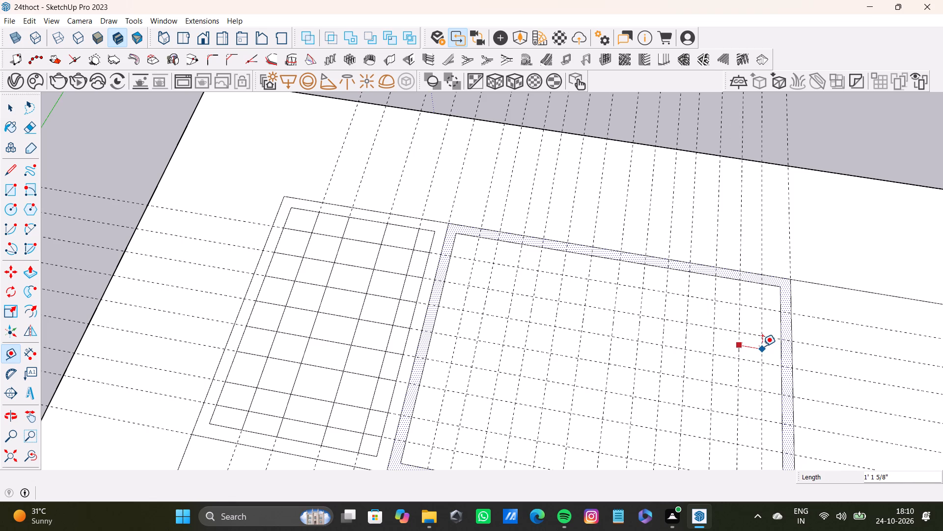
key(space)
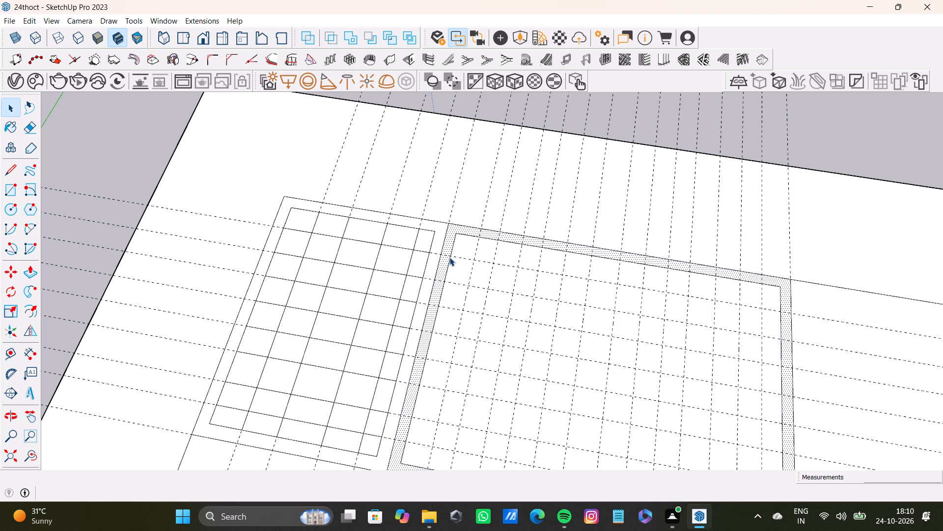
Draw rectangles over the first four cells of the new inset's first row, snapped to the guide intersections, each about 1' 5" deep.
key(t)
scroll(473, 240, up, 9)
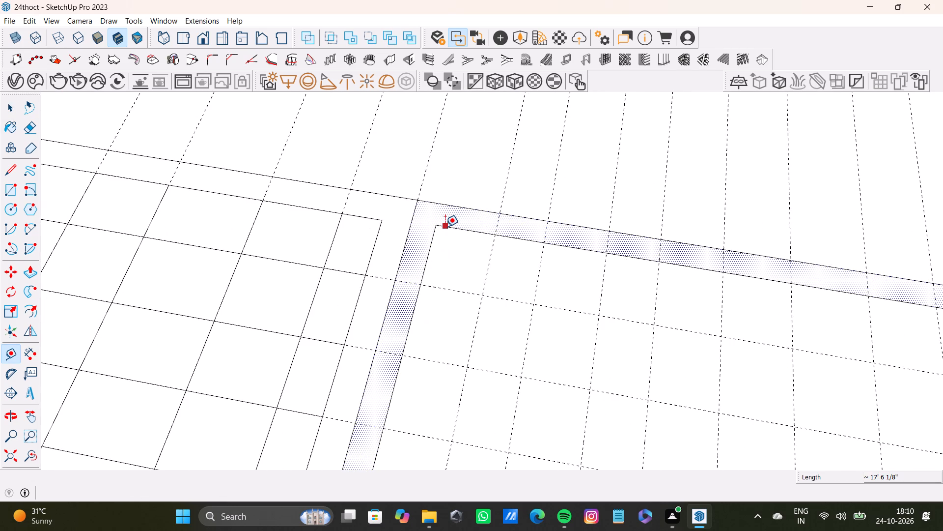
key(r)
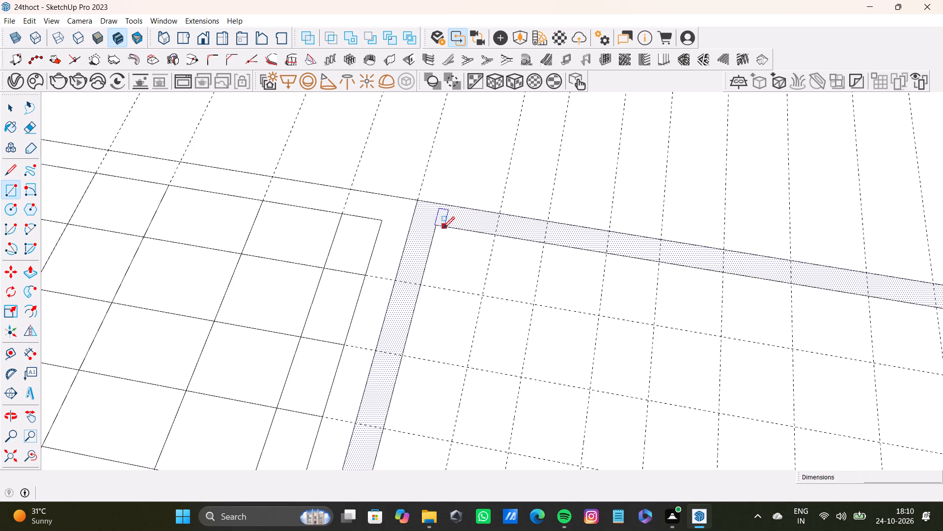
drag(438, 228, 442, 230)
click(483, 296)
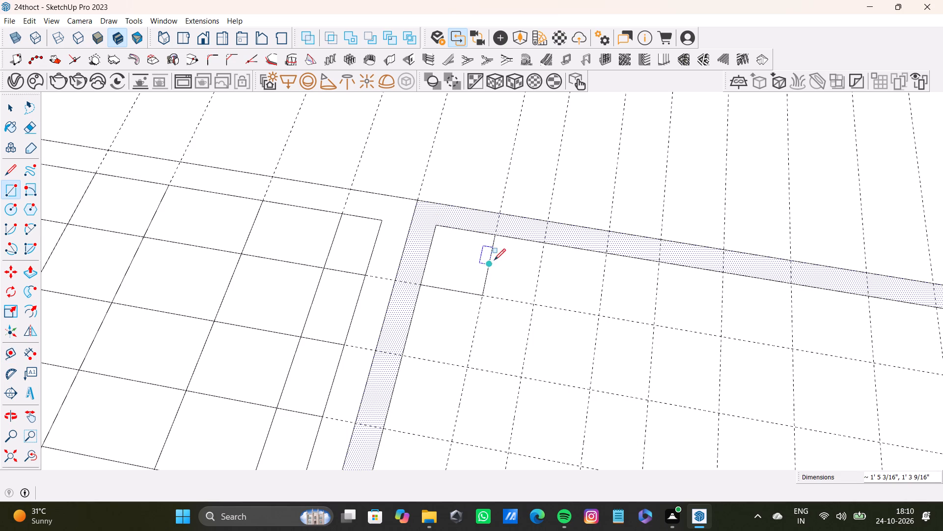
click(498, 236)
click(532, 302)
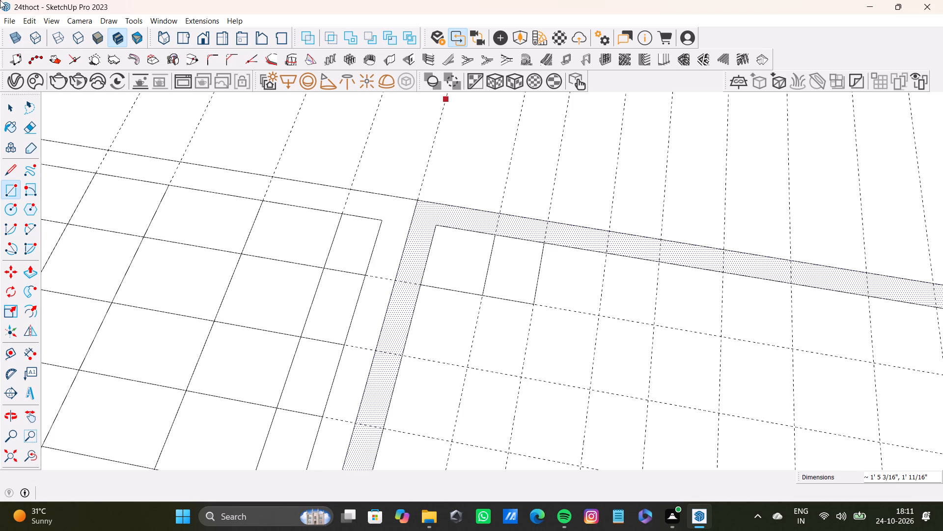
scroll(568, 242, up, 6)
click(528, 244)
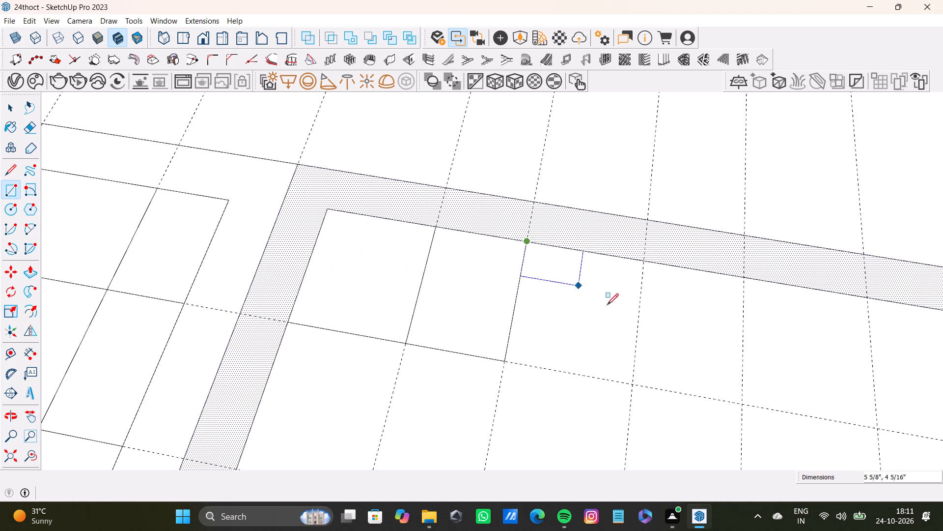
click(633, 385)
click(644, 266)
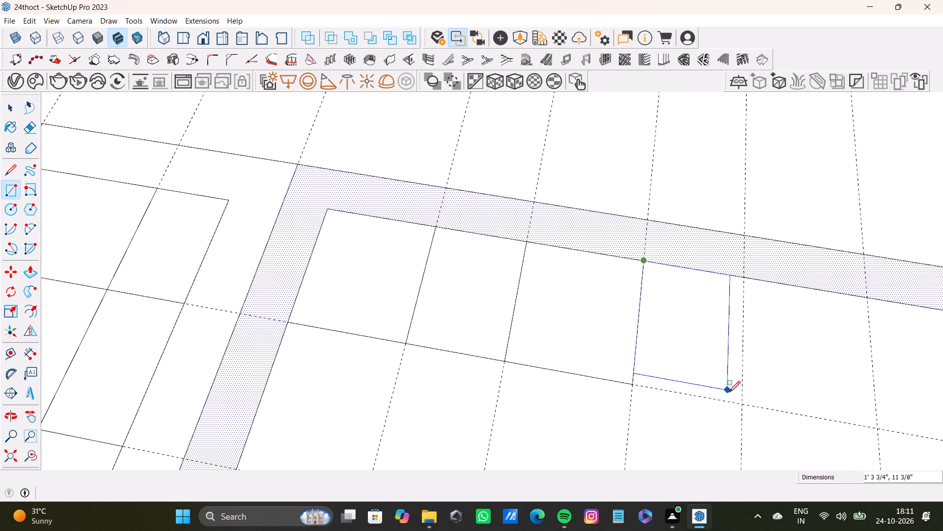
click(743, 404)
Draw rectangles over the first row's fifth to eighth cells, each about 1' 5" deep, the seventh about 1' 6" and eighth 1' 4" wide.
scroll(724, 347, down, 8)
shift+middle_drag(681, 349, 464, 245)
scroll(505, 216, up, 4)
scroll(515, 227, down, 9)
shift+middle_drag(546, 252, 431, 203)
scroll(427, 191, up, 4)
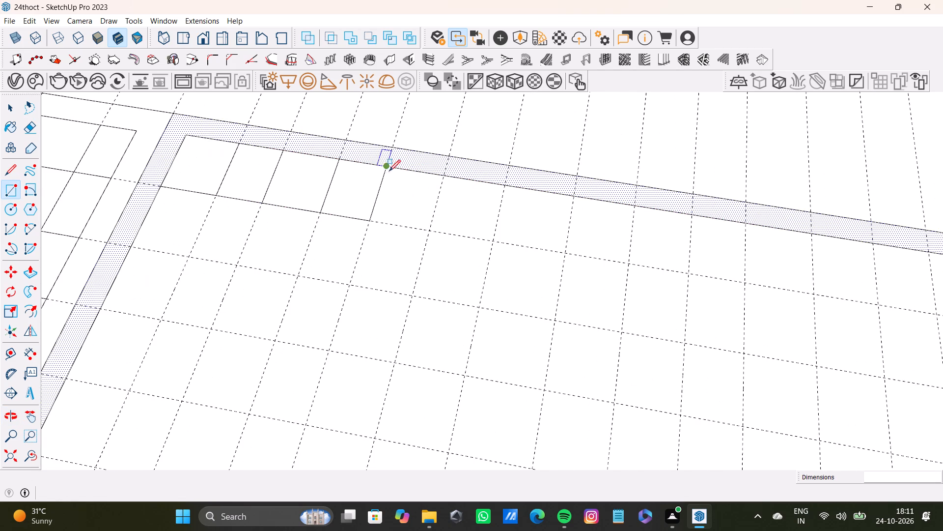
click(386, 167)
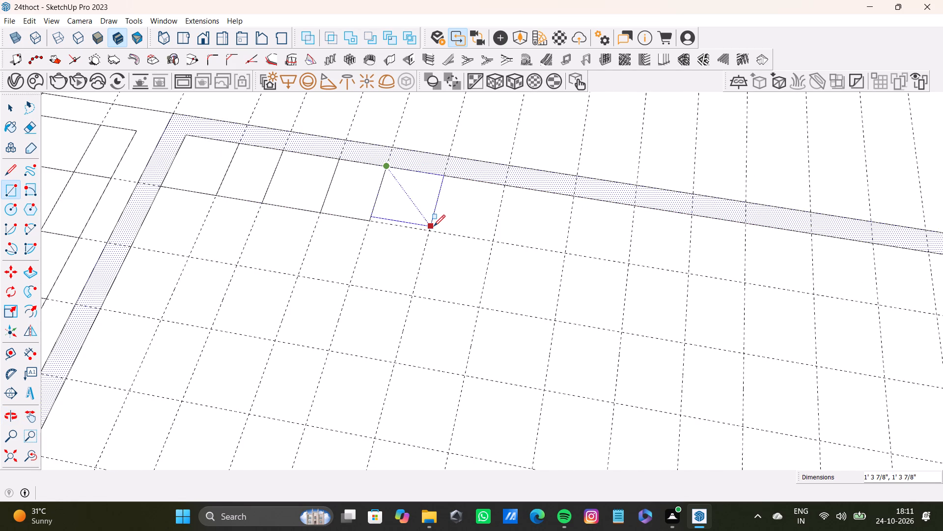
click(431, 232)
click(444, 177)
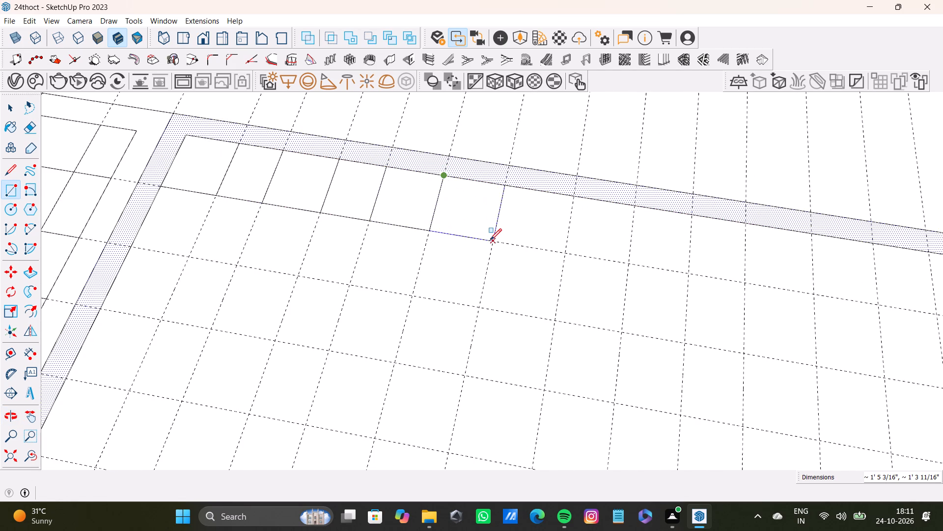
click(490, 240)
click(503, 190)
click(563, 256)
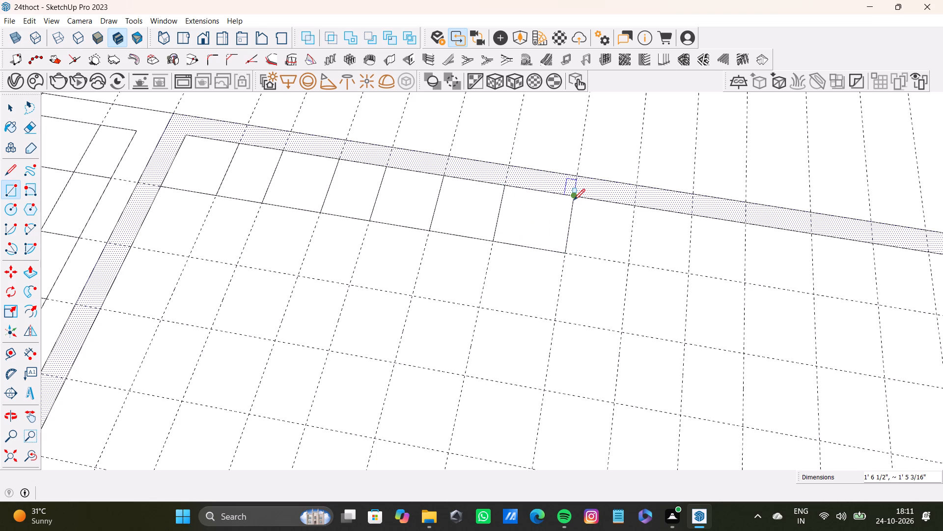
drag(574, 200, 587, 211)
click(629, 262)
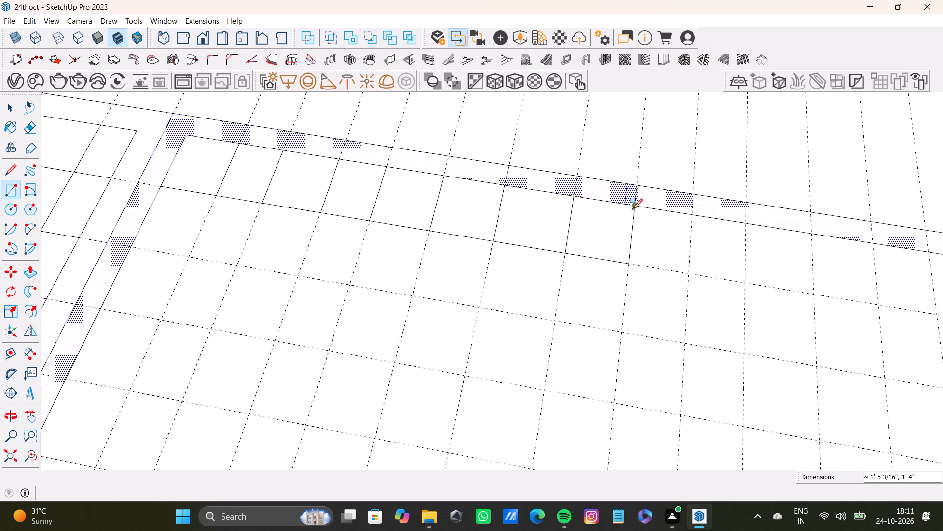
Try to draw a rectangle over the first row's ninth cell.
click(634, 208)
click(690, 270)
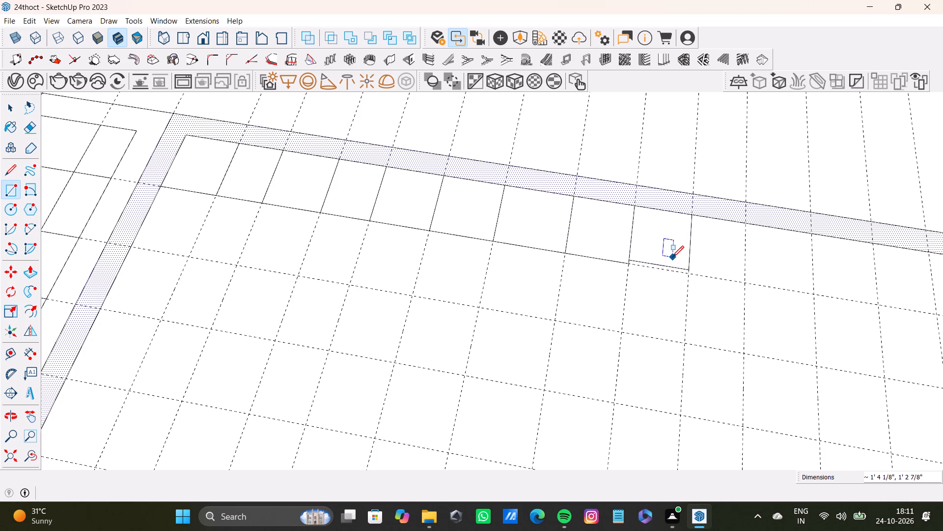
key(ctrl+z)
Draw rectangles over the first row's ninth and tenth cells, each about 1' 5" deep, the tenth about 1' 2" wide.
drag(635, 207, 637, 213)
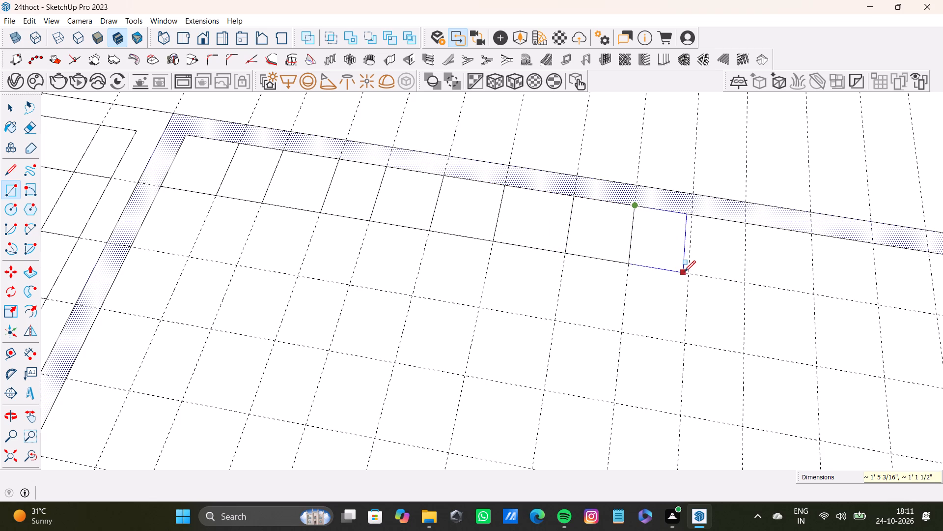
click(688, 273)
click(691, 218)
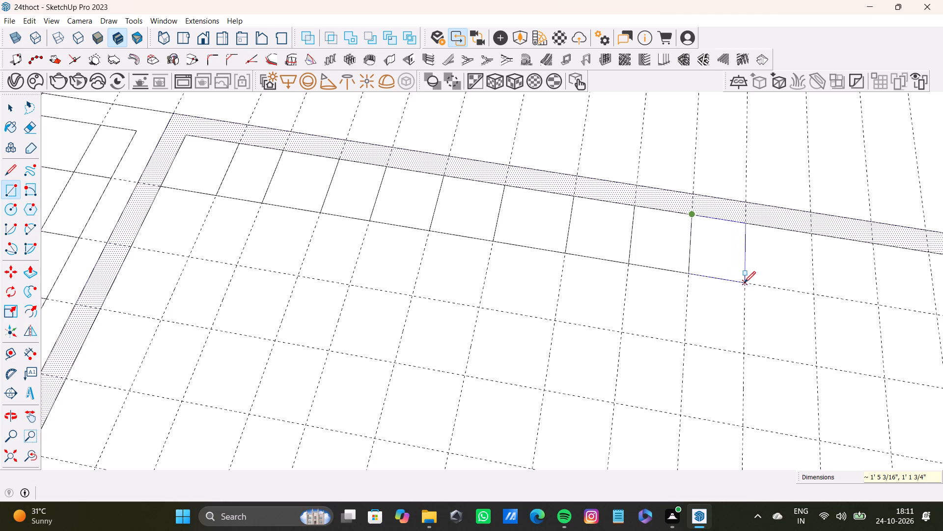
click(744, 283)
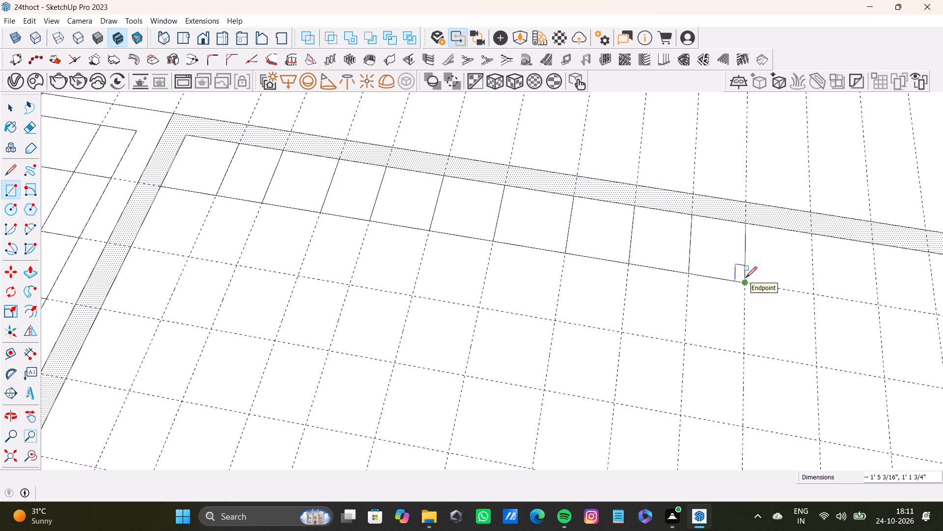
Draw rectangles over the first row's last four cells, each about 1' 5" deep, the eleventh about 1' 5" and twelfth 1' 3" wide.
scroll(660, 254, down, 2)
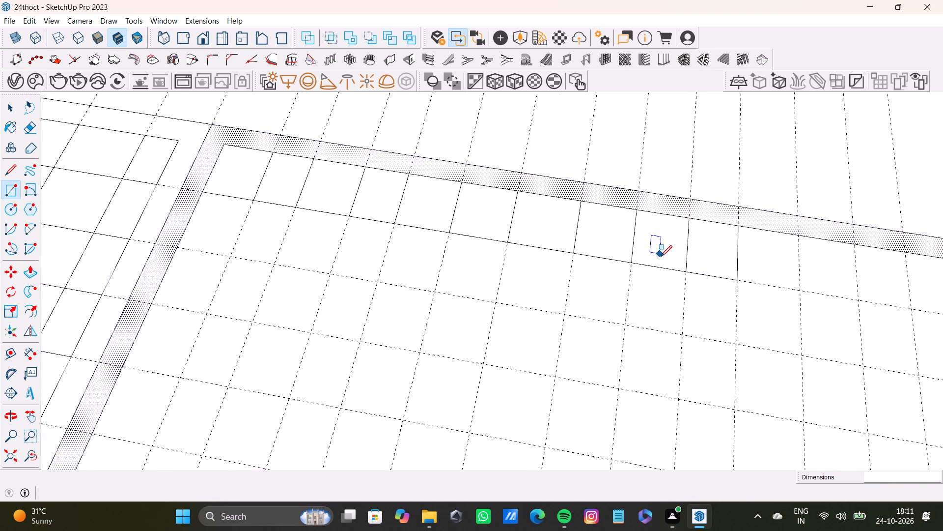
scroll(661, 257, down, 2)
shift+middle_drag(676, 252, 484, 248)
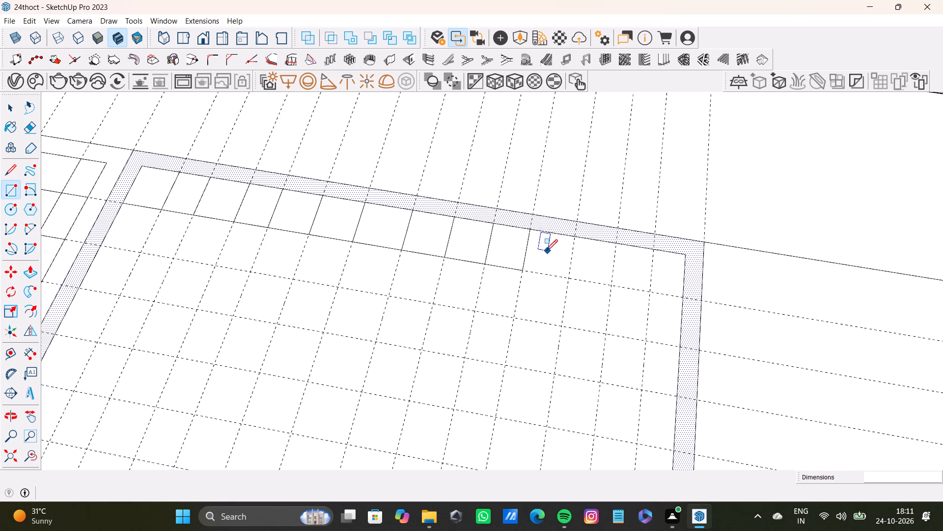
click(528, 230)
click(569, 278)
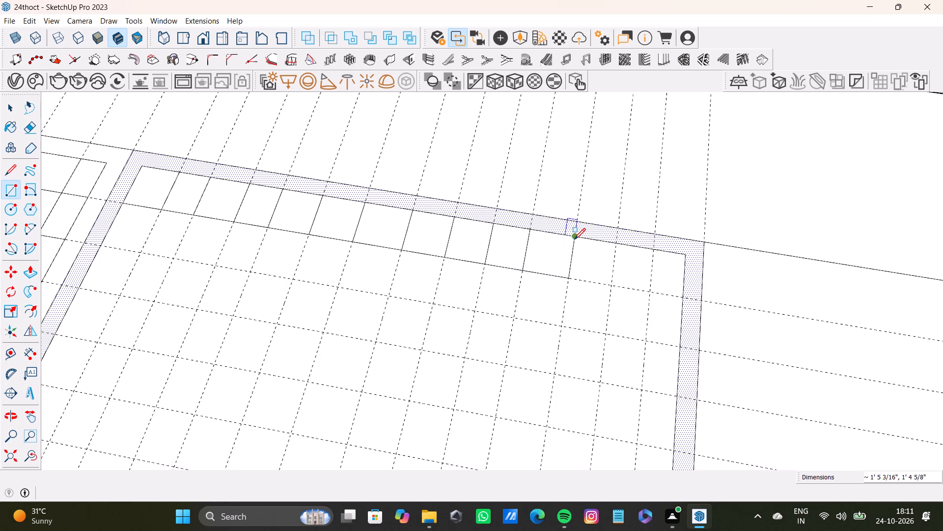
click(574, 239)
click(612, 283)
click(615, 247)
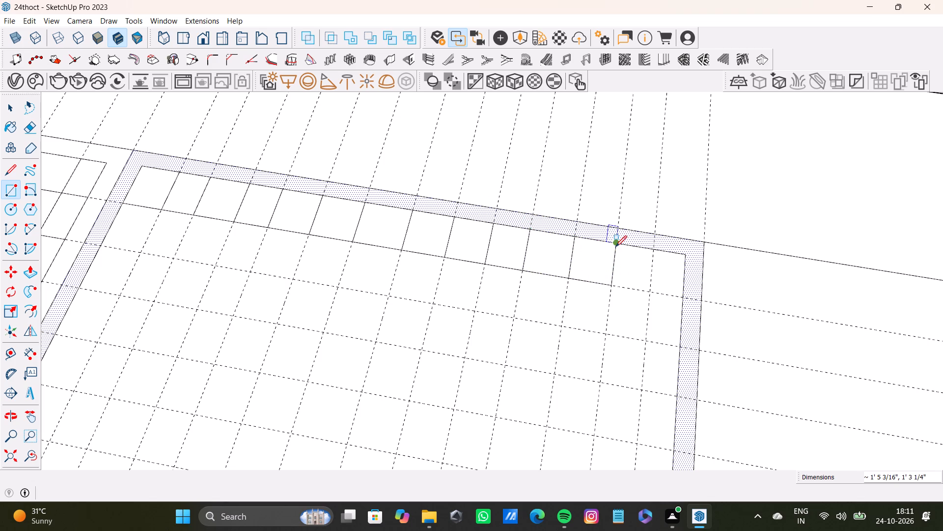
click(649, 292)
click(649, 250)
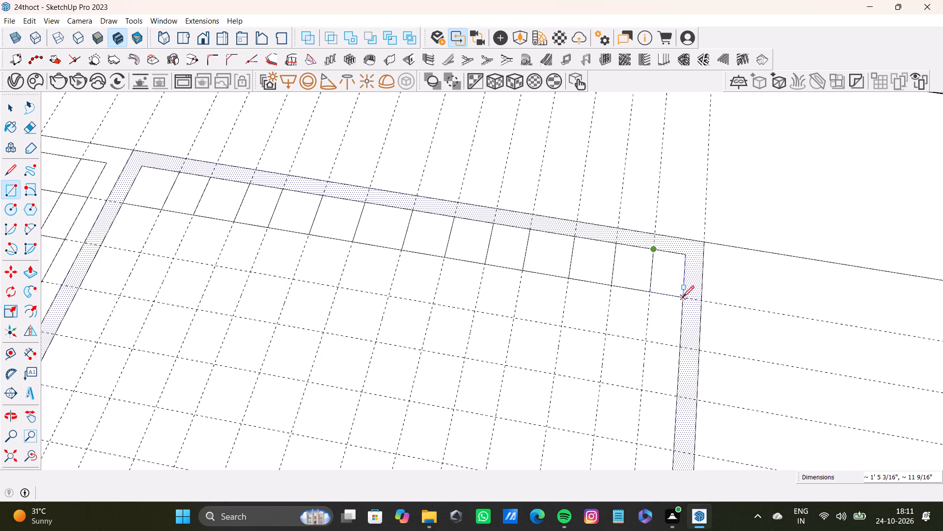
click(683, 297)
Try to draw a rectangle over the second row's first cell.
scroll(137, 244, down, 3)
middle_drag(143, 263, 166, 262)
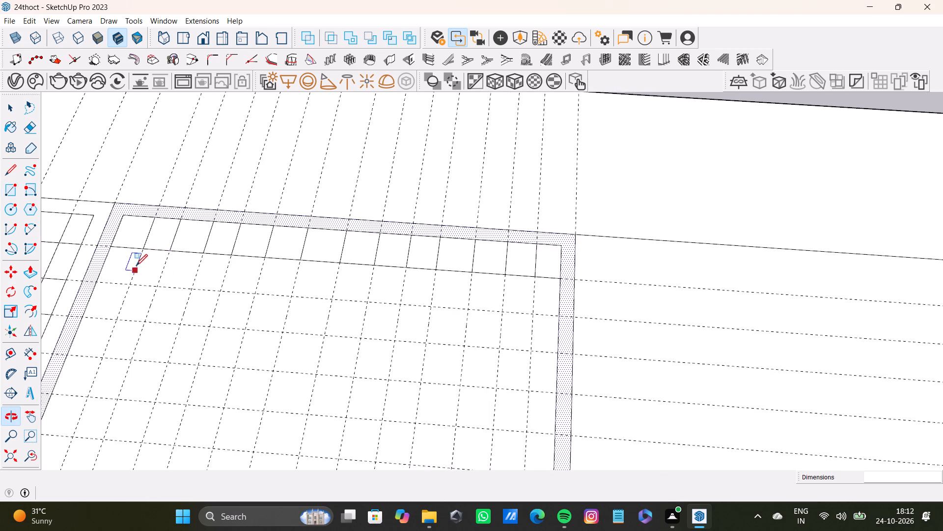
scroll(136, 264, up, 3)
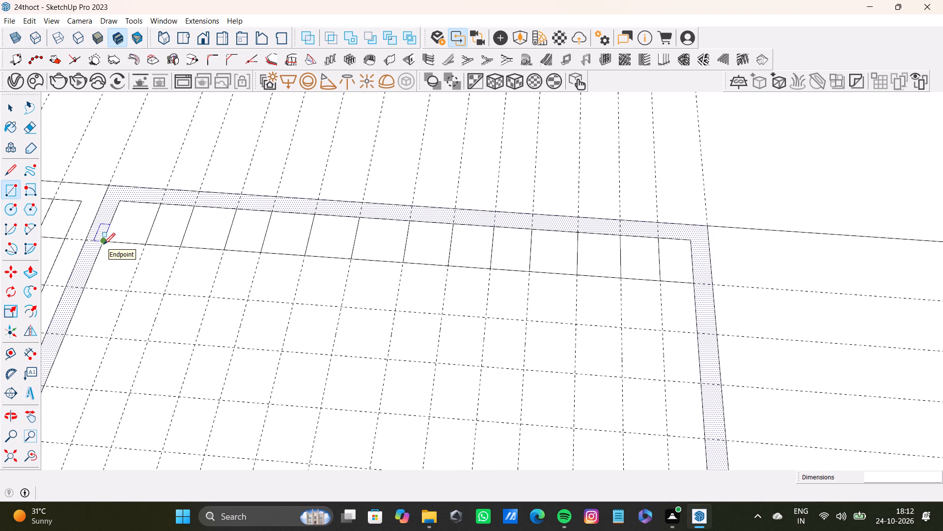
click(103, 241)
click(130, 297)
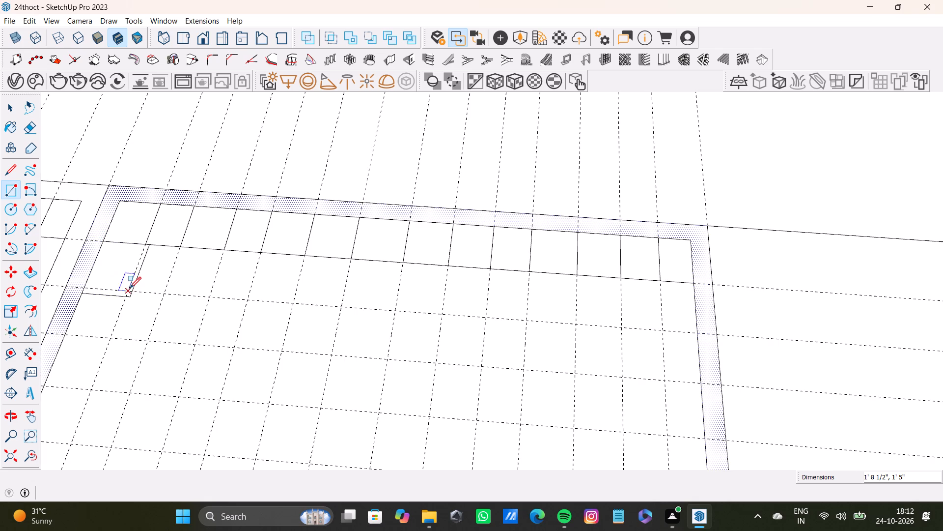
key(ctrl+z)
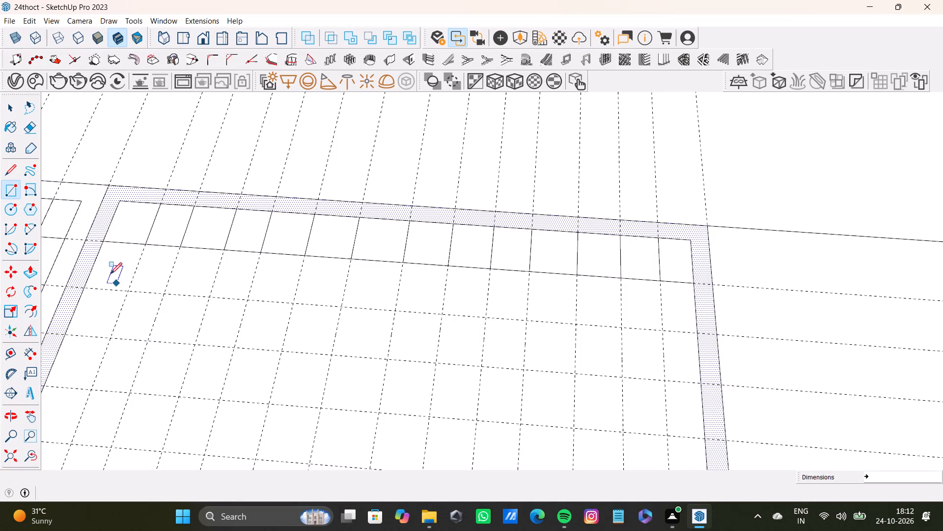
Draw rectangles over the second row's first five cells, snapped to the guide intersections, each about 1' 6" deep, the first about 1' 4" wide.
scroll(107, 261, up, 3)
drag(100, 237, 105, 244)
click(132, 301)
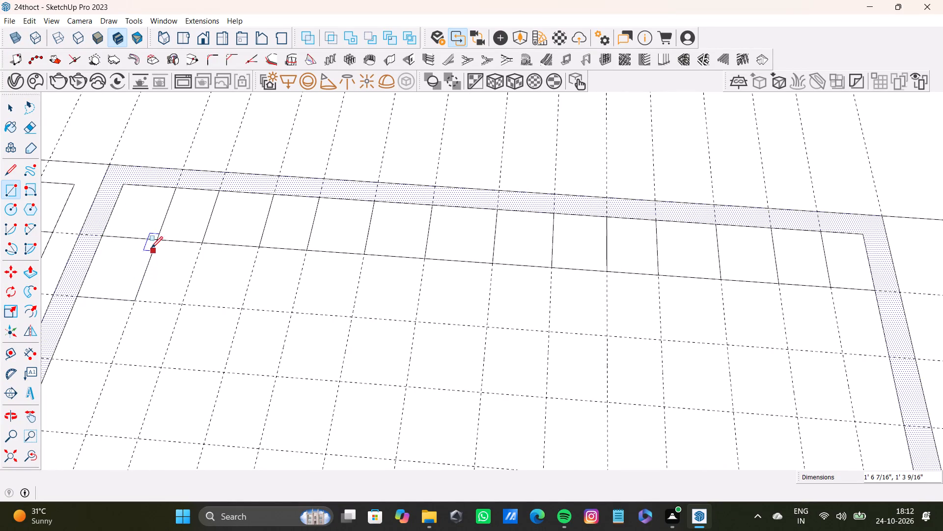
click(155, 241)
click(184, 305)
click(199, 246)
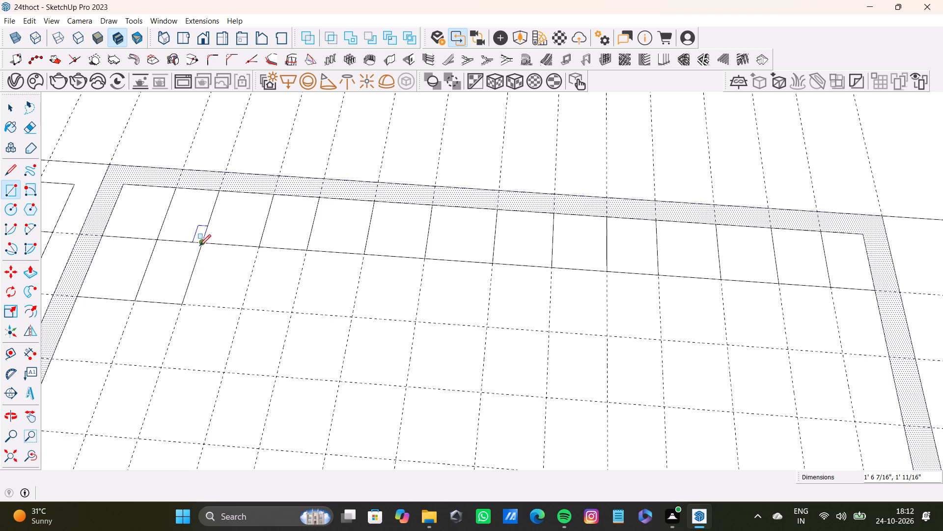
click(241, 310)
click(260, 248)
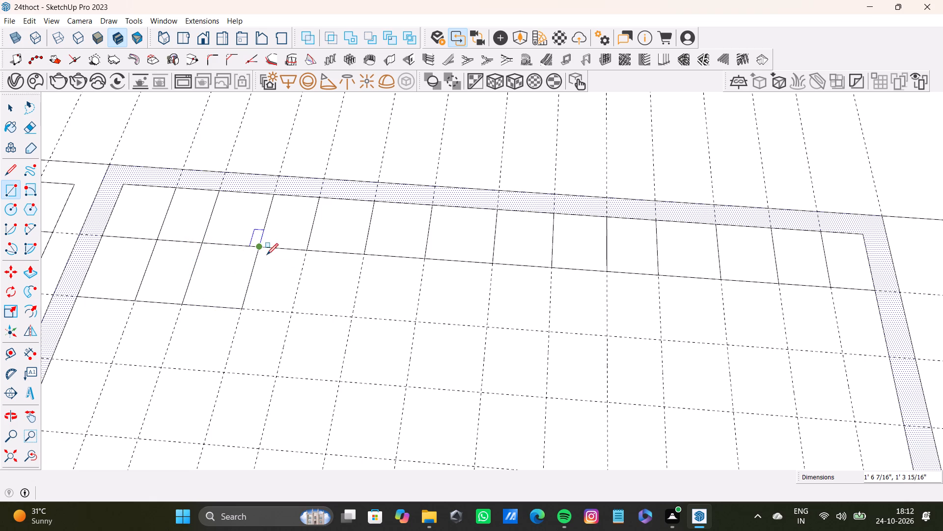
click(296, 311)
click(303, 252)
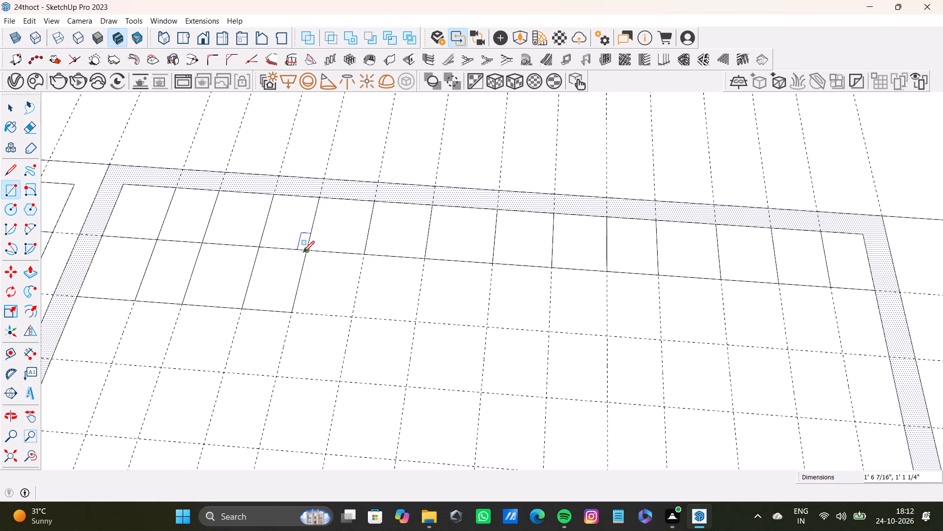
click(351, 316)
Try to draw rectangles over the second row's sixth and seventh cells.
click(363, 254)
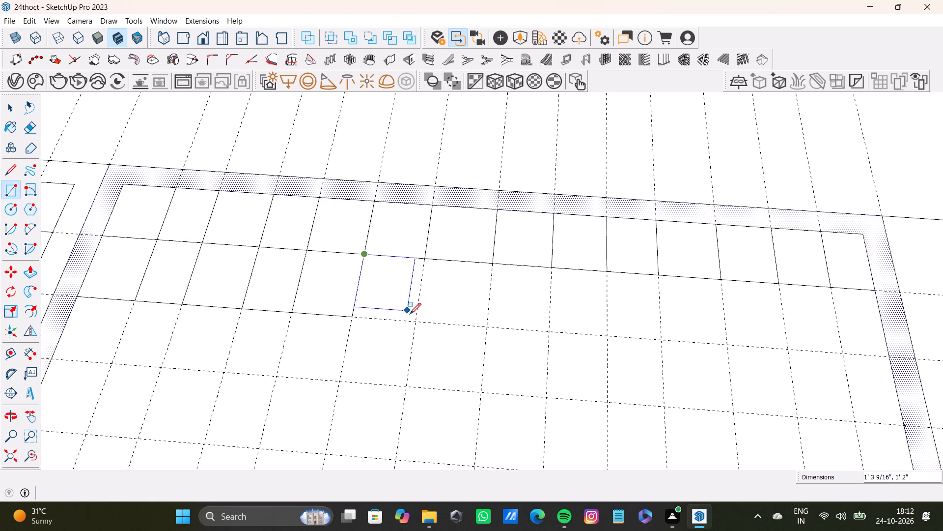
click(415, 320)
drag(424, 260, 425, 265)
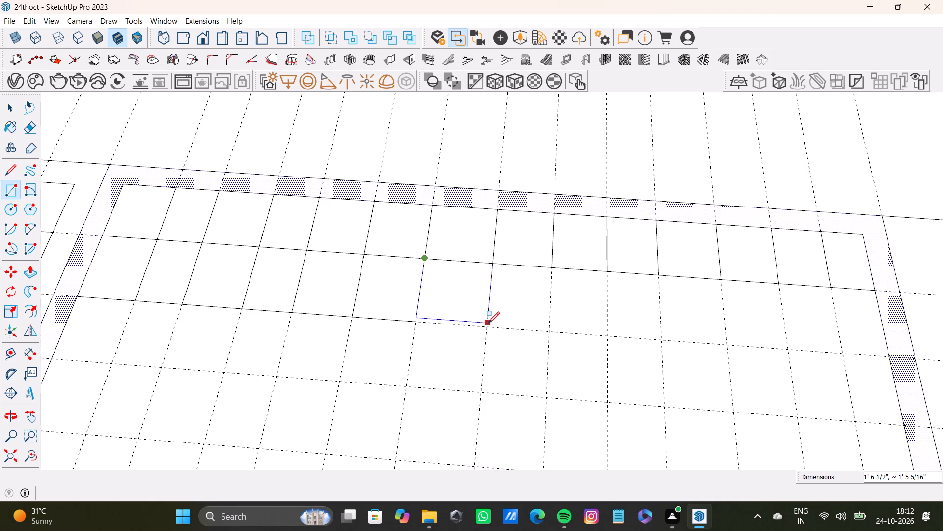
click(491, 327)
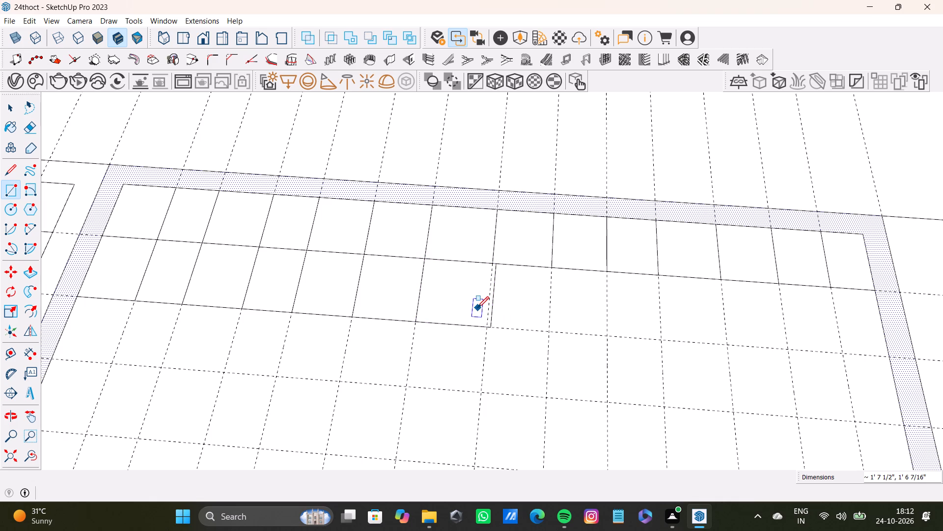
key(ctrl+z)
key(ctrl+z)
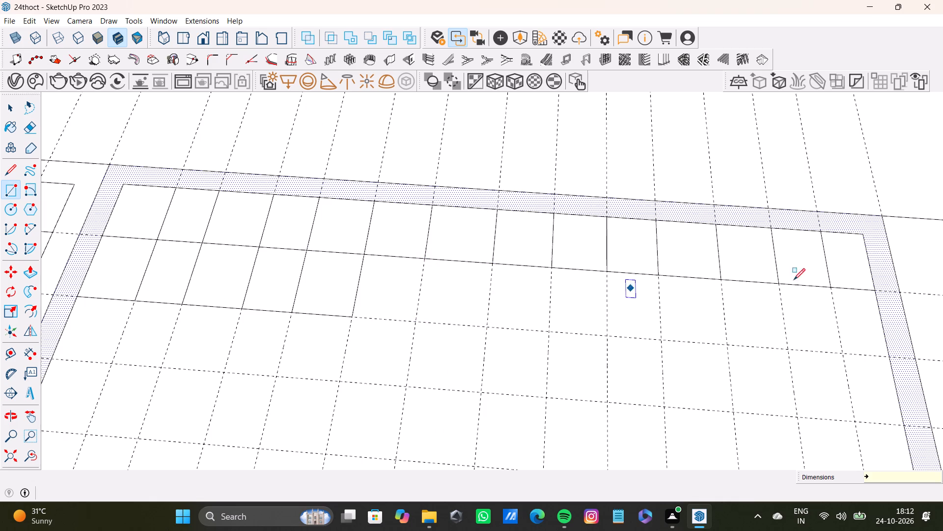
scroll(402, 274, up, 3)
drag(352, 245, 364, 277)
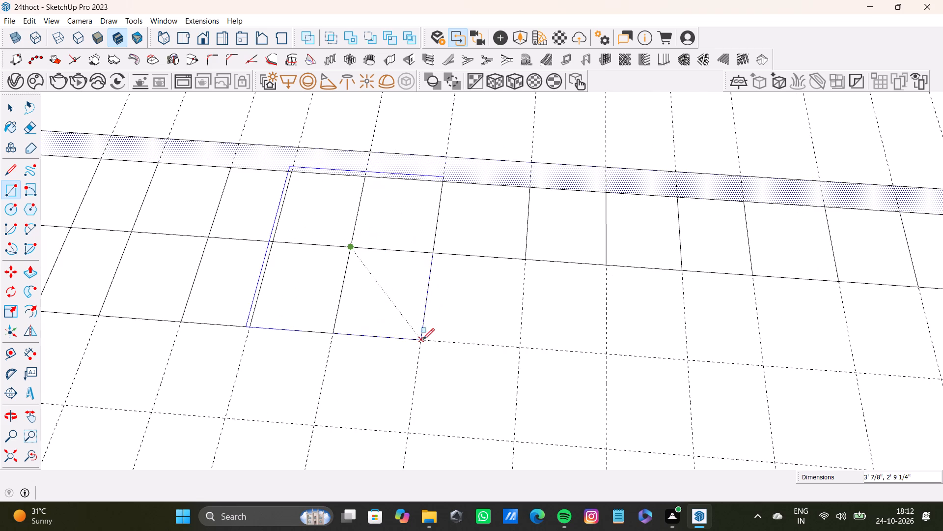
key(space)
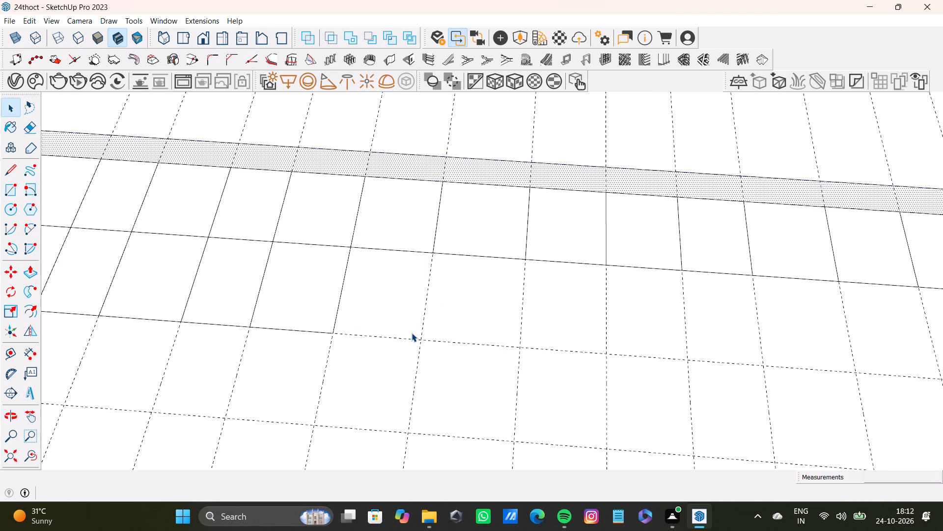
Draw rectangles over the second row's sixth to ninth cells, each about 1' 6" deep, the sixth about 1' 5" and seventh 1' 6" wide.
key(r)
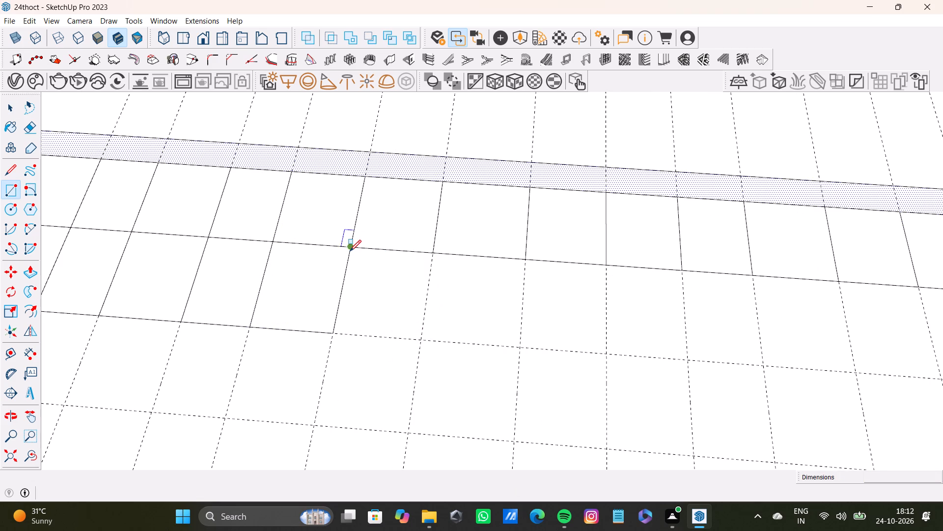
click(350, 251)
click(420, 341)
click(431, 255)
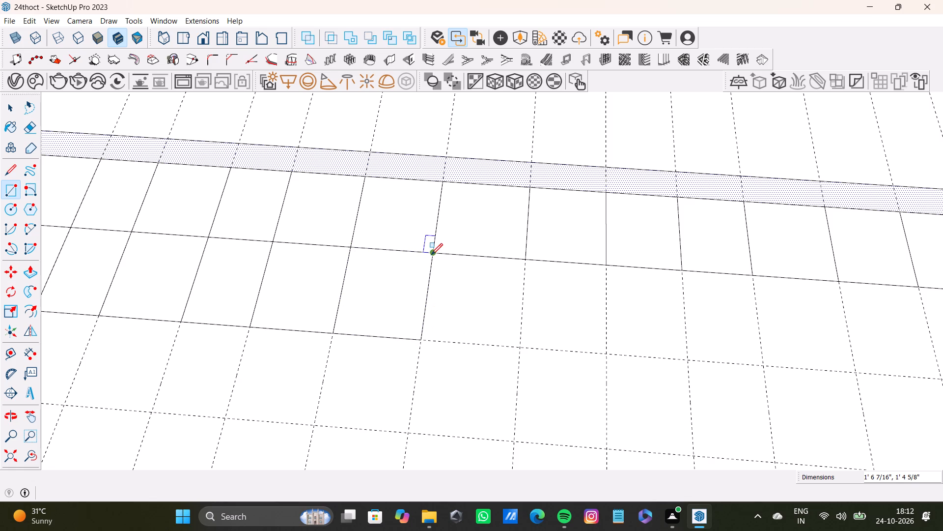
click(520, 349)
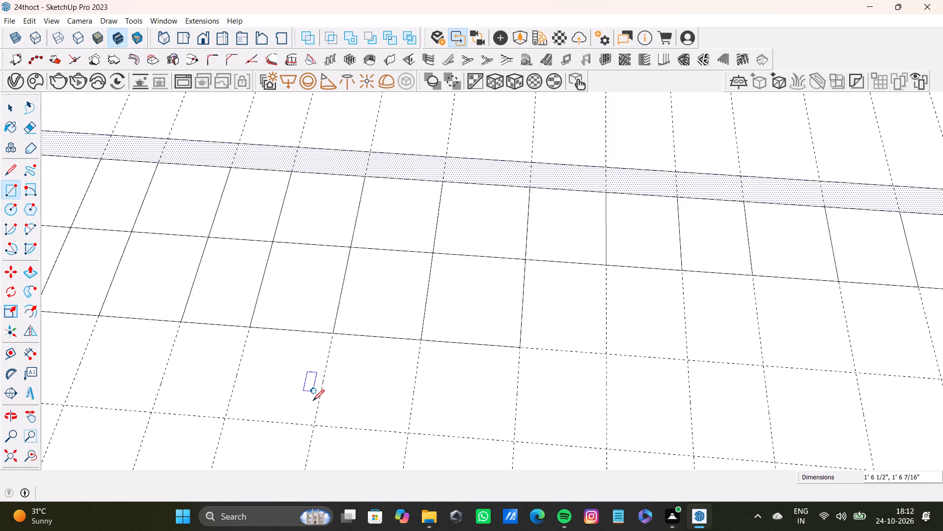
drag(523, 261, 530, 265)
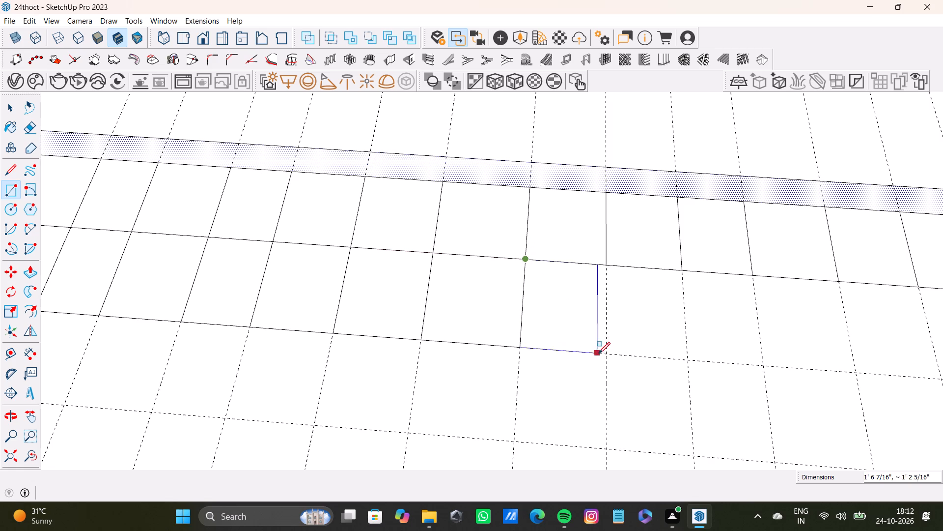
click(605, 356)
click(608, 269)
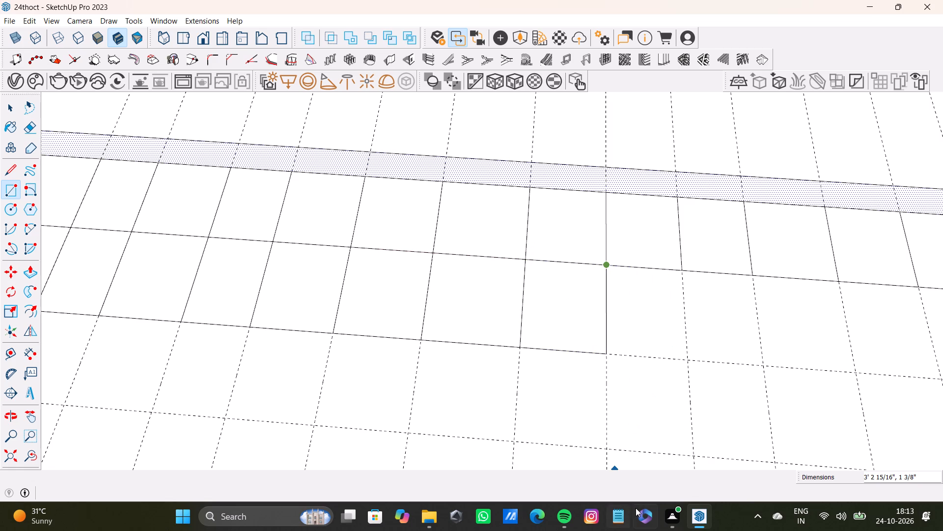
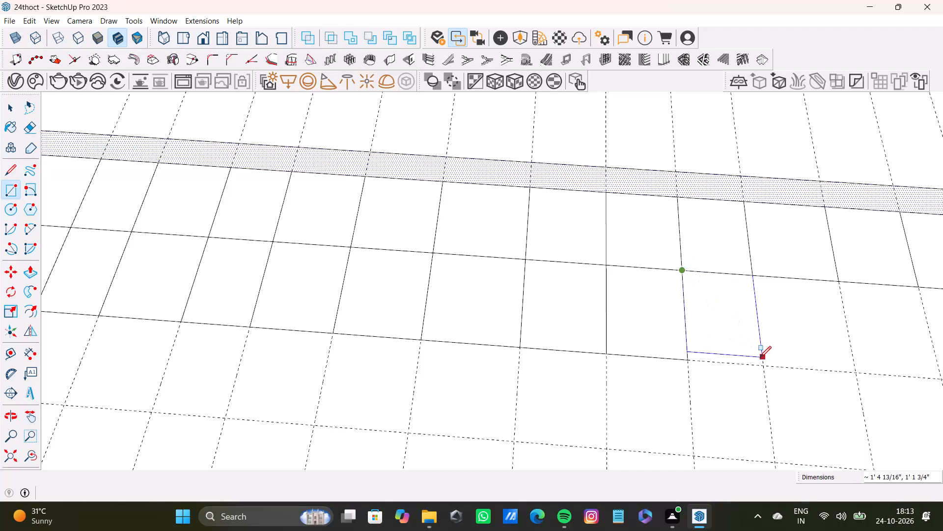
Draw rectangles over the second row's next two cells, snapped to the guide intersections, each about 1' 6" deep, 1' 2" and 1' 5" wide.
click(762, 365)
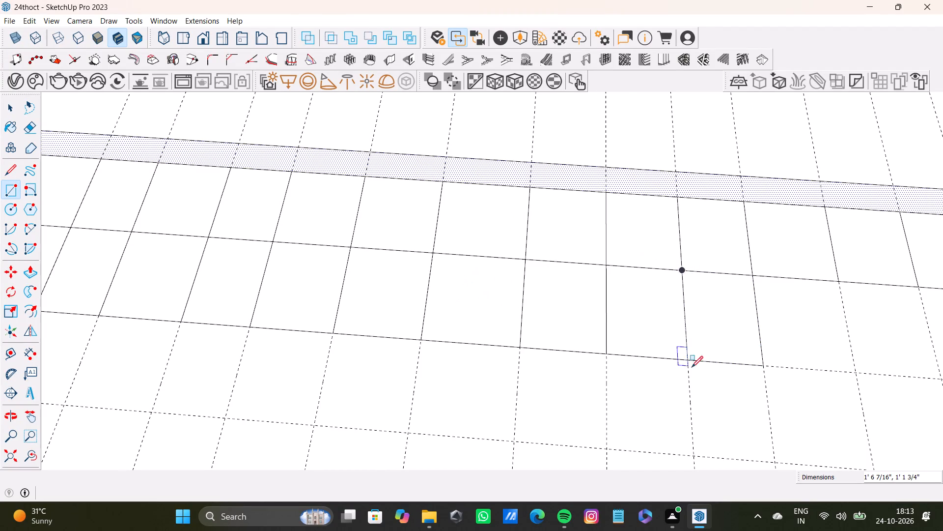
scroll(130, 205, down, 7)
scroll(513, 273, up, 3)
click(470, 246)
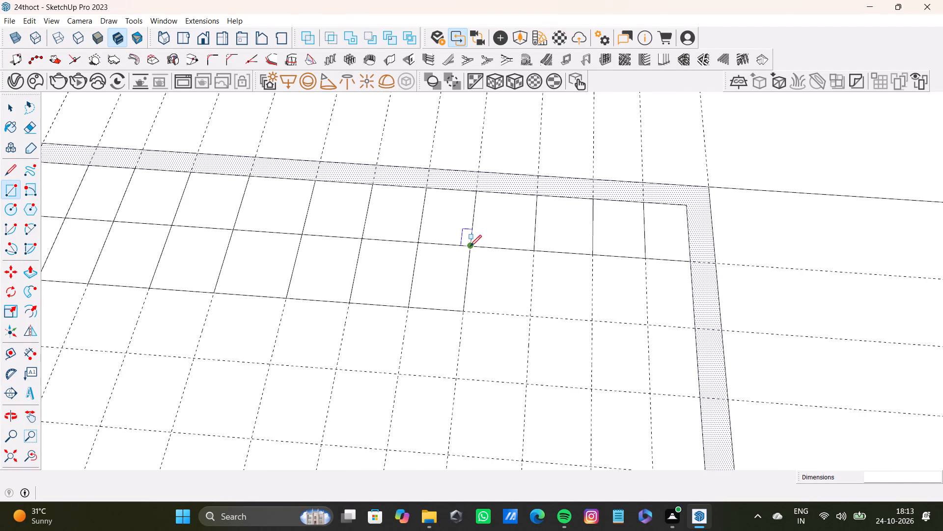
click(528, 315)
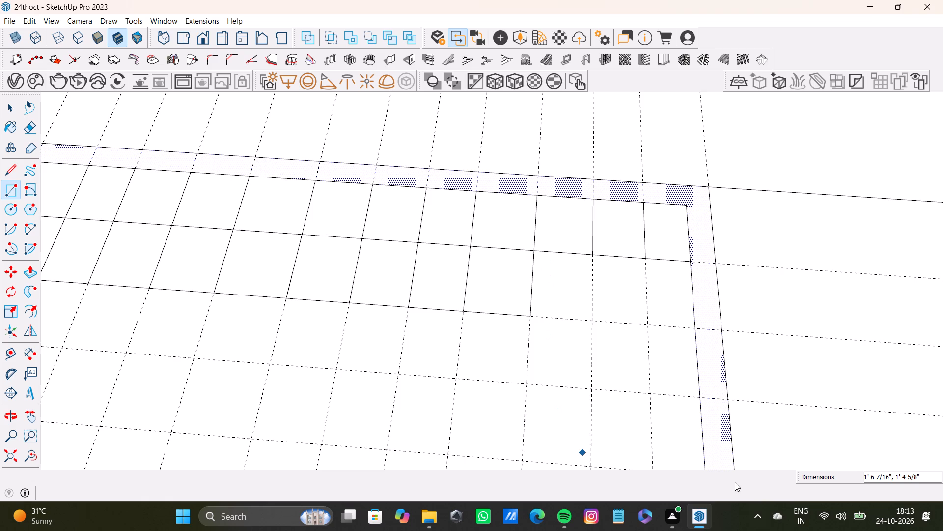
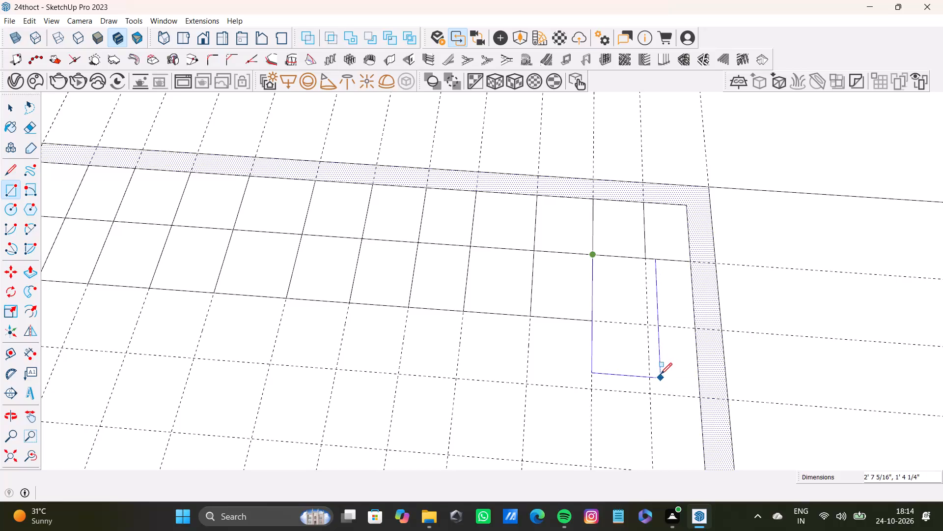
Draw rectangles over the second row's last two cells up to the border, about 1' 6" deep, 1' 2" and 11" wide.
click(648, 325)
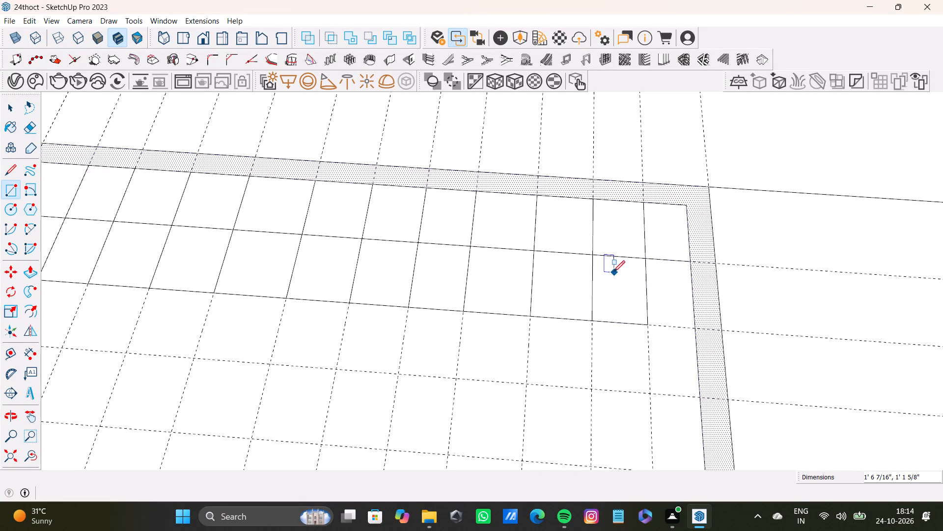
drag(644, 258, 652, 266)
click(694, 324)
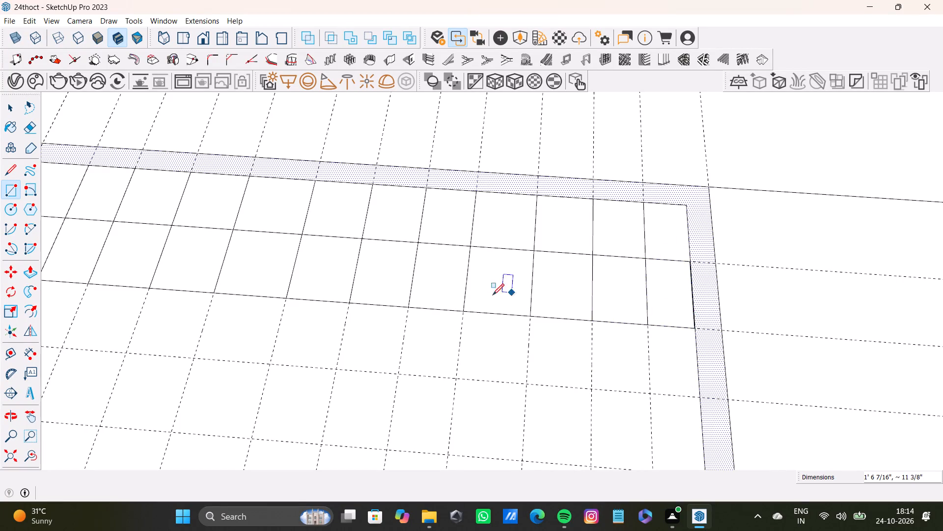
Draw rectangles over the third row's first four cells, starting at the border and snapped to the guide intersections, each about 1' 5" deep.
scroll(401, 329, down, 7)
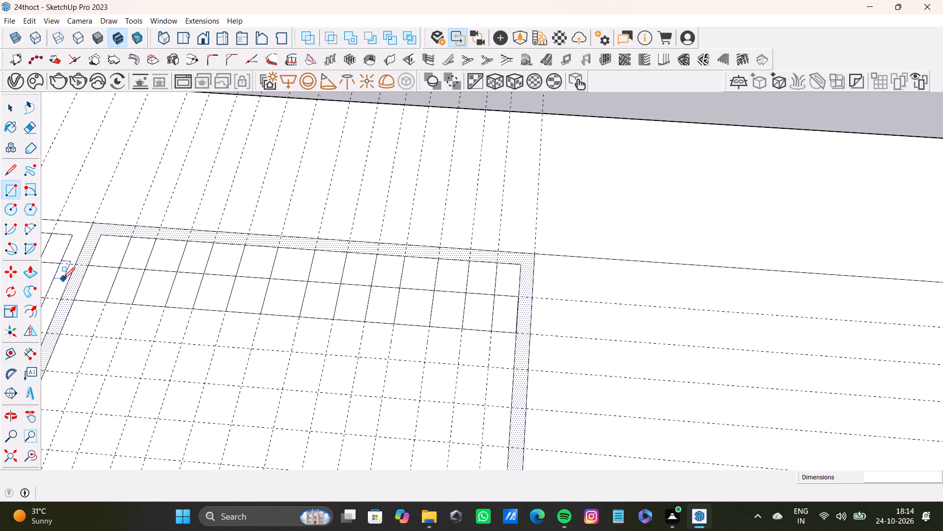
scroll(79, 305, up, 2)
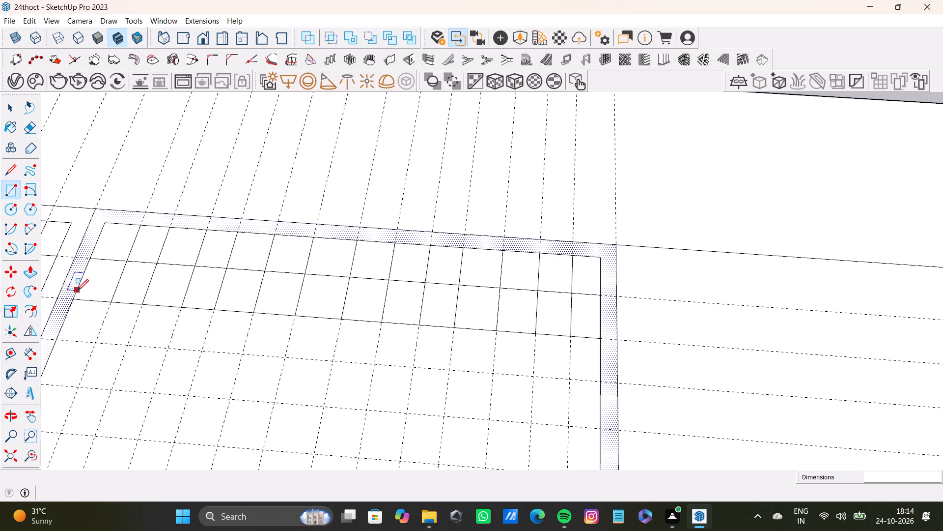
click(74, 298)
click(97, 342)
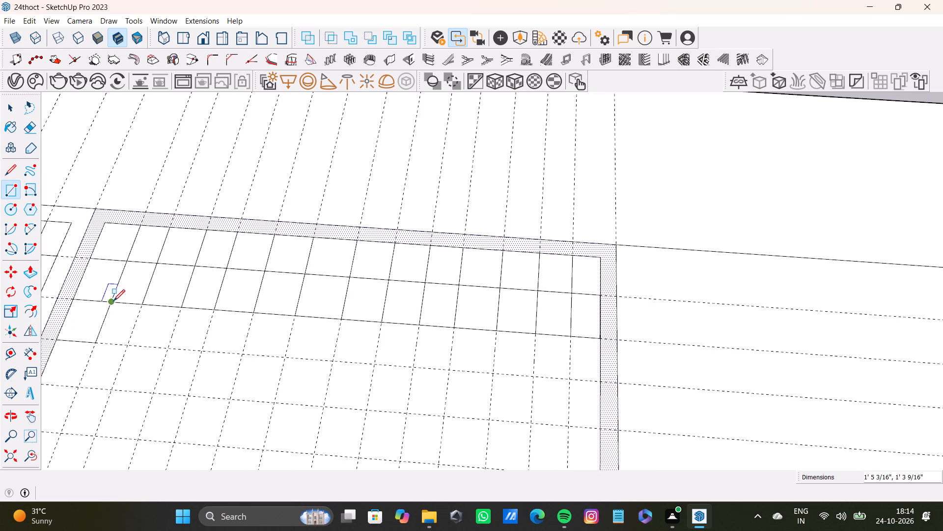
click(113, 304)
click(125, 344)
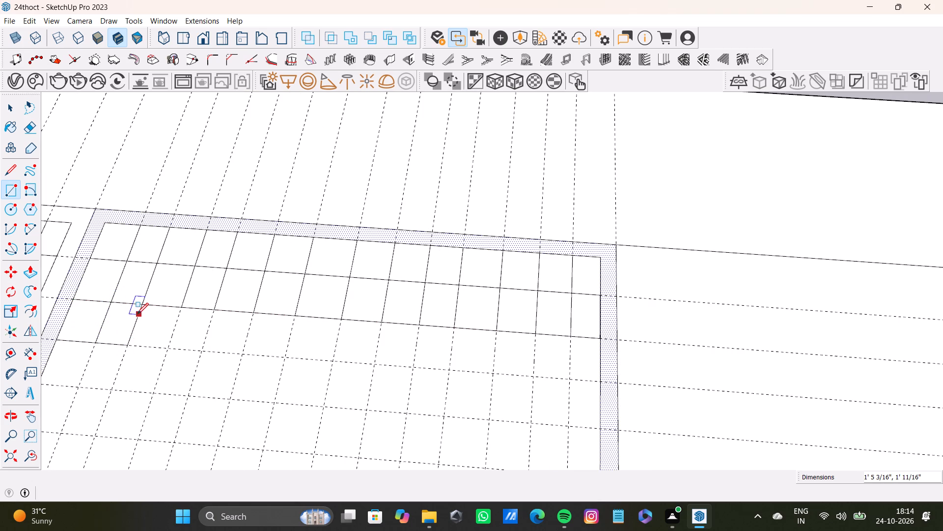
click(139, 306)
click(167, 347)
click(178, 310)
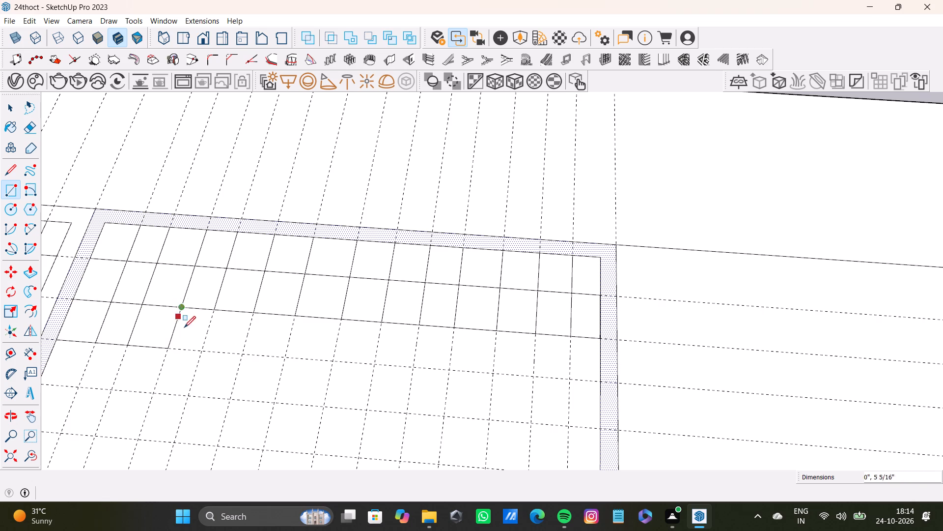
click(199, 353)
Draw rectangles over the third row's fifth to ninth cells, snapped to the guide intersections, each about 1' 5" deep.
click(210, 312)
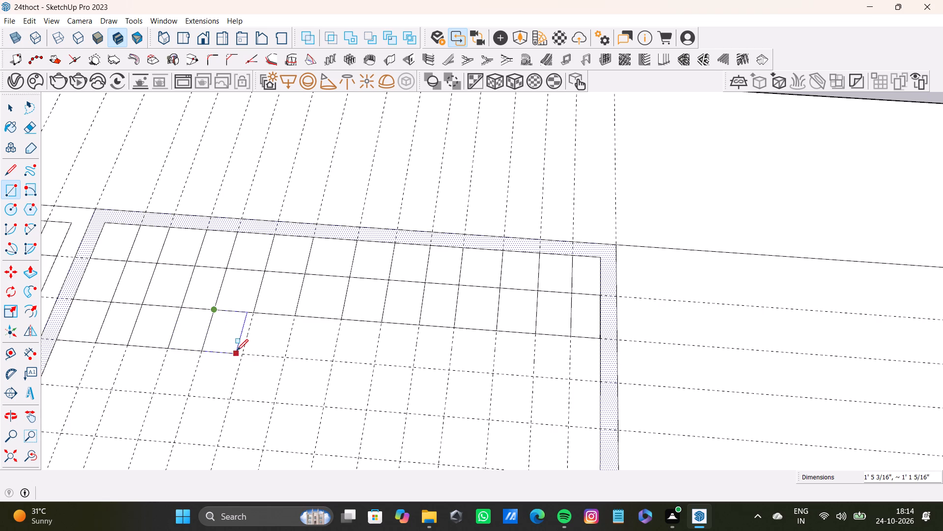
click(239, 354)
click(250, 315)
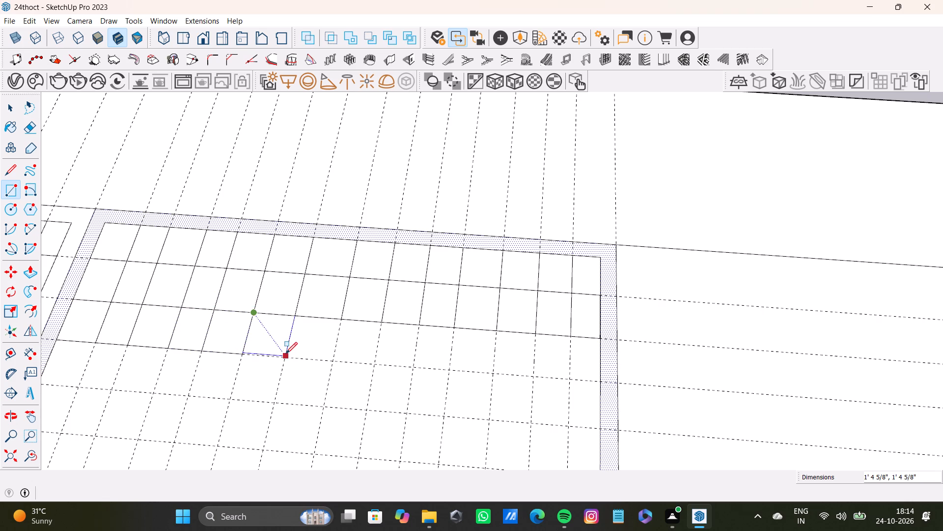
click(287, 359)
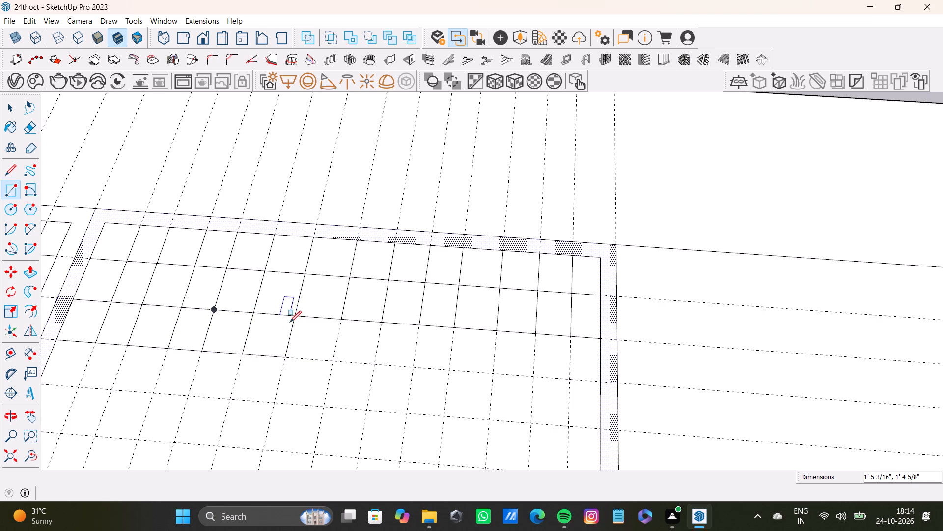
click(294, 317)
click(332, 361)
drag(341, 324, 347, 335)
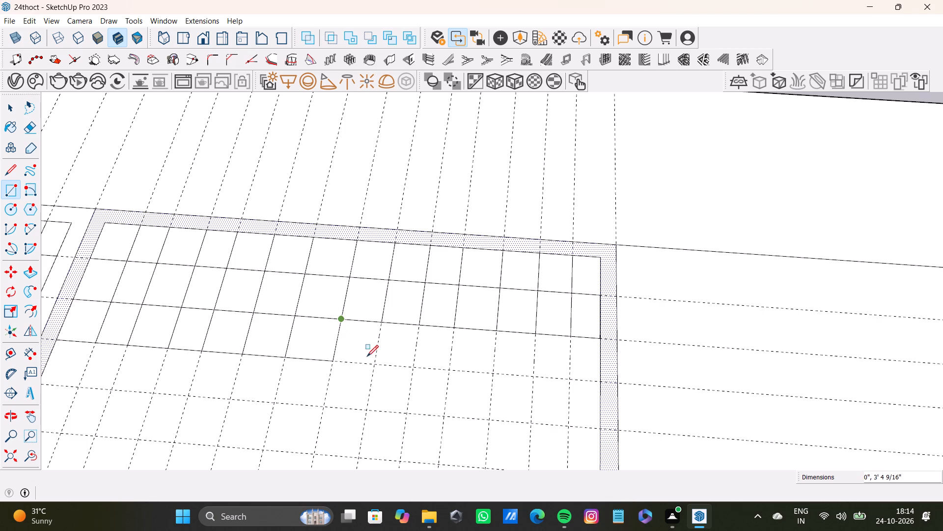
click(373, 367)
click(380, 324)
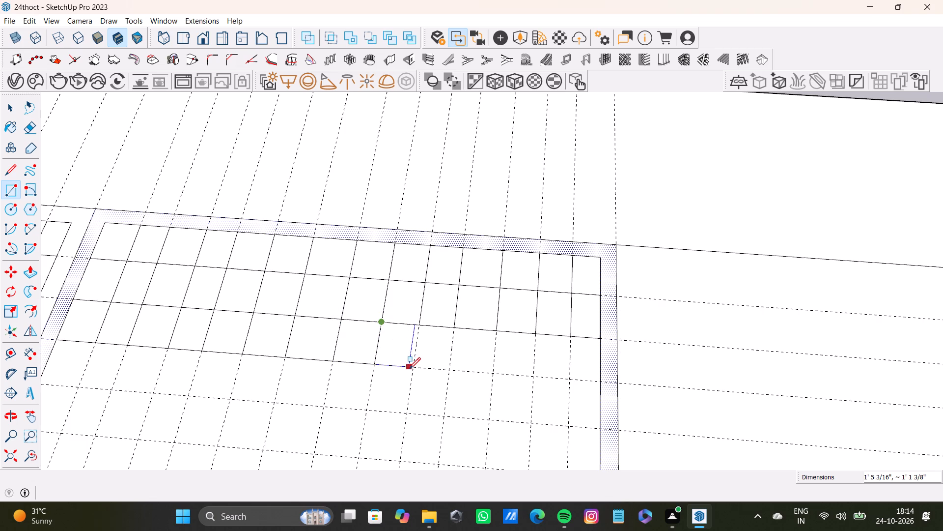
click(411, 369)
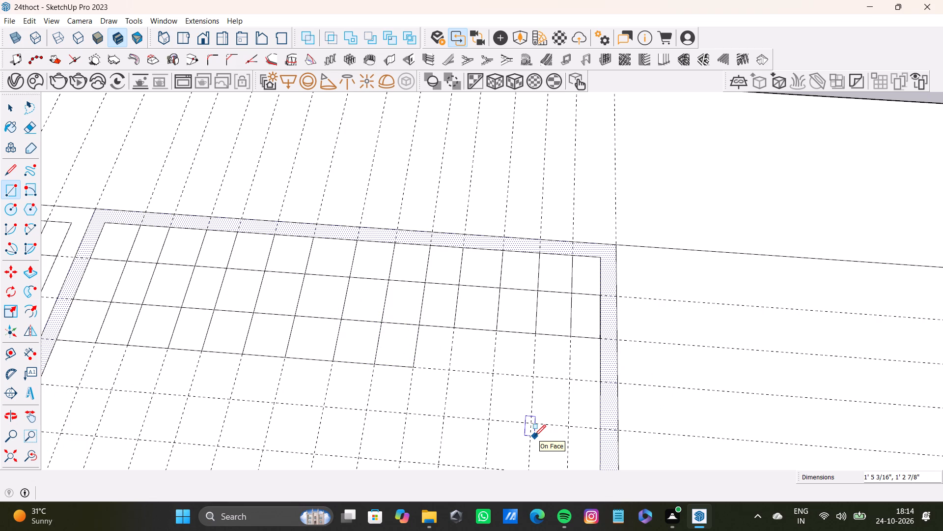
Draw rectangles over the third row's last five cells up to the border's inner edge, each about 1' 5" deep.
scroll(416, 333, up, 3)
click(421, 324)
click(461, 383)
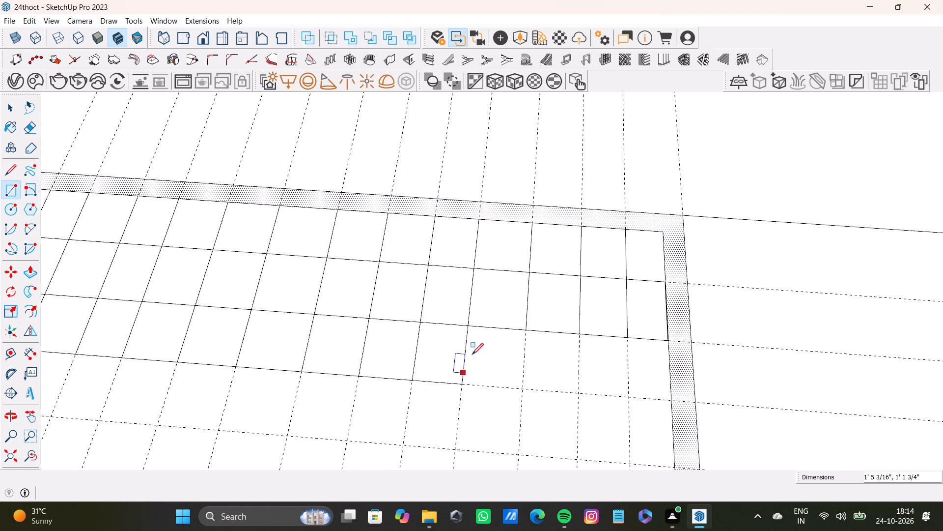
click(471, 326)
click(523, 387)
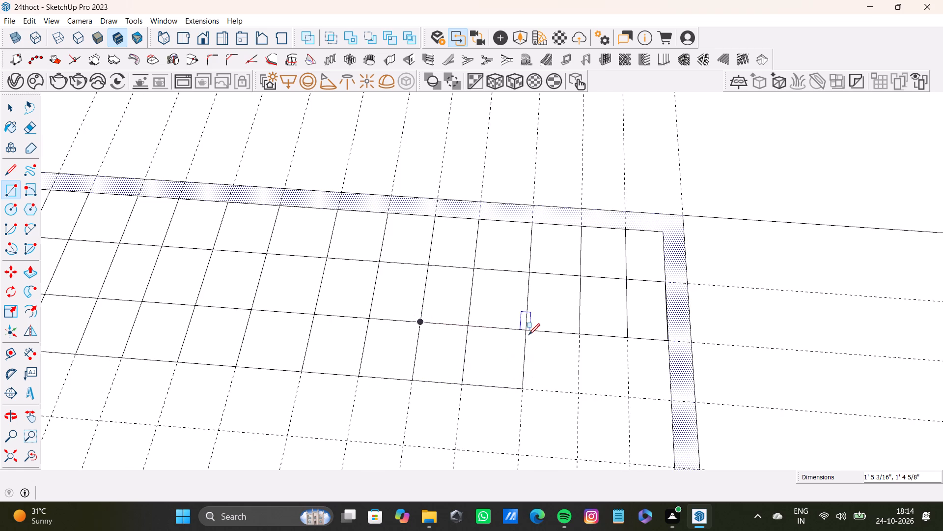
click(526, 334)
click(579, 396)
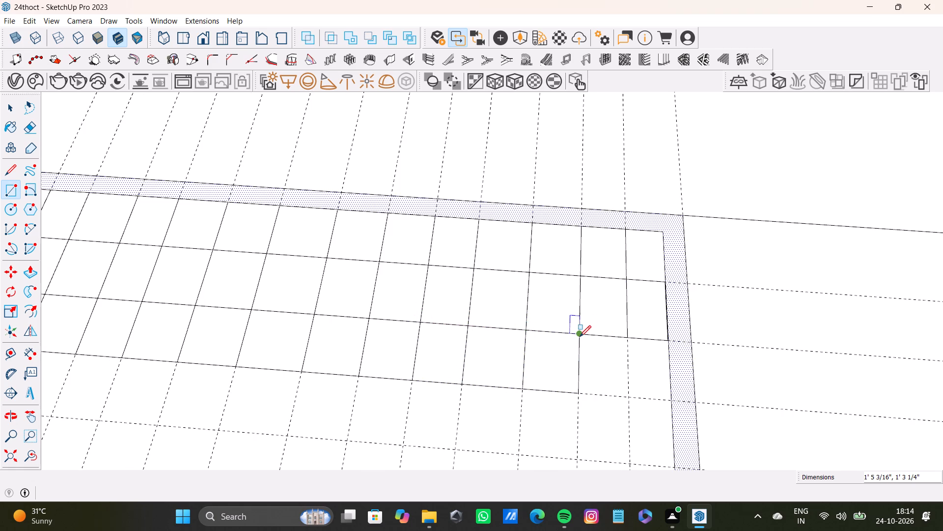
click(580, 337)
click(627, 396)
click(627, 340)
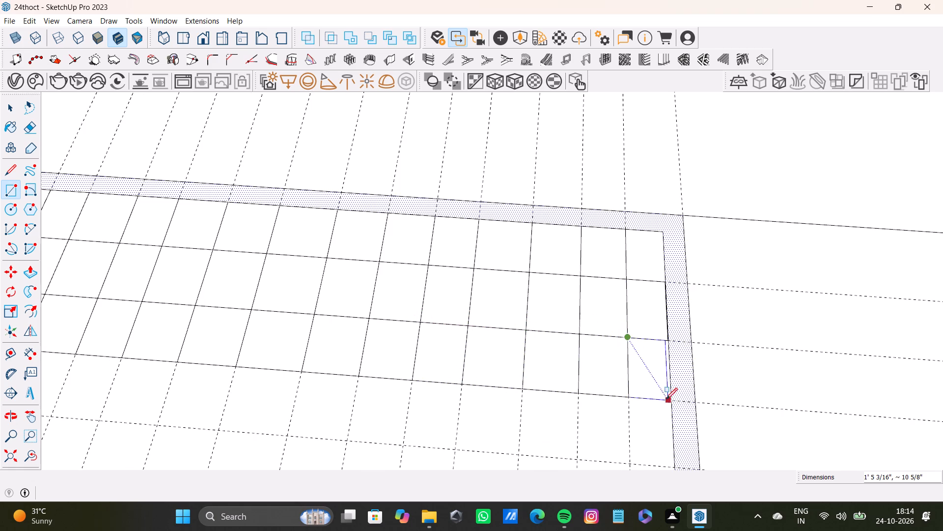
click(669, 401)
Draw rectangles over the fourth row's first six cells, starting at the border and snapped to the guide intersections, each about 1' 5 1/2" deep.
scroll(476, 347, down, 7)
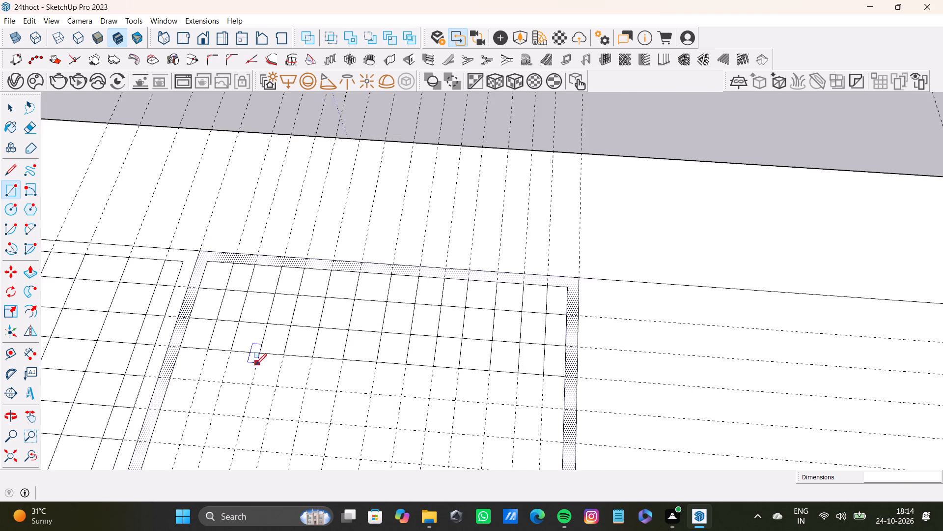
scroll(167, 364, up, 6)
click(197, 337)
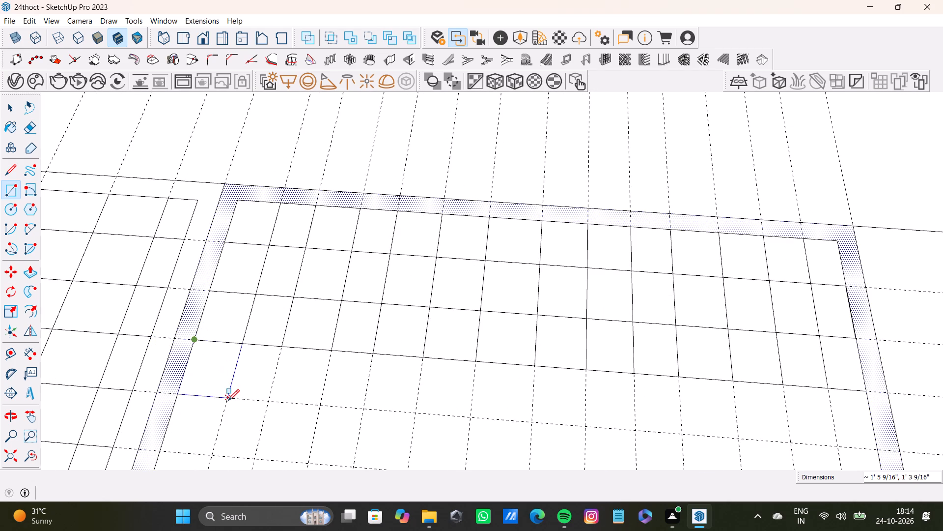
click(228, 401)
click(242, 345)
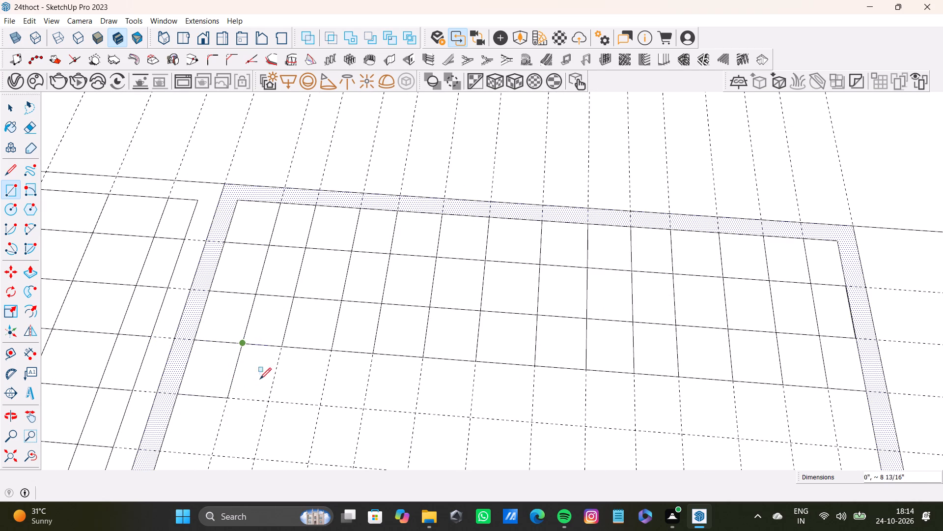
click(268, 401)
drag(282, 349, 283, 355)
click(319, 406)
click(331, 353)
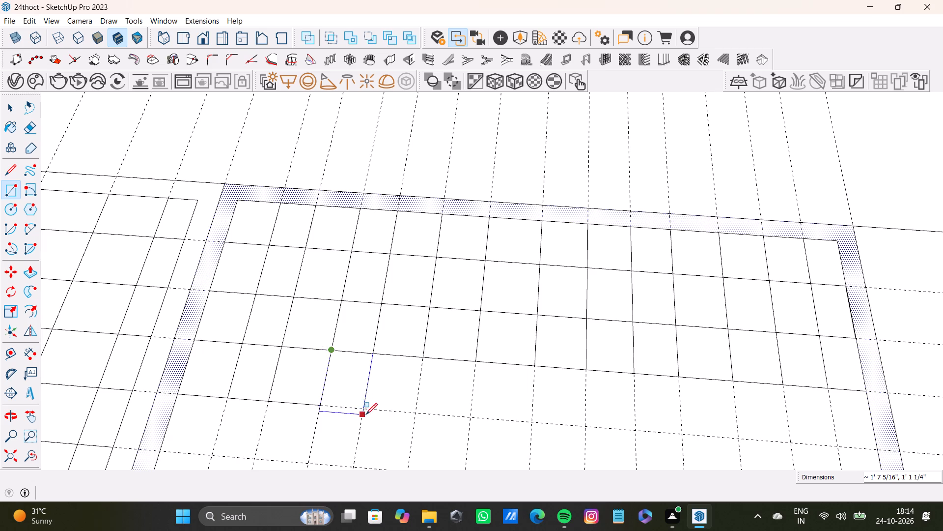
click(365, 411)
click(373, 357)
click(415, 413)
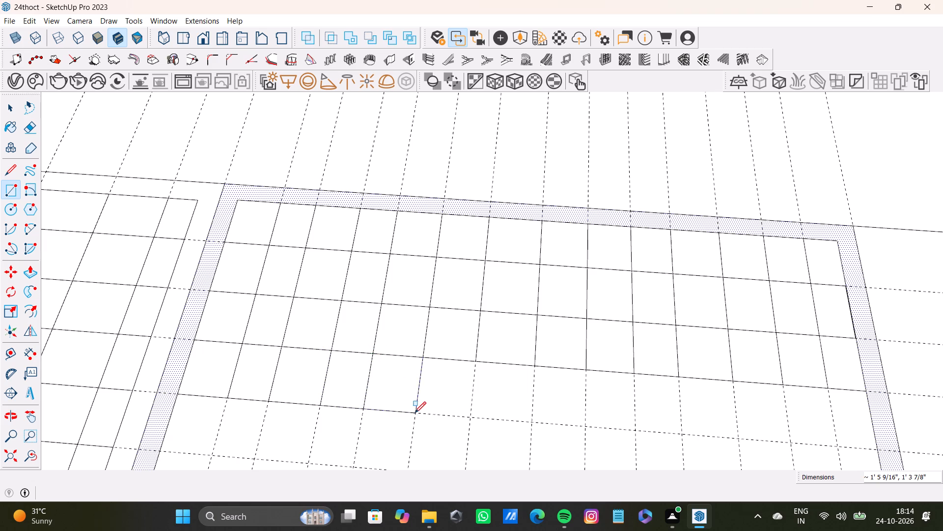
click(421, 361)
click(469, 418)
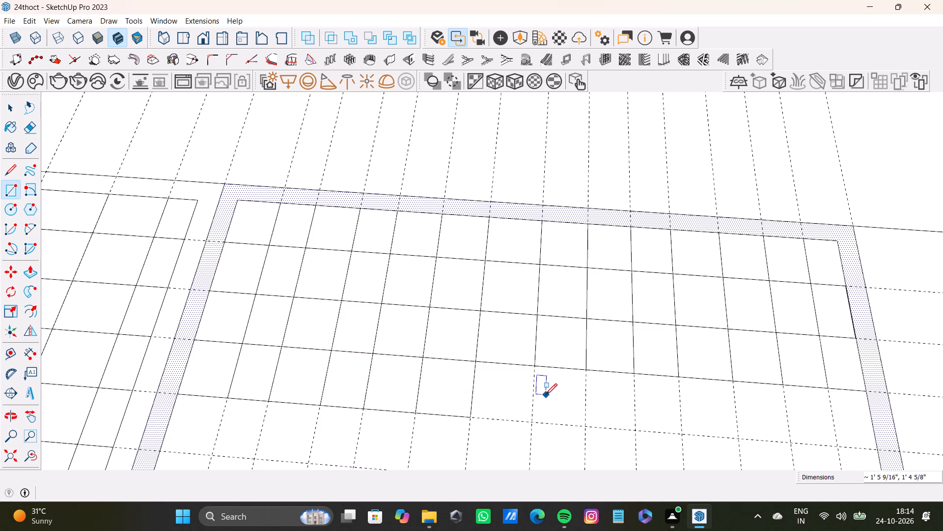
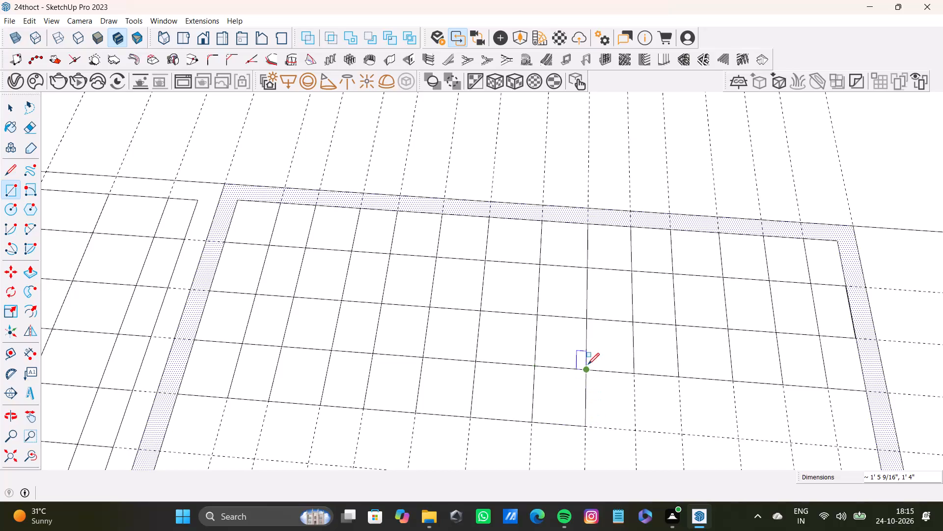
Draw rectangles over the fourth row's last six cells up to the border's inner edge, each about 1' 5 1/2" deep.
click(589, 370)
click(633, 430)
click(637, 375)
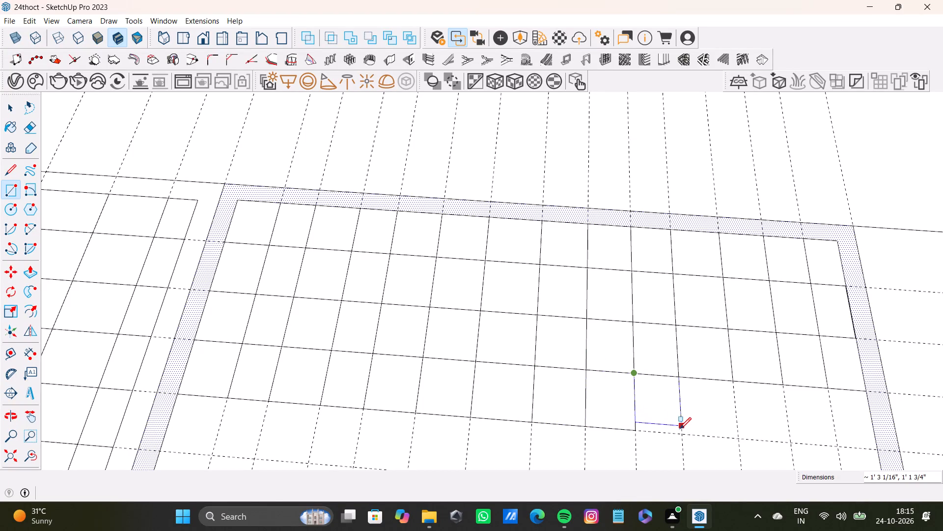
click(683, 434)
drag(677, 380, 693, 393)
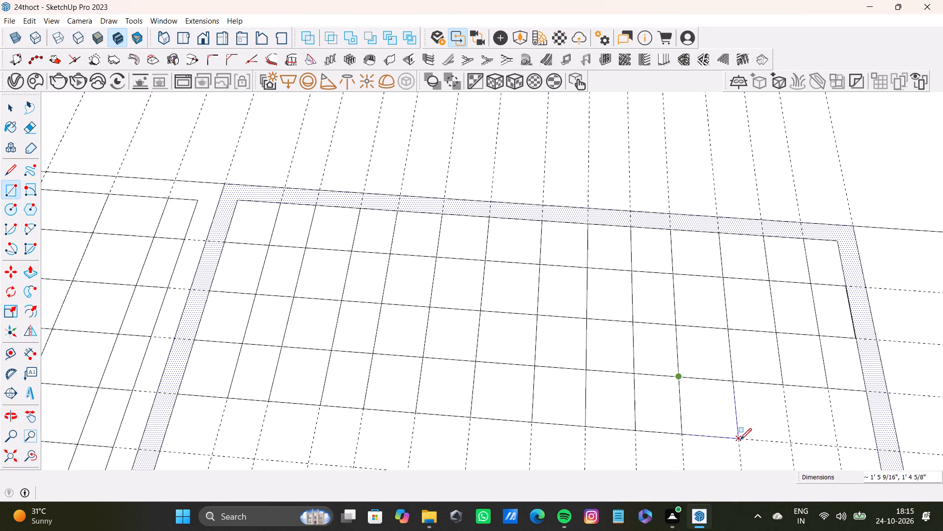
click(740, 440)
click(732, 385)
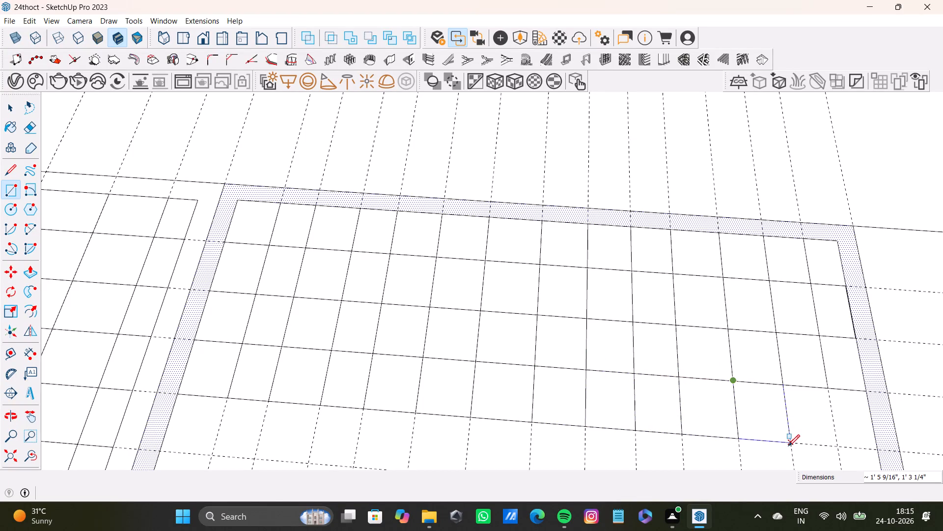
click(788, 446)
drag(782, 386, 785, 392)
click(837, 447)
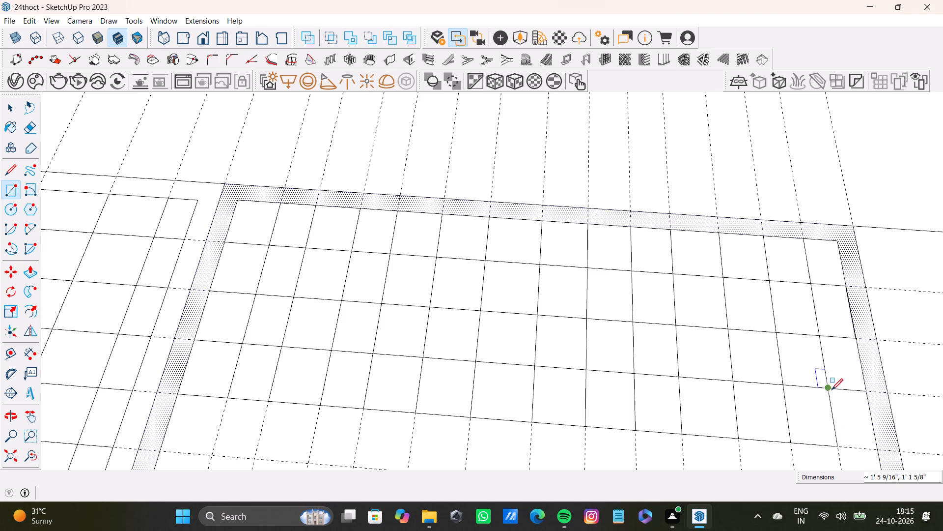
click(832, 390)
click(876, 449)
Draw rectangles over the fifth row's first five cells, starting at the border and snapped to the guide intersections, each about 1' 5" deep.
scroll(413, 360, down, 5)
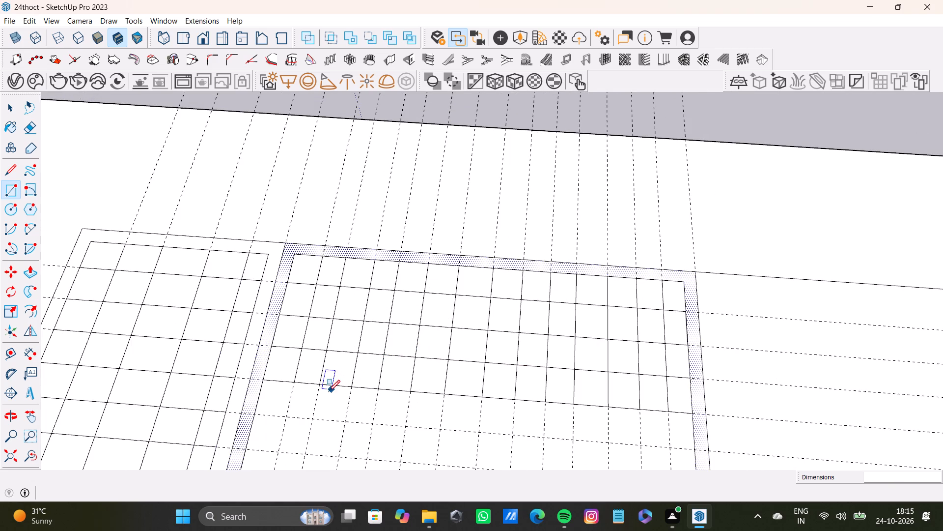
shift+middle_drag(332, 397, 315, 282)
scroll(261, 244, up, 2)
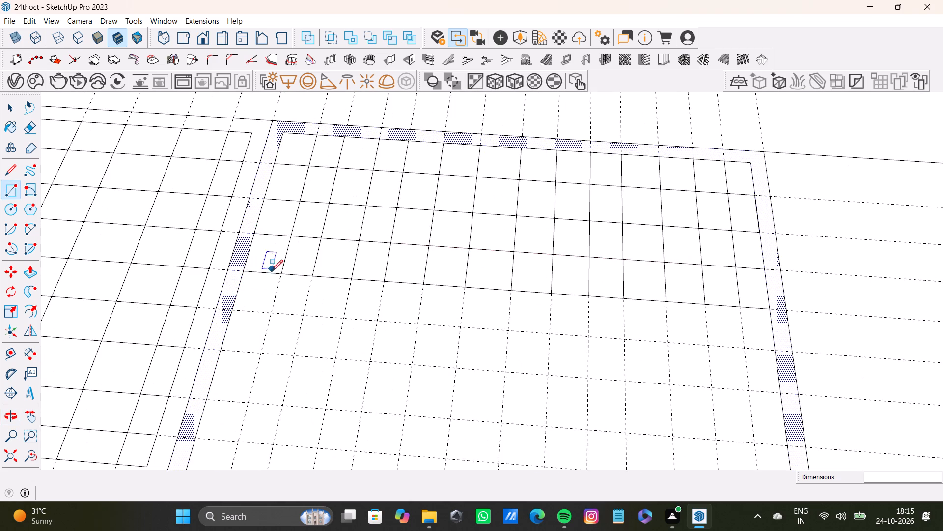
drag(242, 271, 263, 289)
click(273, 313)
drag(282, 274, 284, 280)
click(299, 315)
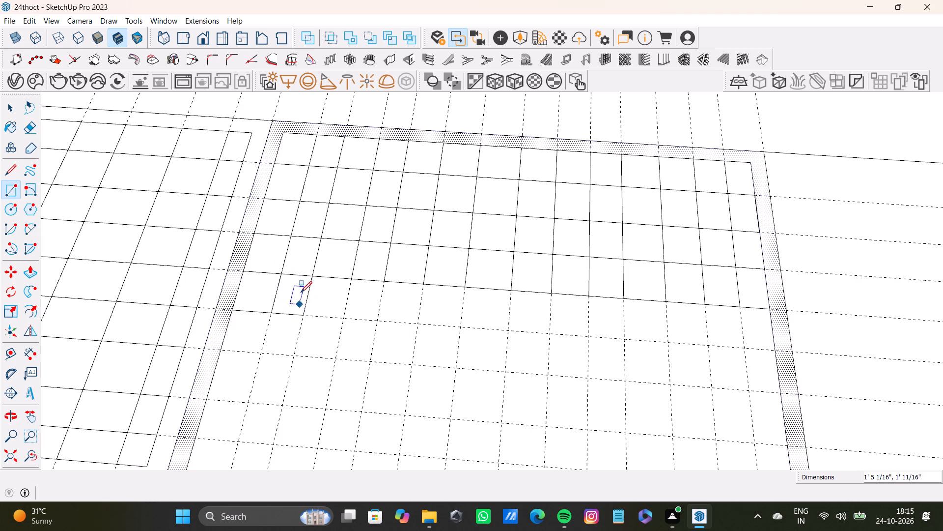
click(312, 278)
click(346, 319)
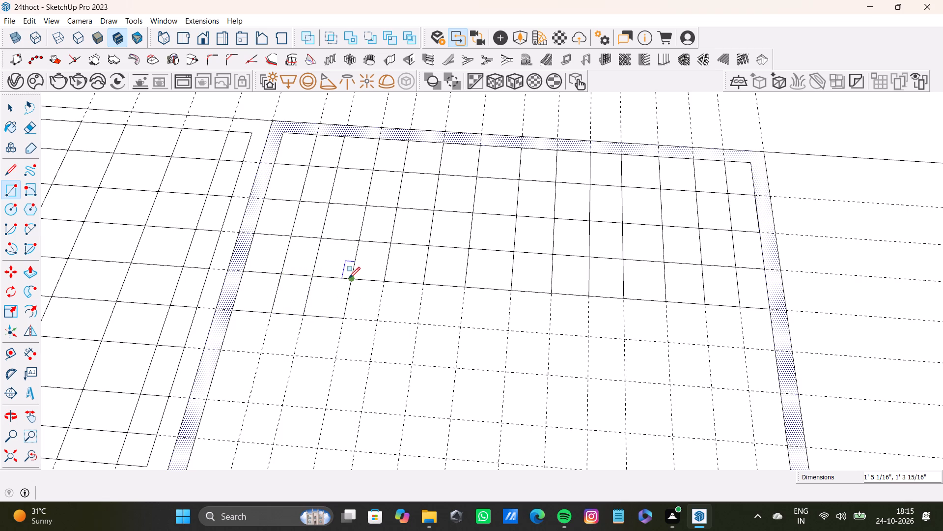
drag(349, 278, 349, 285)
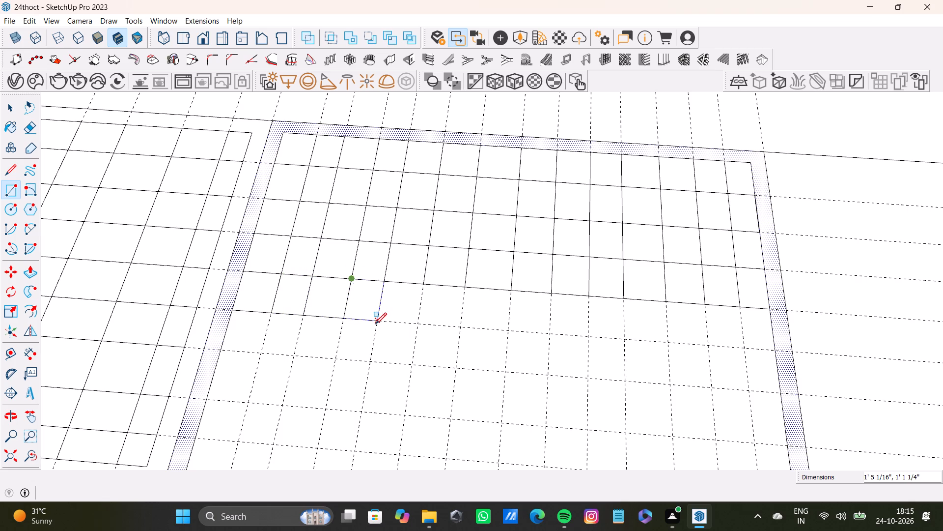
click(376, 324)
click(386, 281)
click(418, 324)
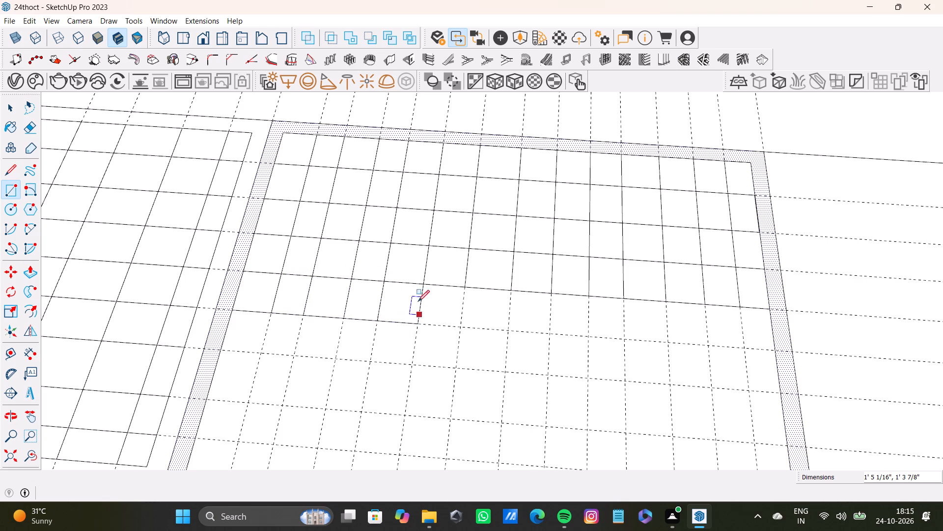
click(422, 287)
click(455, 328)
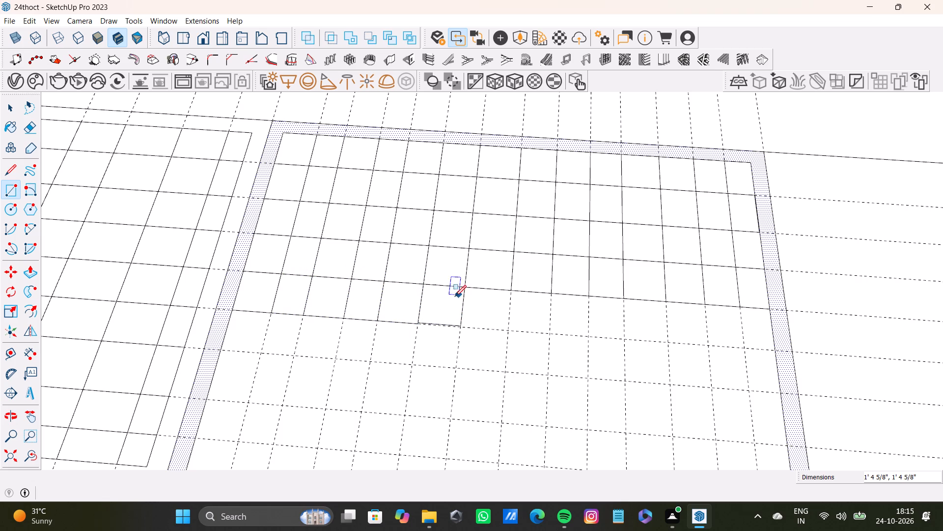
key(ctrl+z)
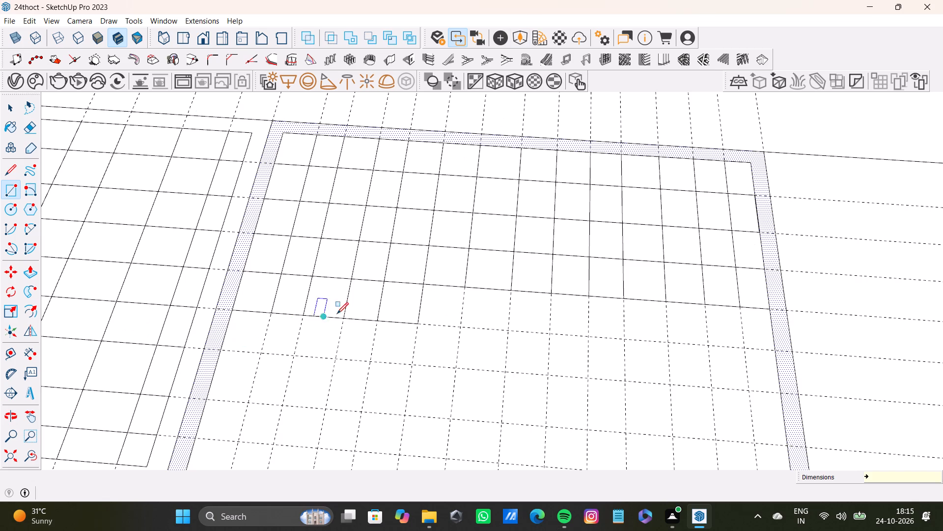
Draw rectangles over the fifth row's sixth to tenth cells, snapped to the guide intersections, each about 1' 5" deep.
click(425, 285)
click(458, 327)
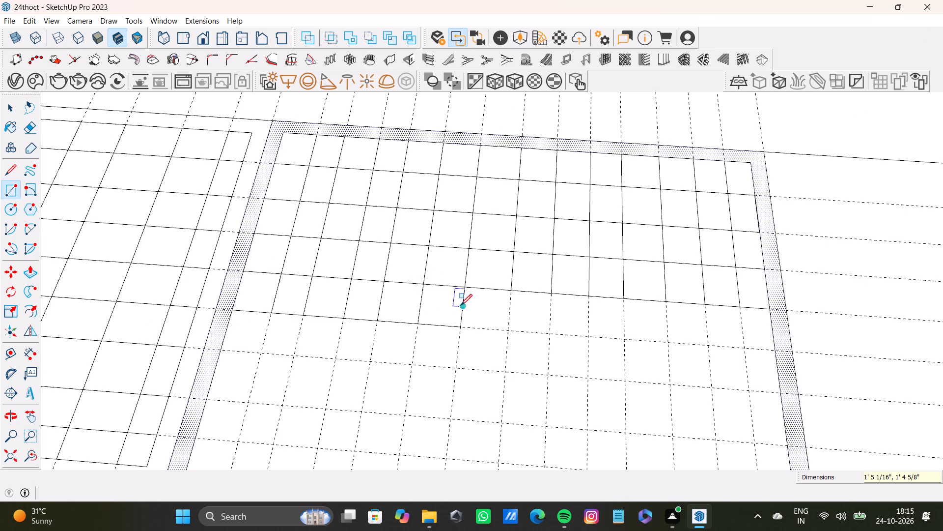
drag(464, 292, 465, 297)
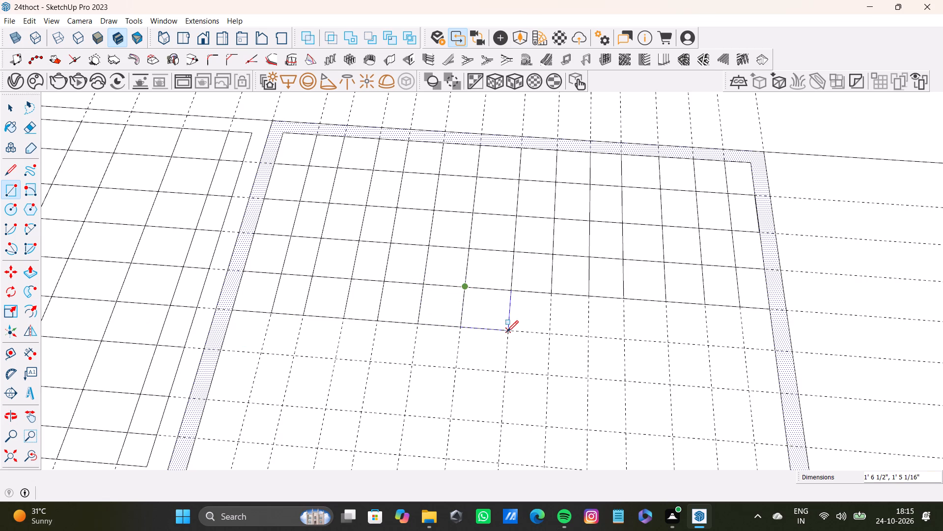
click(507, 332)
click(510, 291)
click(550, 332)
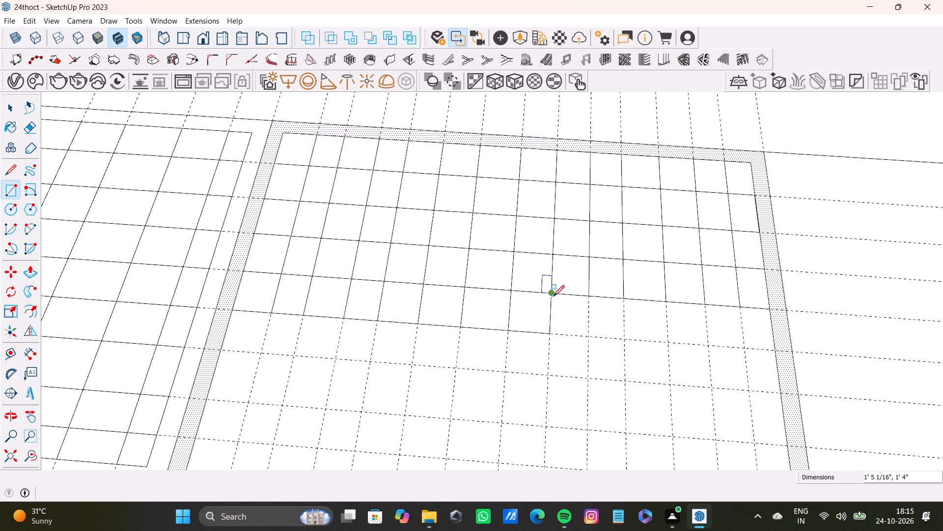
click(553, 296)
click(585, 336)
drag(590, 300, 597, 307)
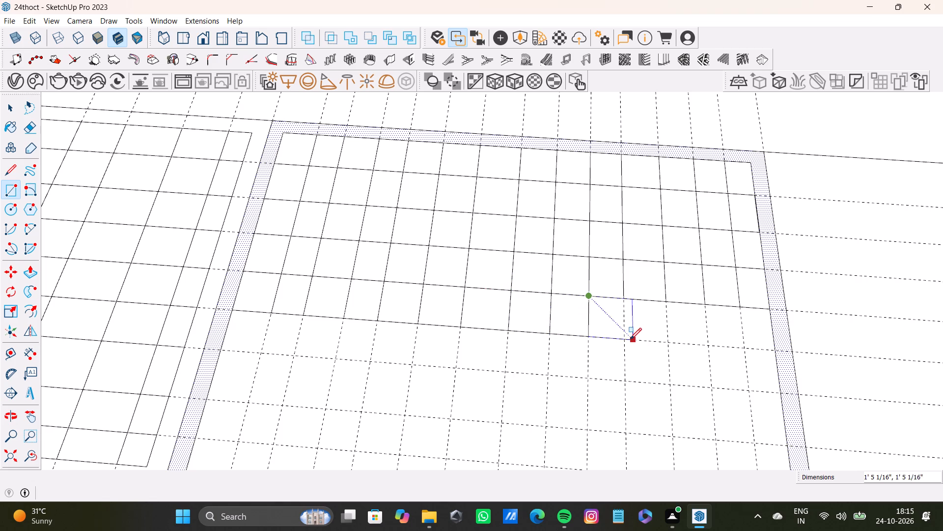
click(626, 342)
Draw rectangles over the fifth row's last four cells up to the border's inner edge, each about 1' 5" deep.
drag(623, 298, 629, 299)
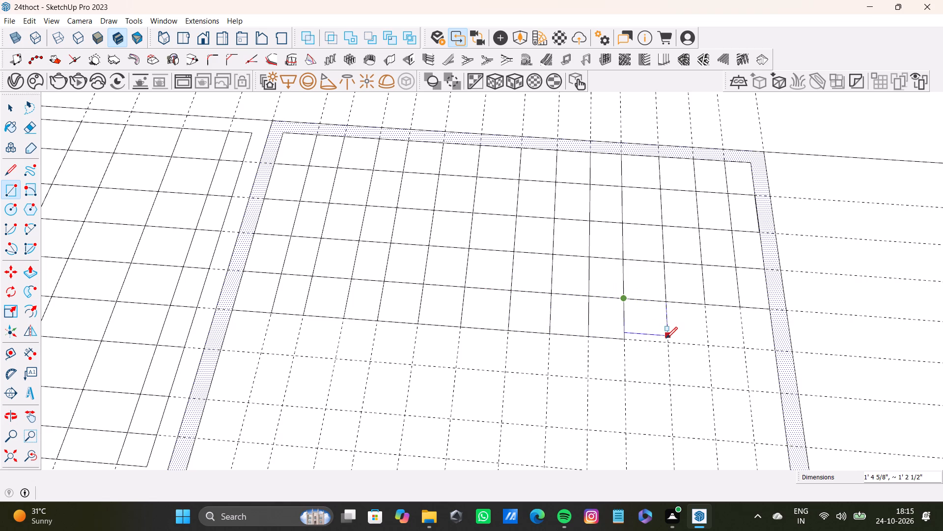
click(666, 343)
click(667, 306)
click(707, 348)
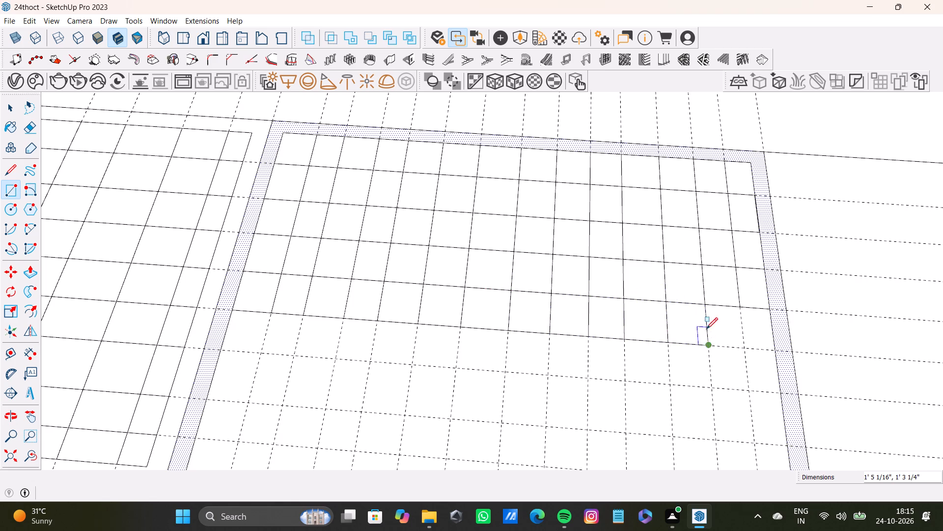
click(706, 308)
click(742, 347)
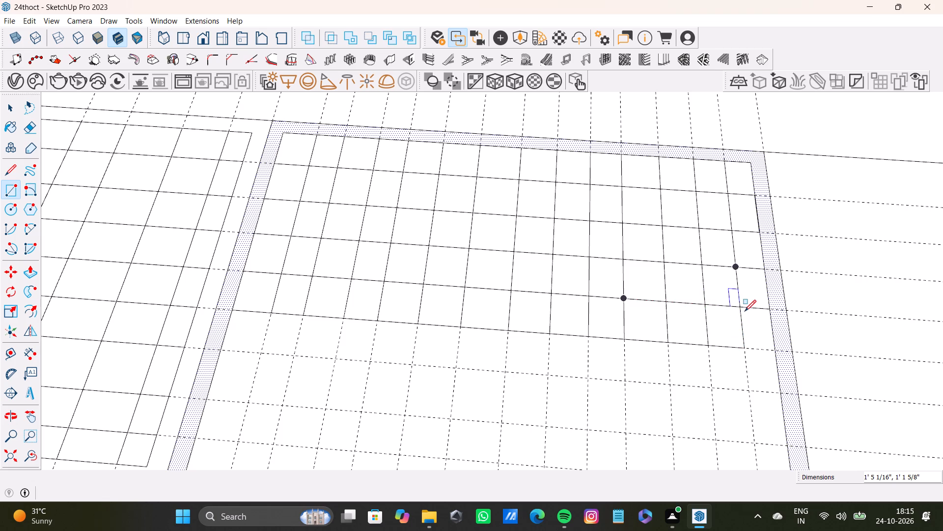
click(741, 310)
click(772, 351)
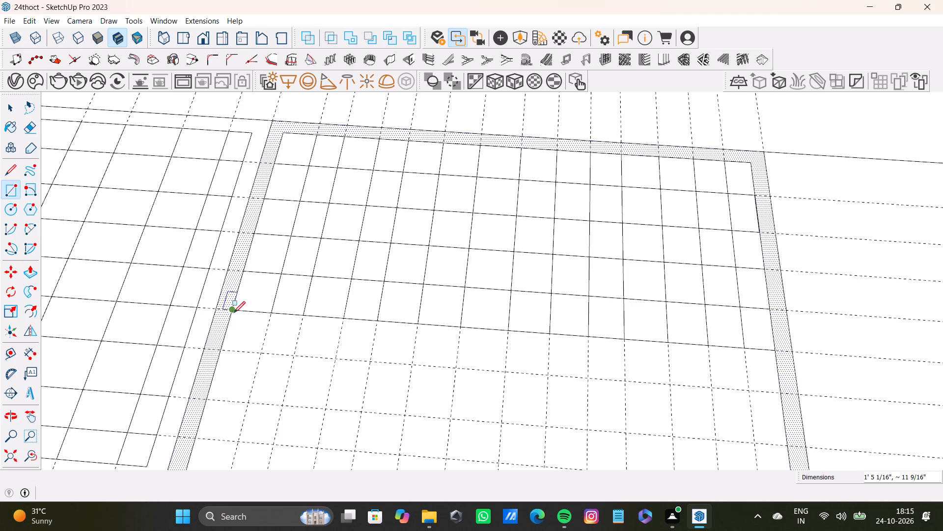
Draw rectangles over the sixth row's first five cells, starting at the border and snapped to the guide intersections, each about 1' 4 1/2" deep.
click(232, 313)
click(258, 354)
click(272, 315)
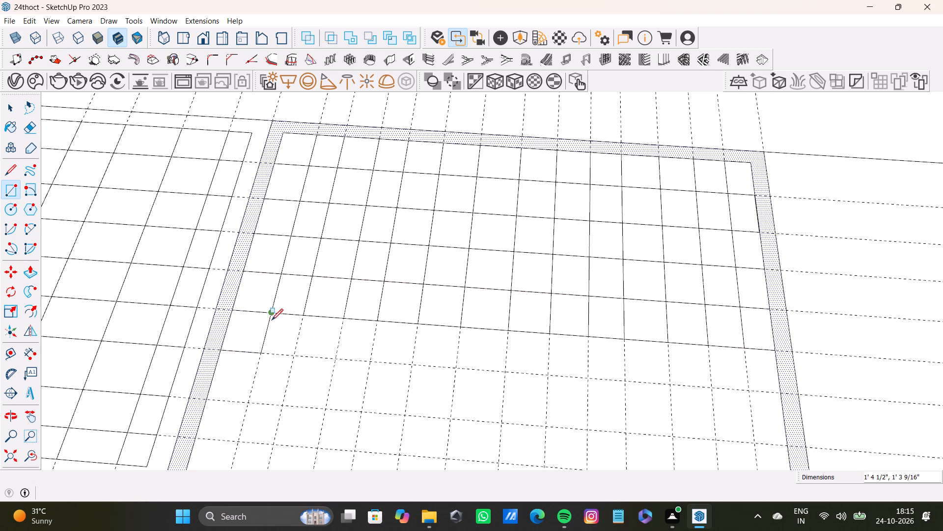
click(294, 355)
click(301, 318)
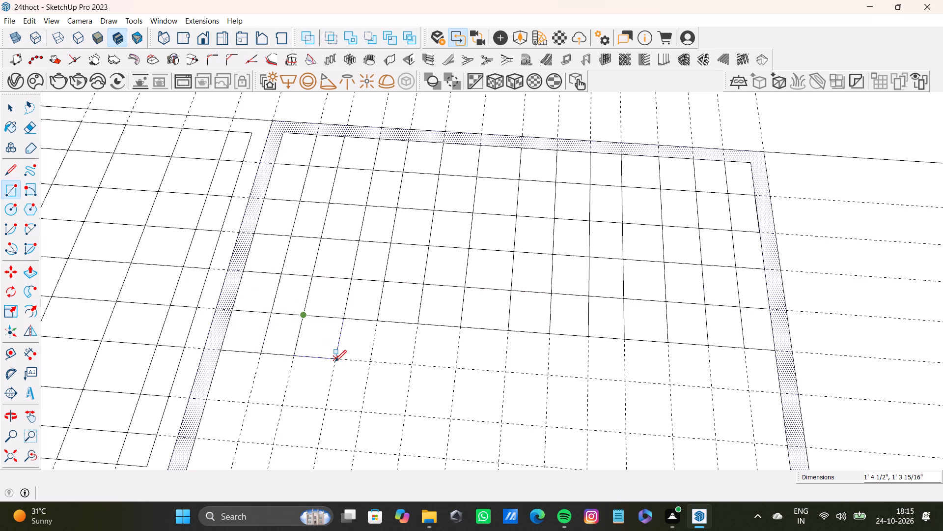
click(335, 361)
drag(341, 321, 345, 328)
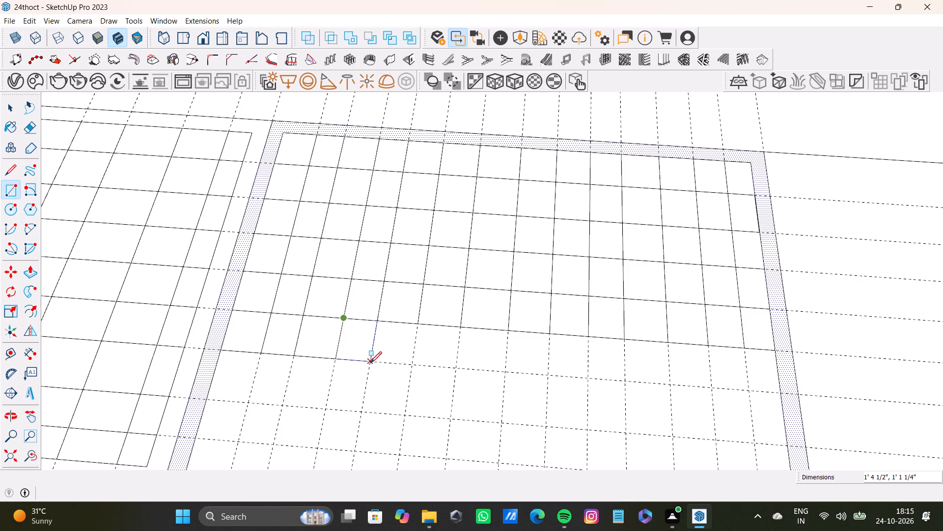
click(370, 363)
click(376, 324)
click(411, 367)
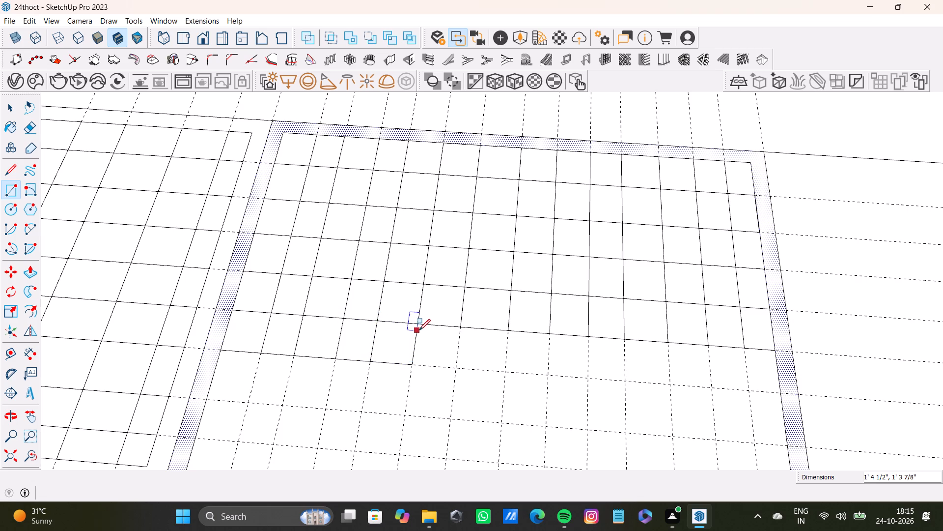
Draw rectangles over the sixth row's sixth to tenth cells, snapped to the guide intersections, each about 1' 4 1/2" deep.
click(418, 329)
click(453, 367)
click(462, 329)
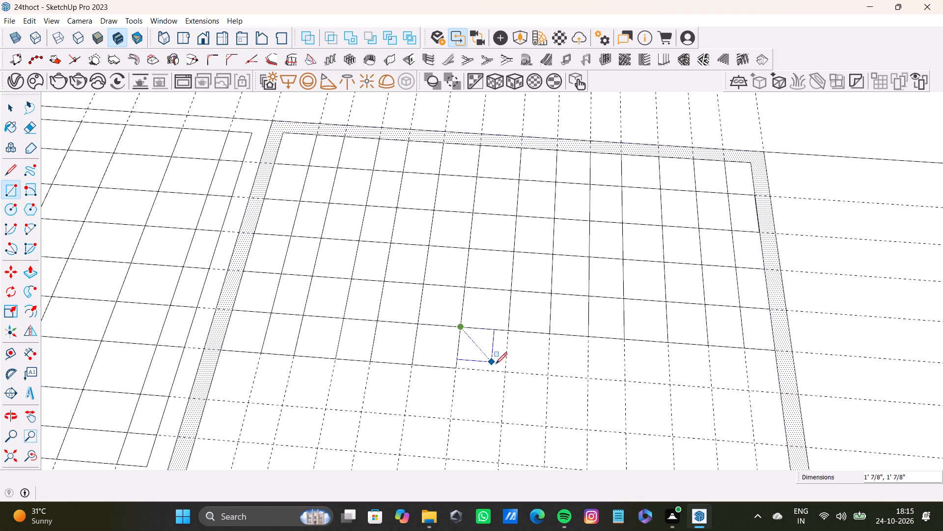
click(502, 371)
click(509, 335)
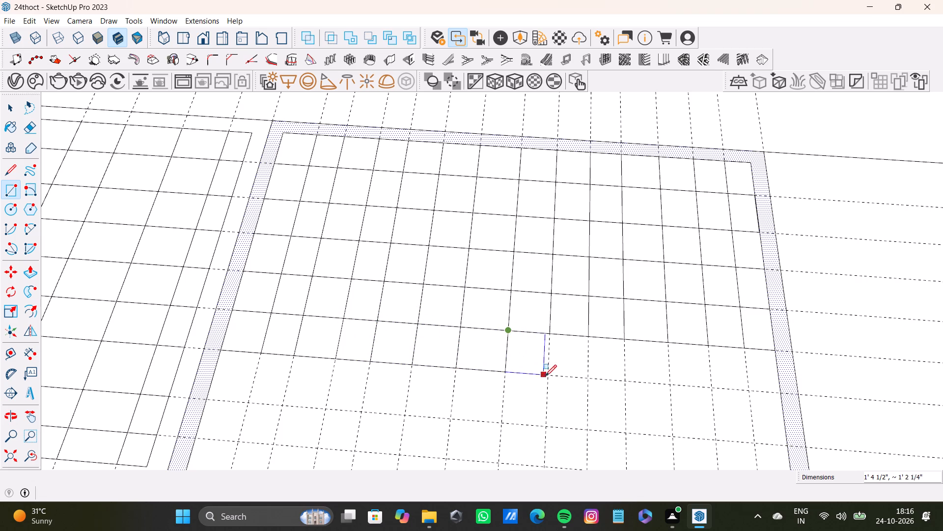
click(546, 376)
click(546, 334)
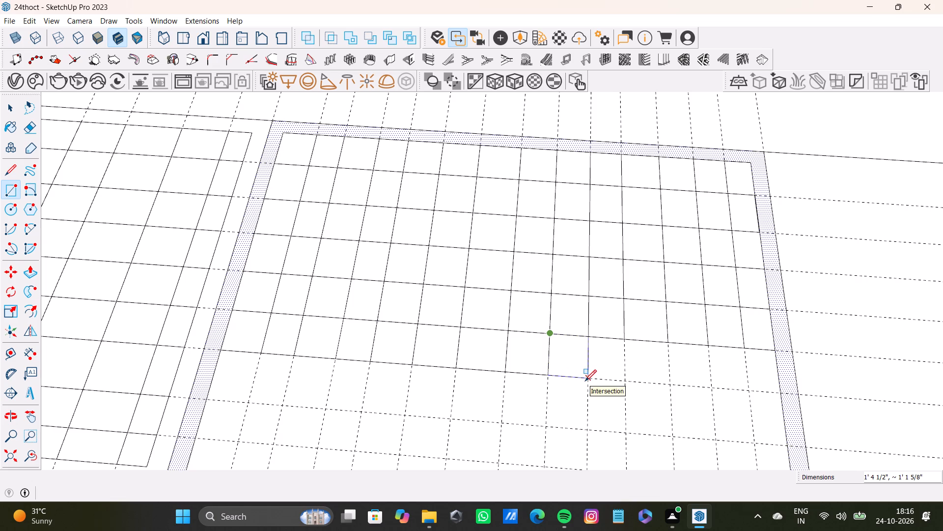
click(585, 381)
click(584, 339)
click(624, 382)
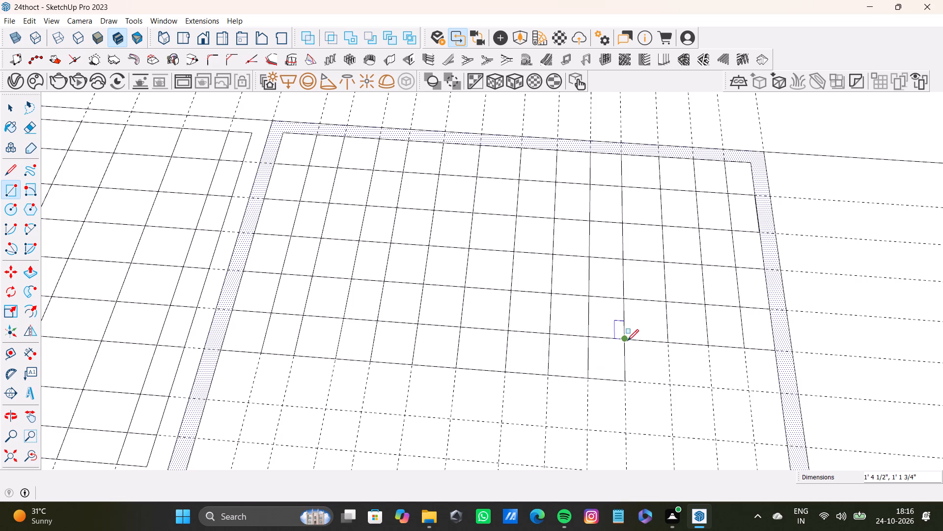
Draw rectangles over the sixth row's last four cells up to the border's inner edge, each about 1' 4 1/2" deep.
click(625, 342)
click(669, 386)
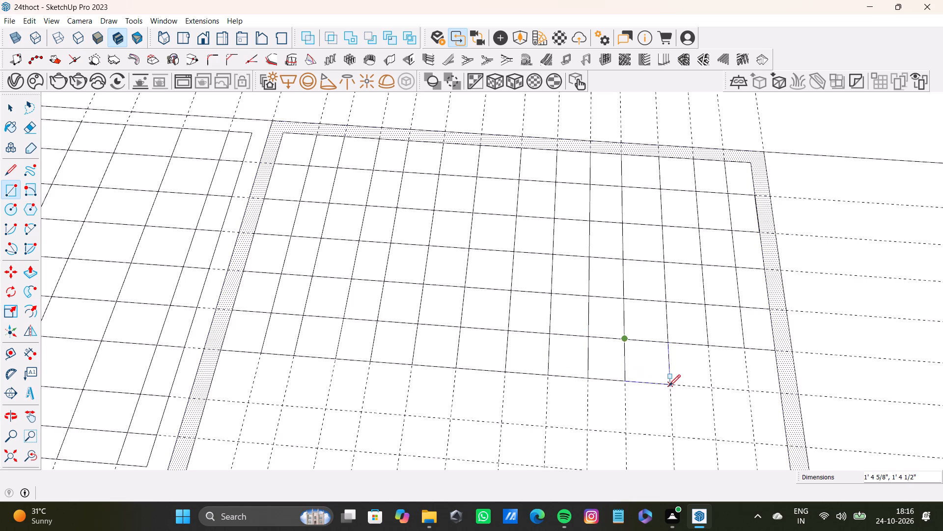
click(666, 343)
click(711, 388)
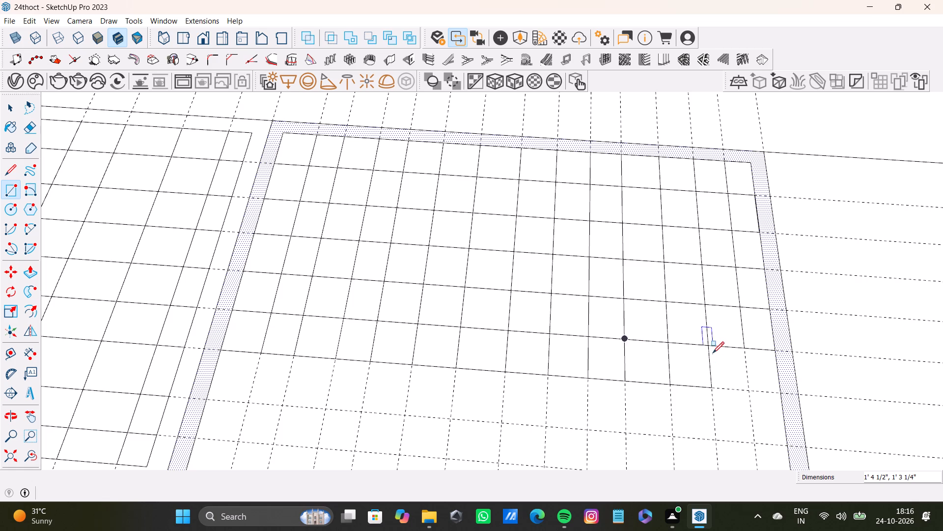
click(709, 348)
click(751, 391)
click(746, 351)
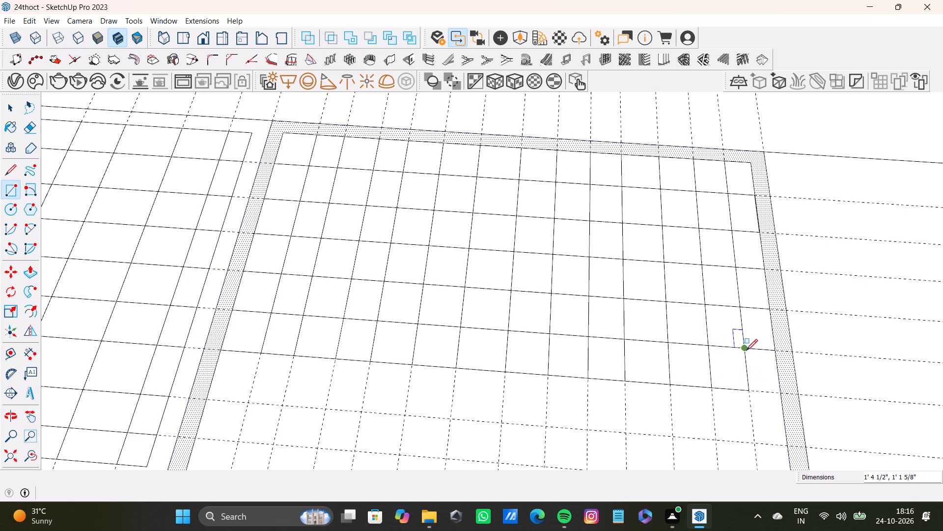
click(779, 391)
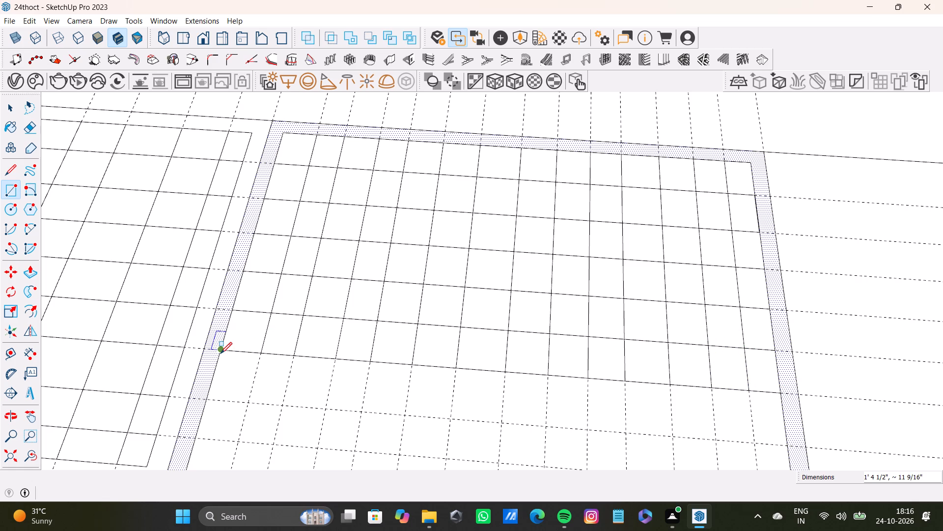
Draw rectangles over the seventh row's first five cells, starting at the border and snapped to the guide intersections, each about 1' 7" deep.
click(221, 354)
click(251, 402)
click(260, 355)
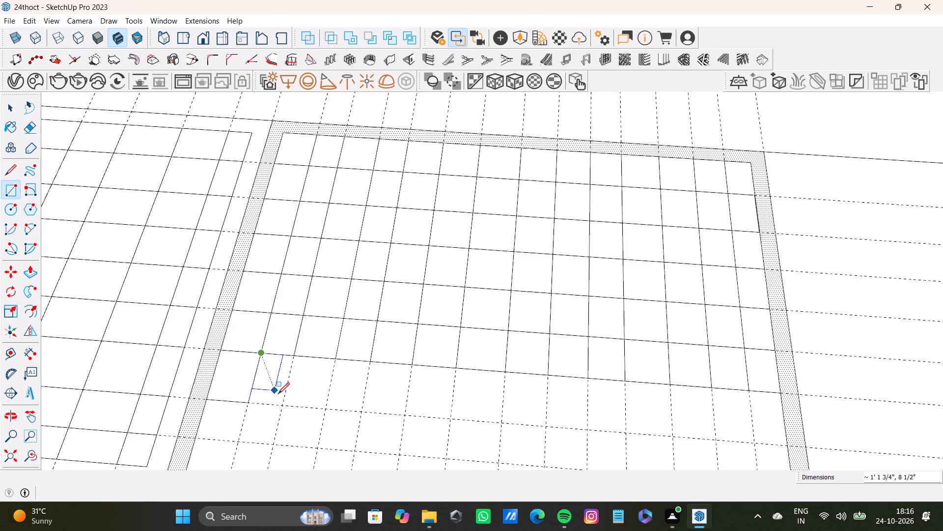
click(282, 405)
click(290, 359)
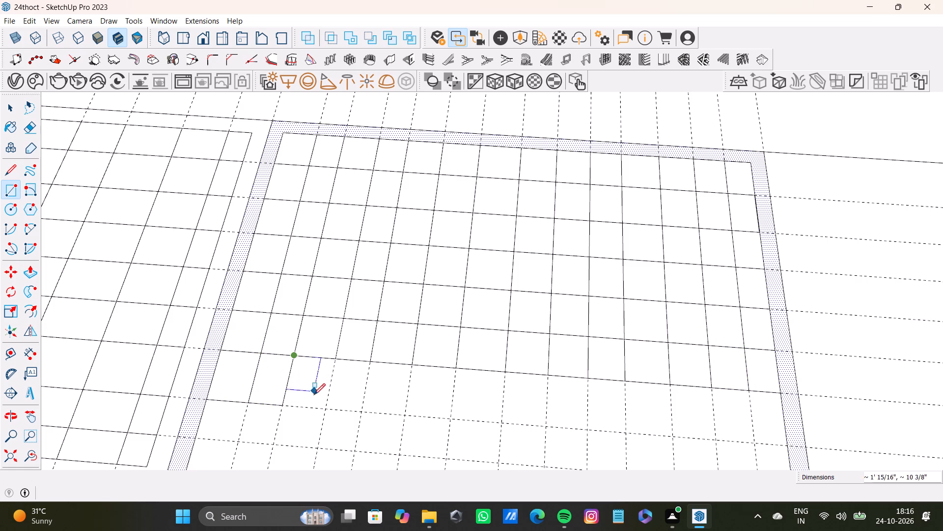
click(325, 409)
click(335, 362)
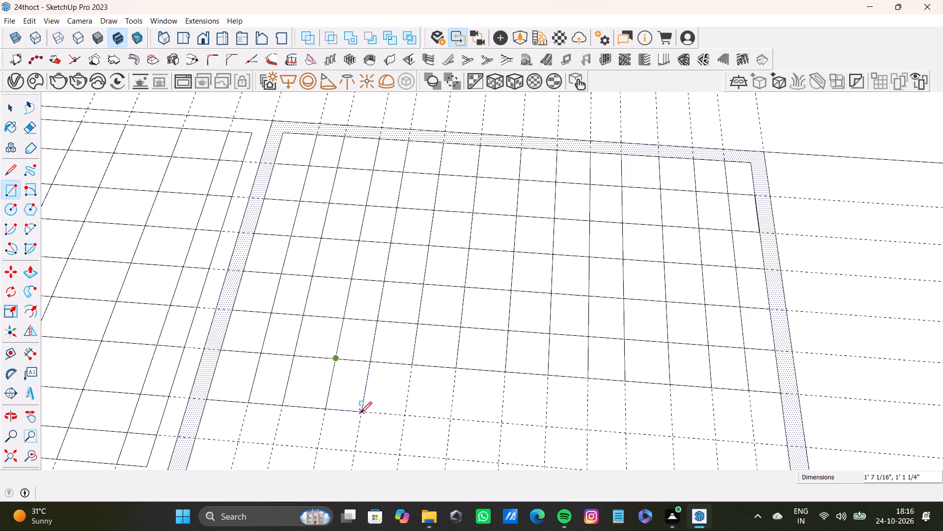
click(361, 413)
click(366, 366)
click(402, 418)
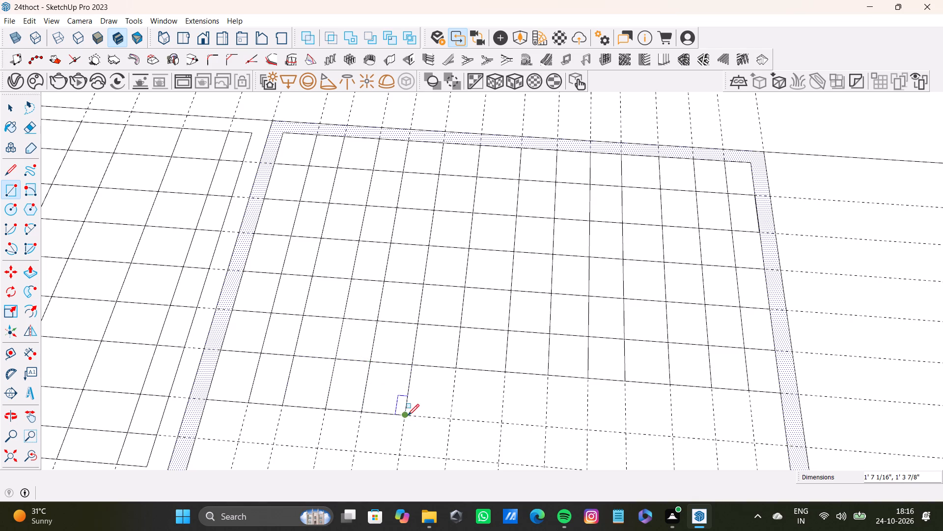
Draw rectangles over the seventh row's sixth to tenth cells, snapped to the guide intersections, each about 1' 7" deep.
click(415, 365)
click(448, 417)
click(458, 370)
click(499, 423)
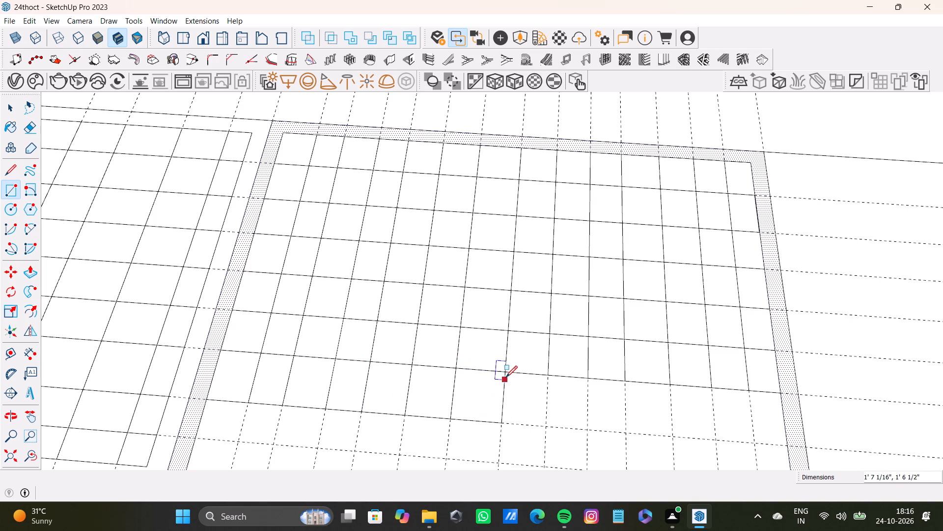
click(506, 377)
click(545, 426)
click(549, 379)
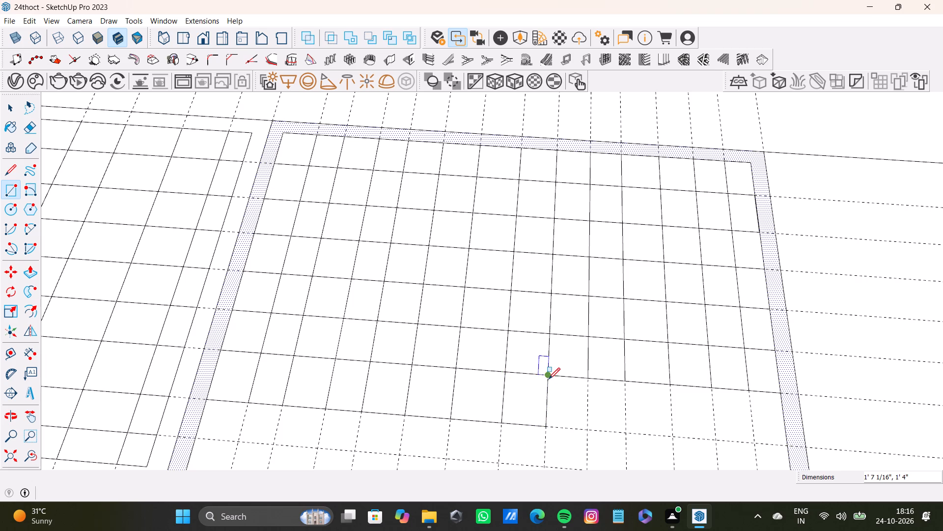
click(587, 430)
click(589, 381)
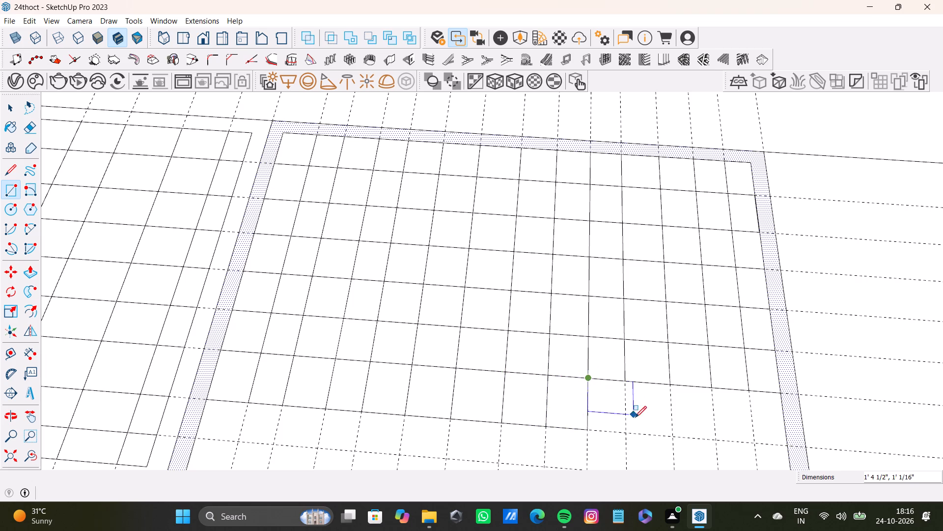
click(630, 434)
Draw rectangles over the seventh row's last four cells up to the border's inner edge, each about 1' 7" deep.
click(623, 383)
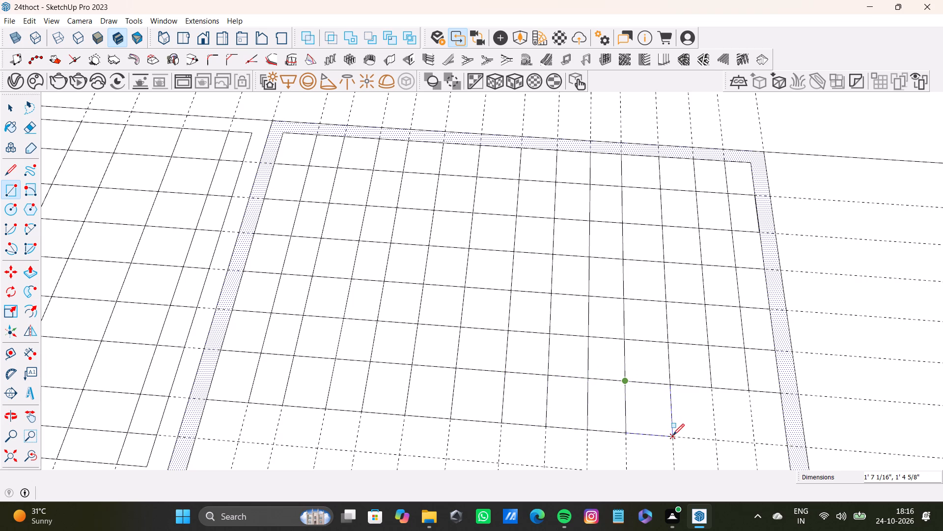
click(673, 435)
click(677, 385)
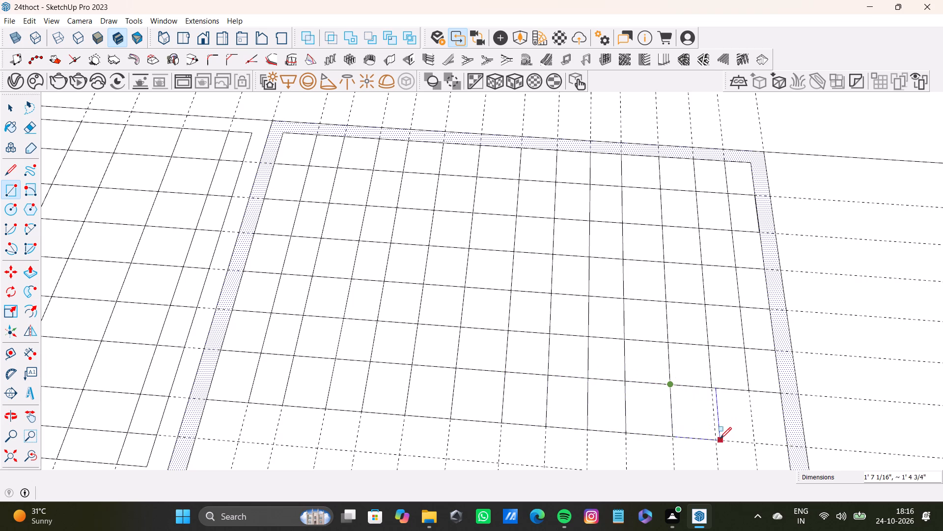
click(717, 441)
click(716, 387)
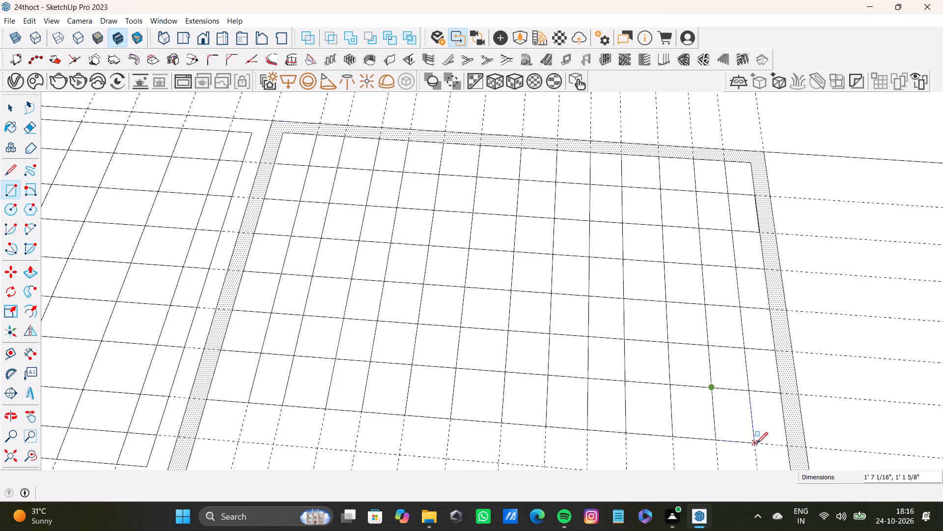
click(757, 443)
drag(750, 395, 770, 410)
click(784, 445)
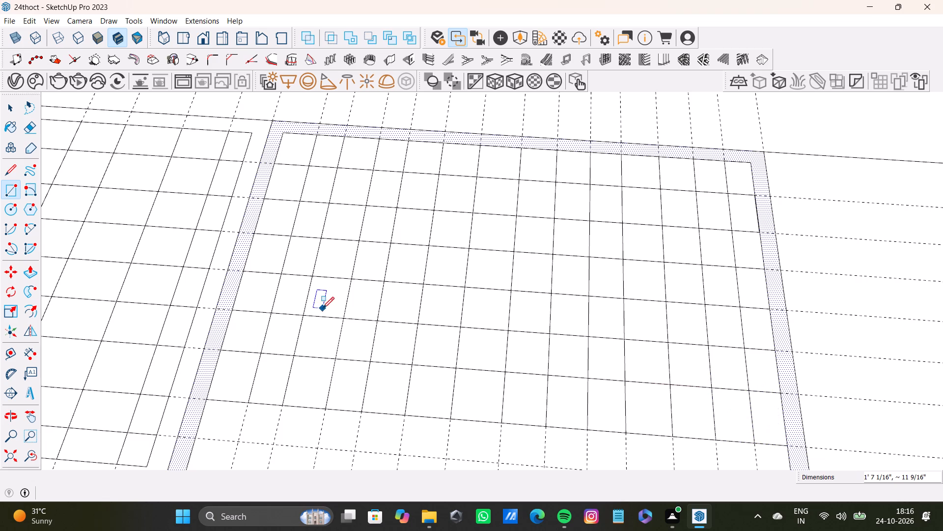
Draw a rectangle over the eighth row's first cell, from the border's inner edge to the guide intersection, about 1' 2" deep.
scroll(323, 314, down, 6)
middle_drag(340, 377, 343, 362)
scroll(310, 380, up, 6)
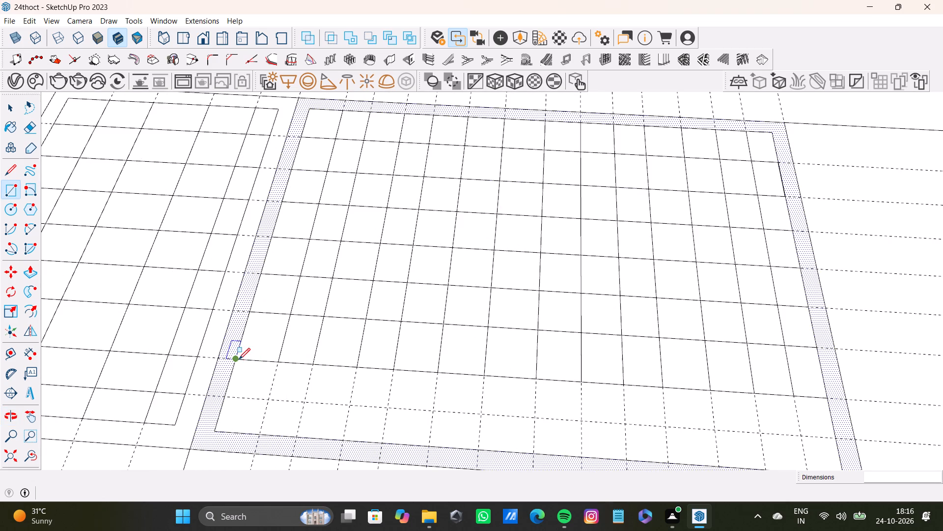
click(239, 359)
click(269, 401)
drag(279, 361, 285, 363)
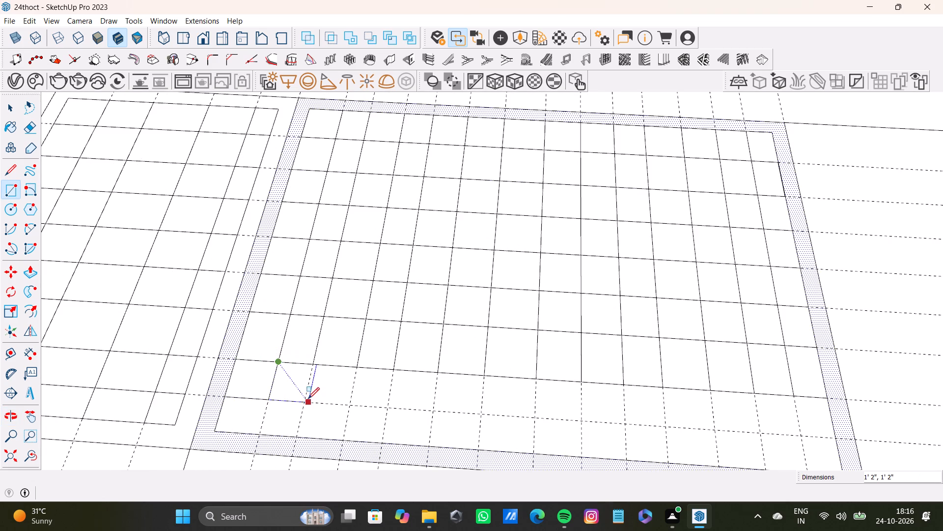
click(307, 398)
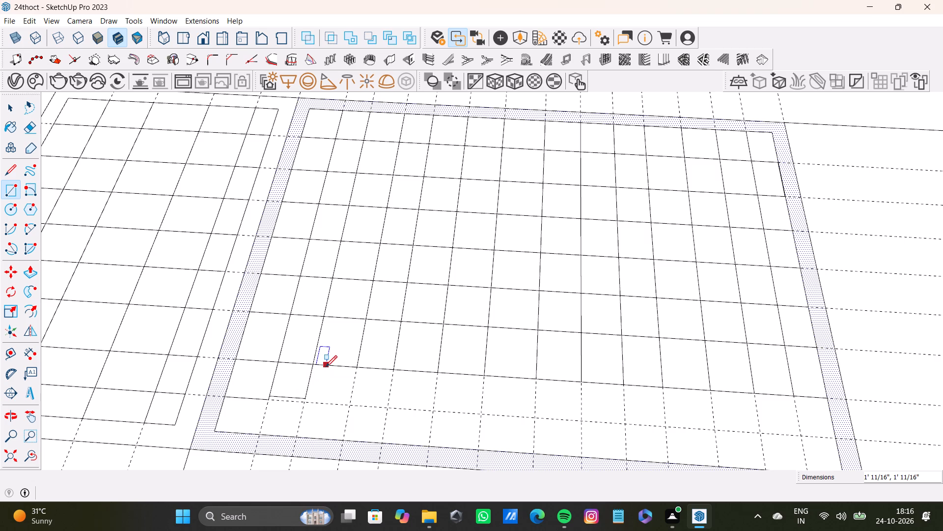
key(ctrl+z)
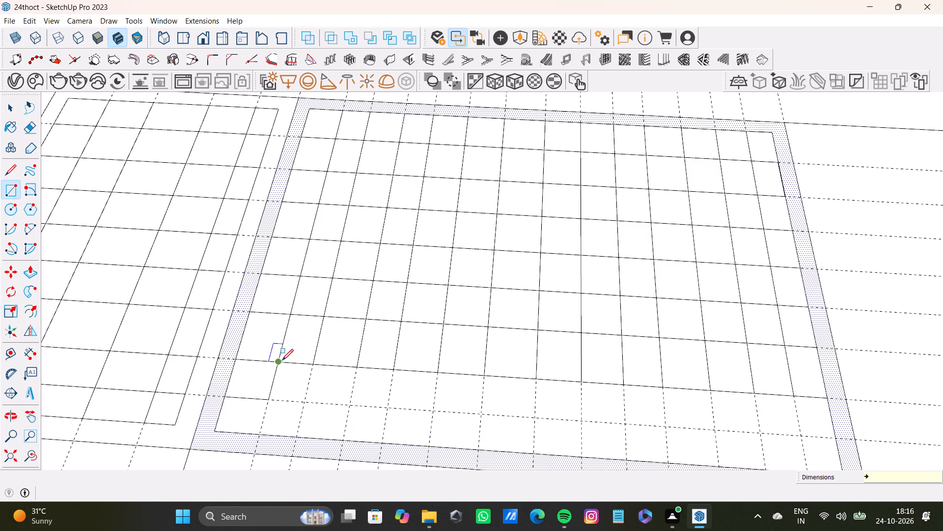
Draw rectangles over the eighth row's second to seventh cells, snapped to the guide intersections, each about 1' 2" deep.
click(280, 360)
click(304, 405)
click(311, 370)
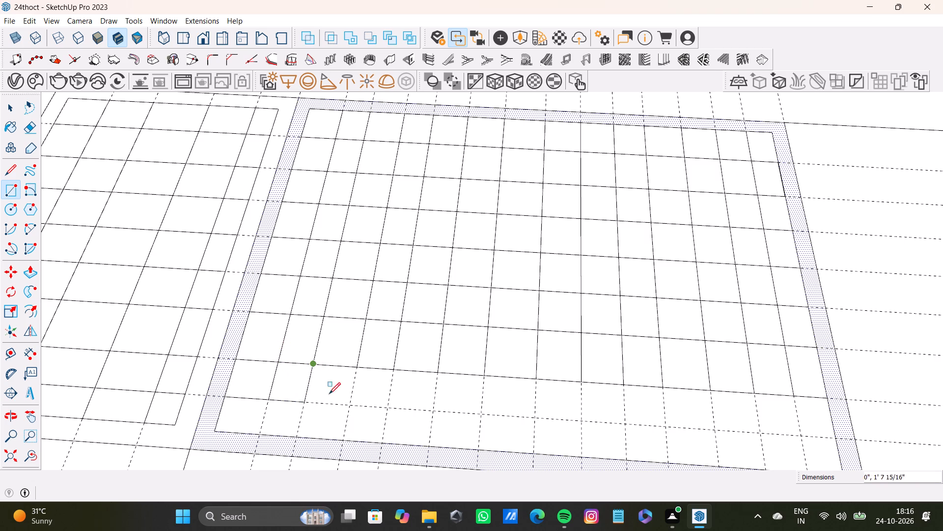
click(348, 406)
click(357, 369)
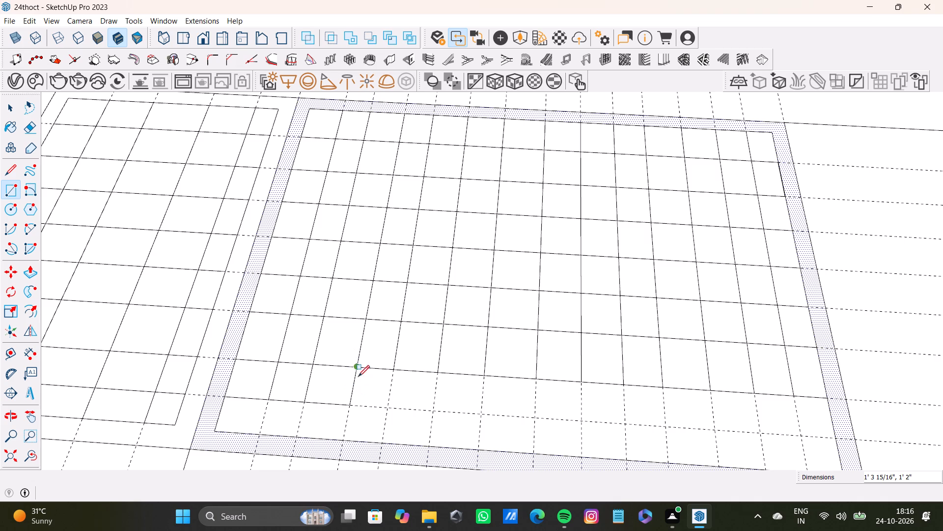
click(390, 408)
click(394, 368)
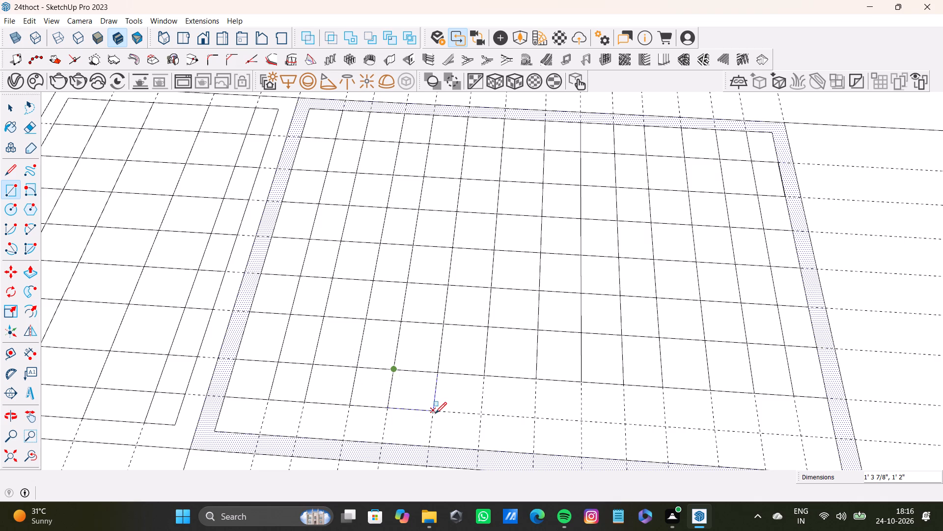
click(435, 413)
drag(437, 372, 438, 376)
click(486, 415)
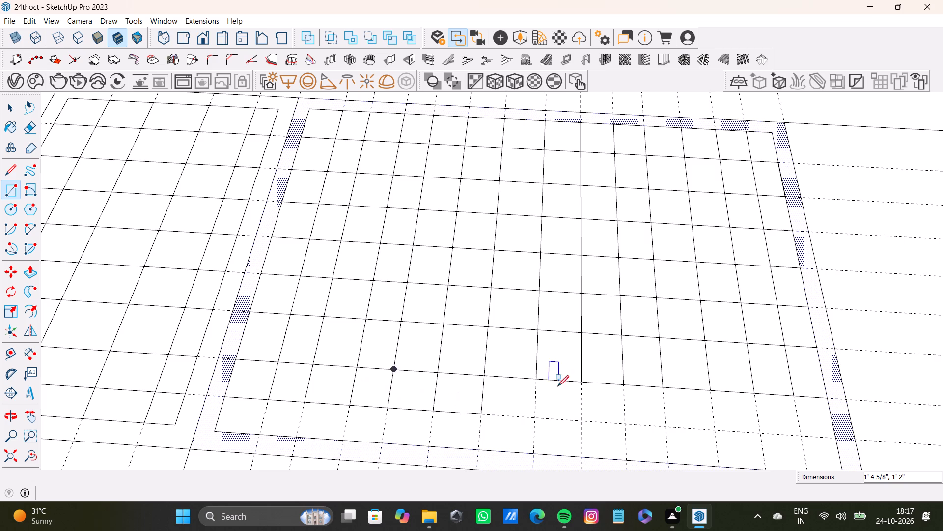
click(485, 378)
click(533, 419)
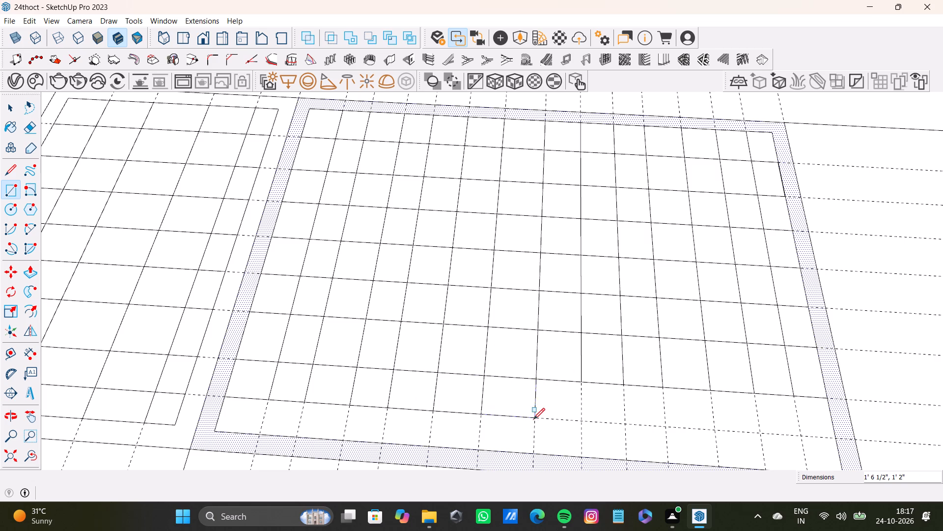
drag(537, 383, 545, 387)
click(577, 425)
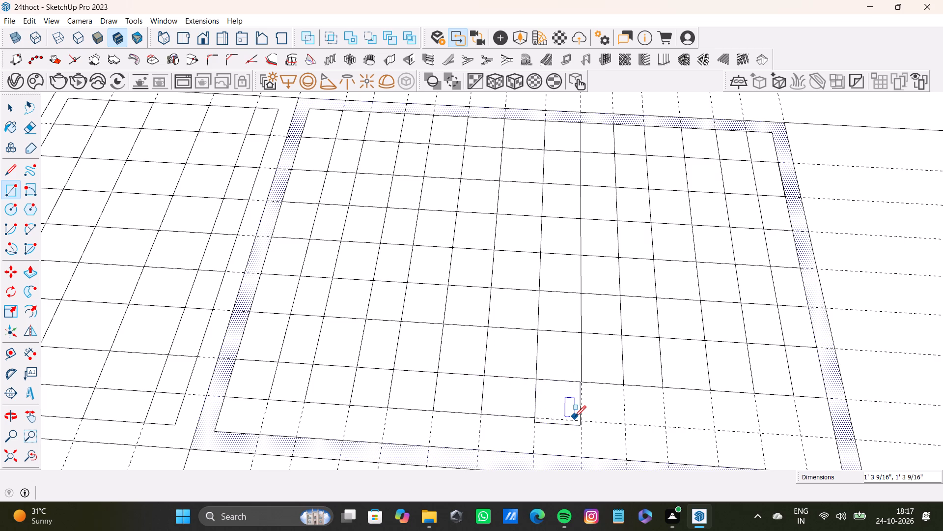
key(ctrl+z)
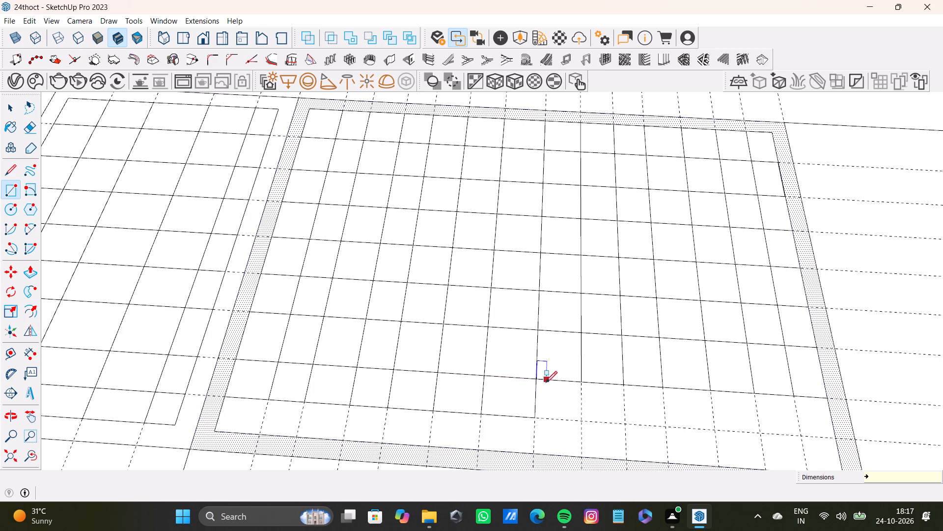
Draw rectangles over the eighth row's eighth and ninth cells, snapped to the guide intersections, each about 1' 2" deep.
click(535, 381)
click(579, 423)
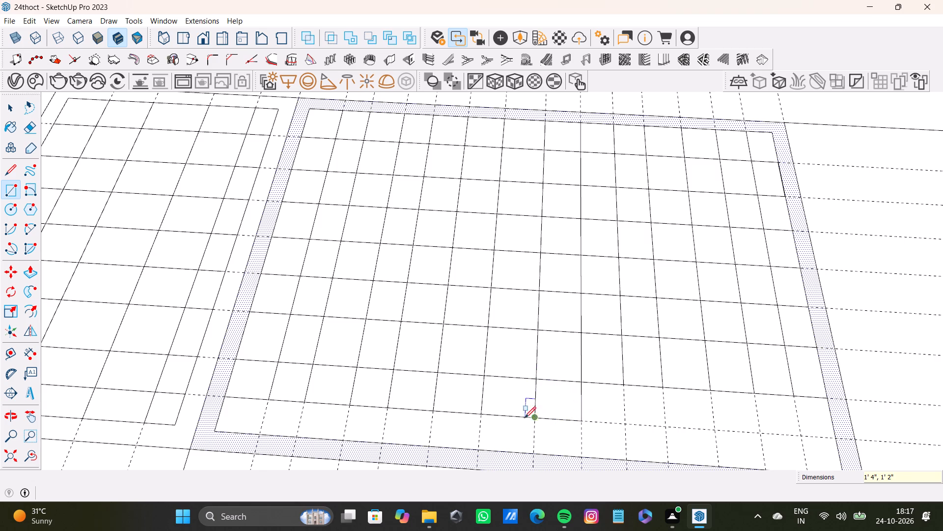
click(583, 384)
click(622, 422)
Examine the room with the green arched cabinets, including its slatted back wall, drawer unit and side window.
scroll(323, 360, down, 5)
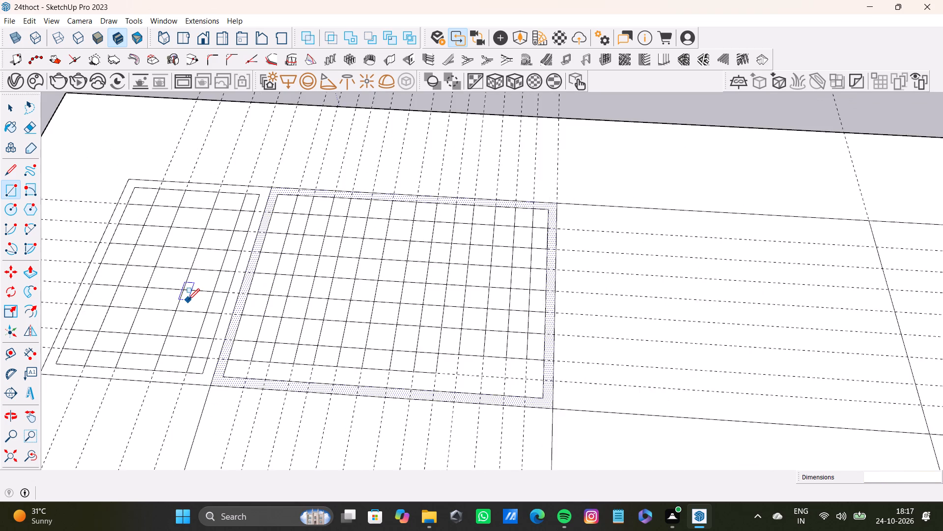
scroll(188, 300, down, 3)
shift+middle_drag(189, 289, 483, 329)
scroll(433, 299, down, 5)
shift+middle_drag(233, 263, 629, 387)
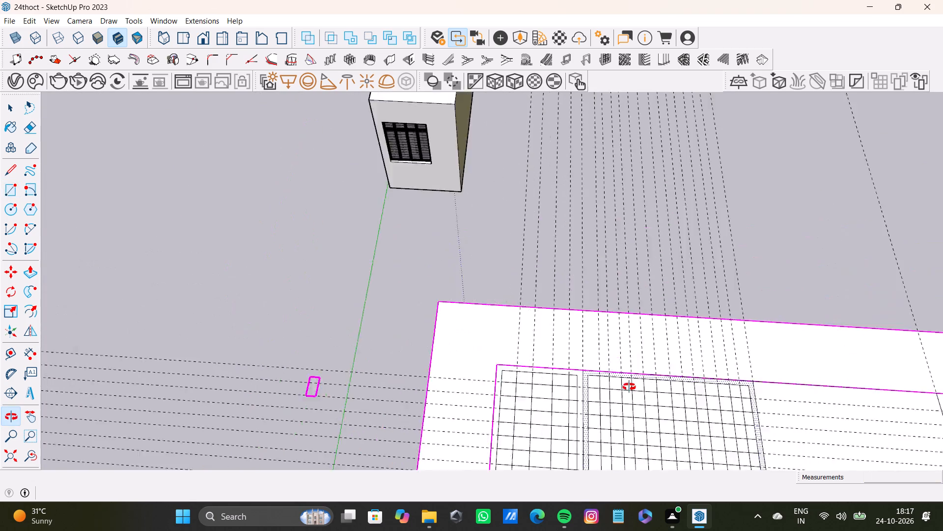
shift+middle_drag(629, 387, 735, 380)
shift+middle_drag(638, 261, 938, 352)
scroll(638, 247, up, 3)
shift+middle_drag(591, 191, 559, 181)
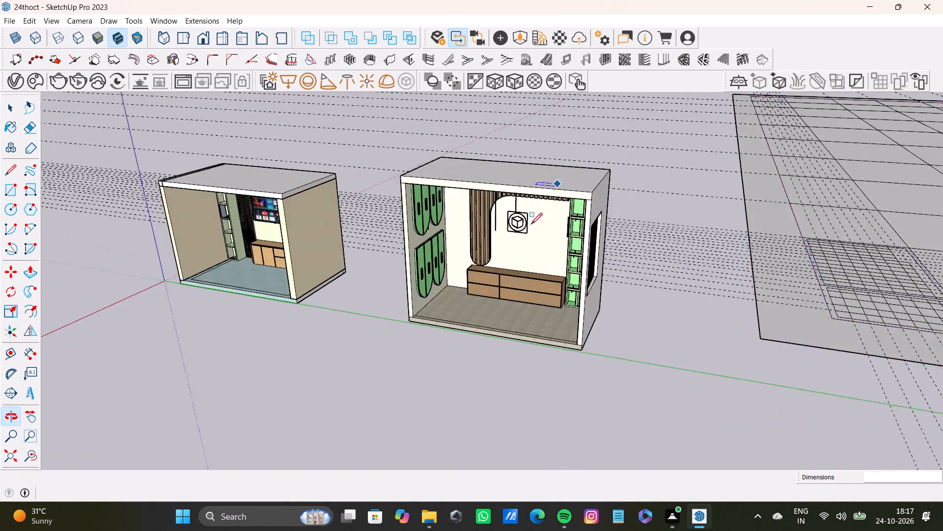
scroll(510, 241, up, 9)
middle_drag(506, 244, 461, 225)
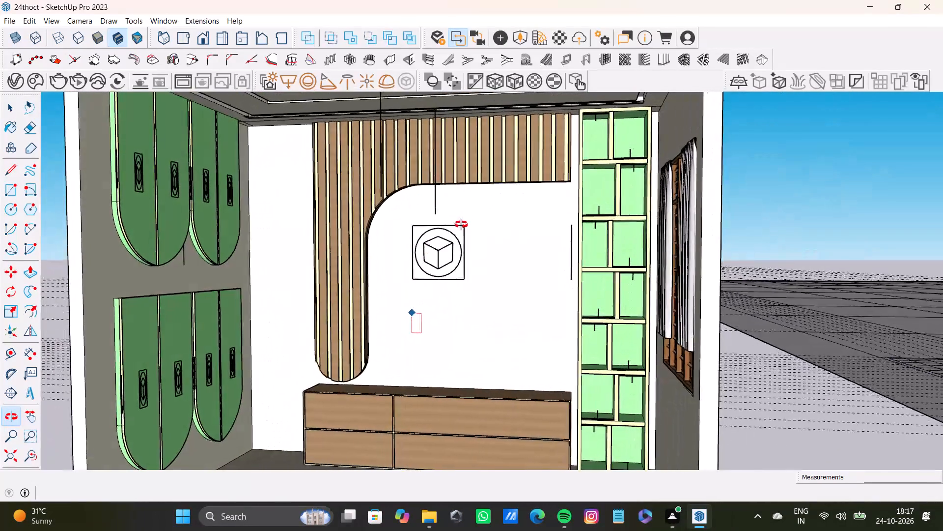
middle_drag(461, 225, 305, 307)
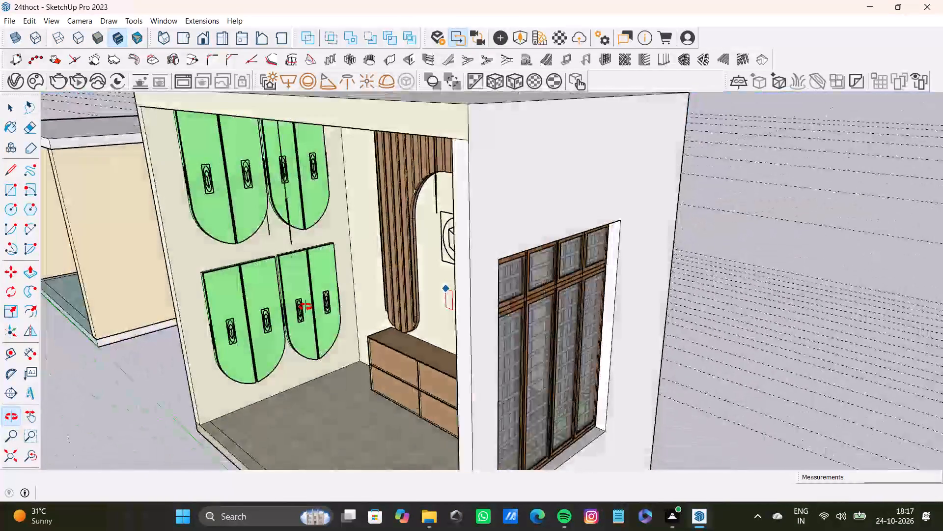
middle_drag(305, 307, 299, 320)
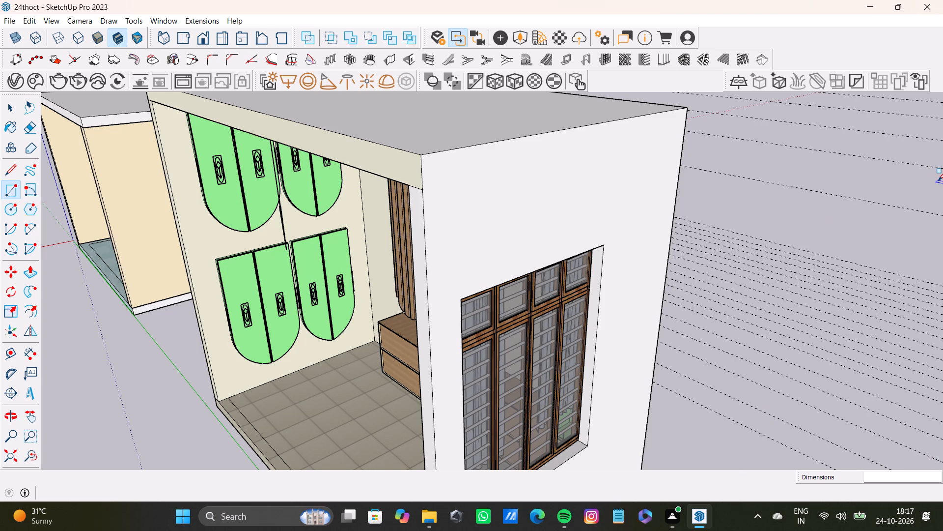
Back at the grid, draw rectangles over the eighth row's tenth to twelfth cells, snapped to the guide intersections, each about 1' 2" deep.
scroll(706, 250, down, 18)
shift+middle_drag(746, 285, 735, 287)
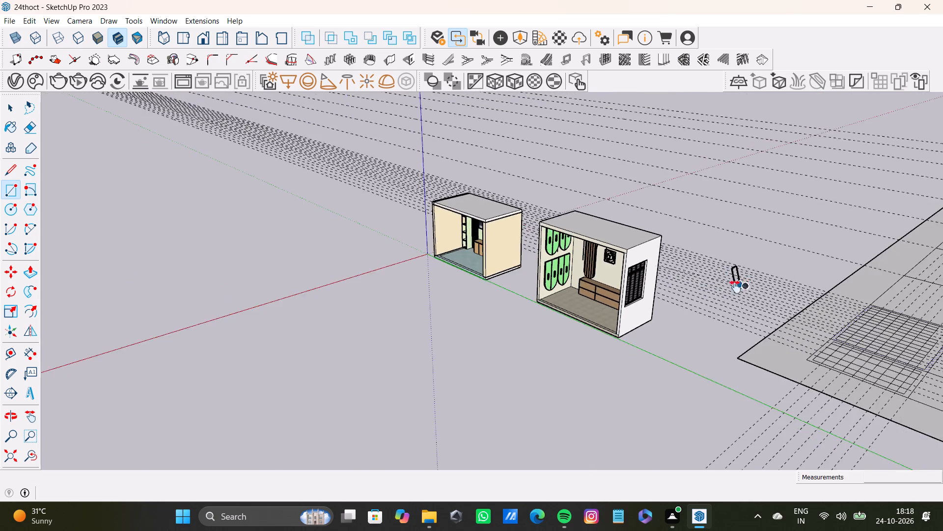
shift+middle_drag(735, 287, 476, 297)
scroll(630, 344, up, 8)
middle_drag(660, 367, 458, 431)
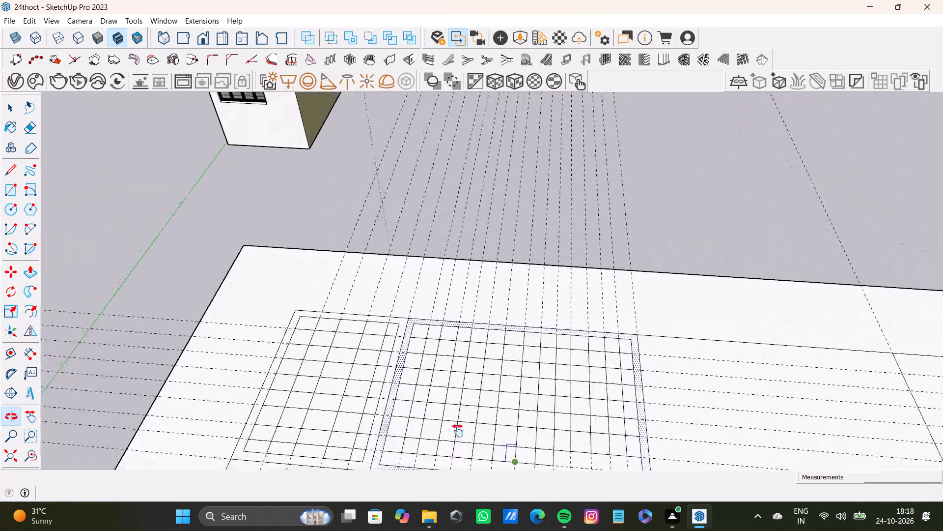
middle_drag(458, 431, 458, 357)
scroll(568, 378, up, 10)
click(543, 342)
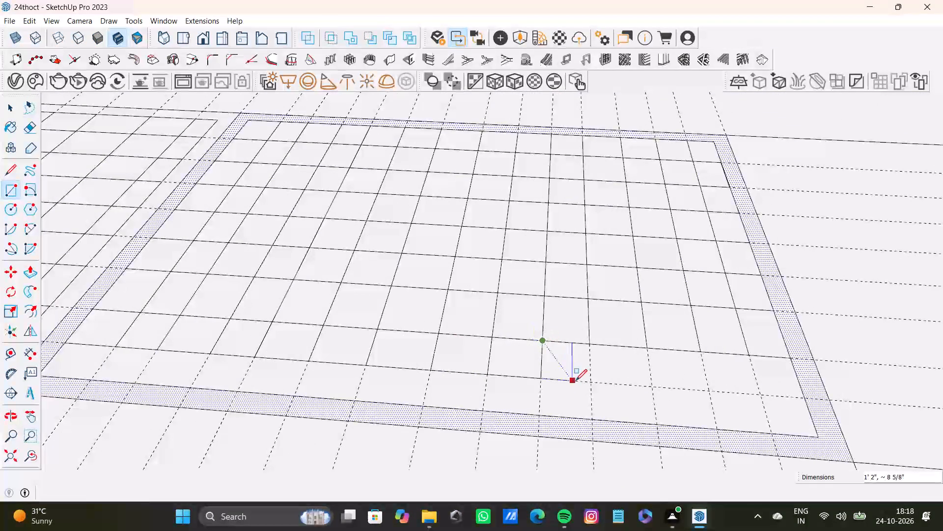
click(590, 384)
click(586, 347)
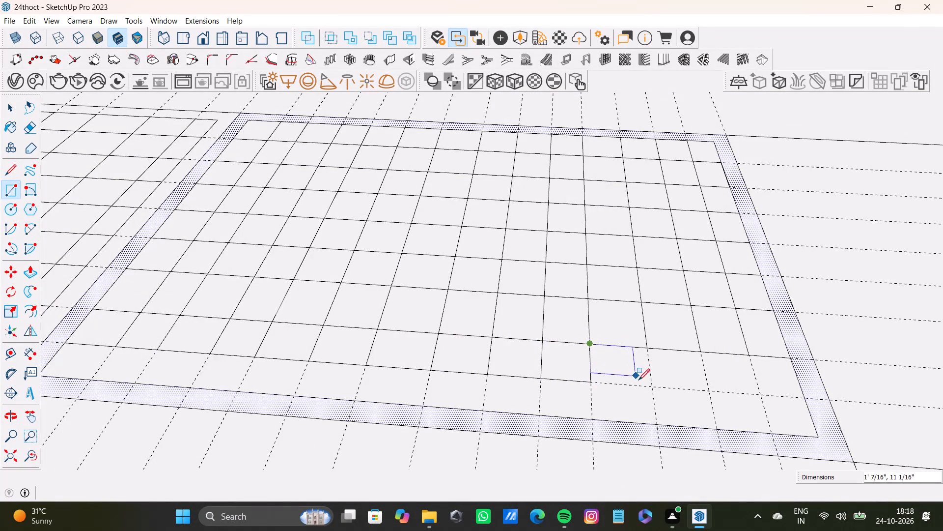
click(655, 387)
click(650, 350)
click(709, 391)
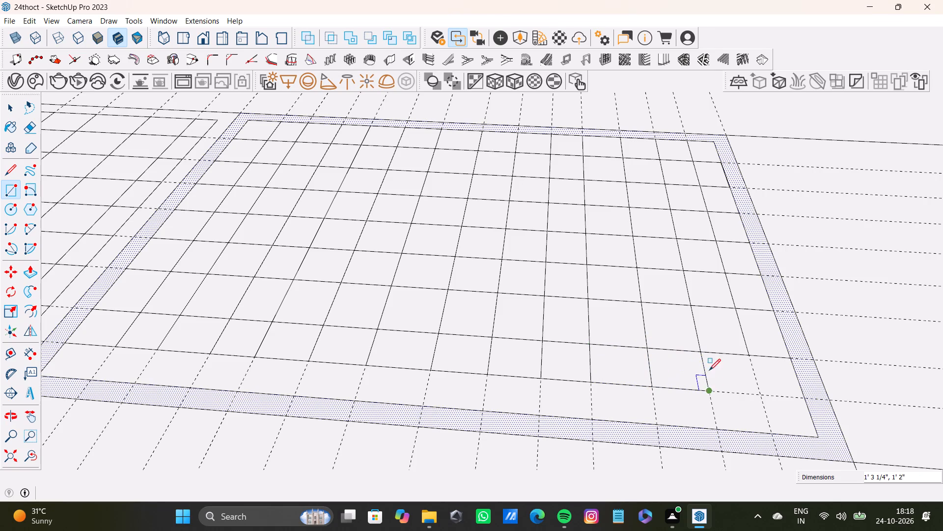
Draw rectangles over the eighth row's thirteenth and fourteenth cells, snapped to the guide intersections, each about 1' 2" deep.
click(703, 354)
click(760, 394)
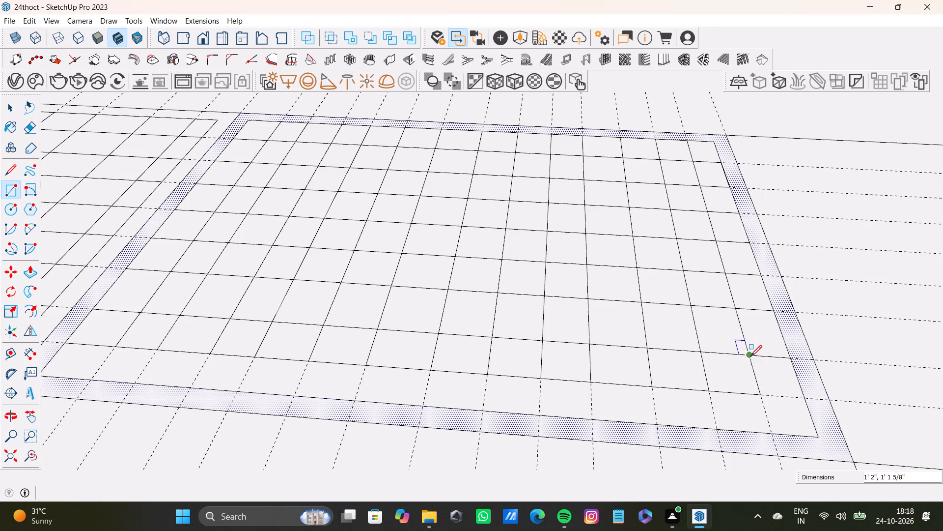
click(750, 356)
click(805, 399)
Draw rectangles over the bottom, ninth row's first to sixth cells, snapped to the guides and inner border, each about 1' deep.
scroll(553, 327, down, 4)
shift+middle_drag(497, 324, 567, 303)
scroll(256, 302, up, 4)
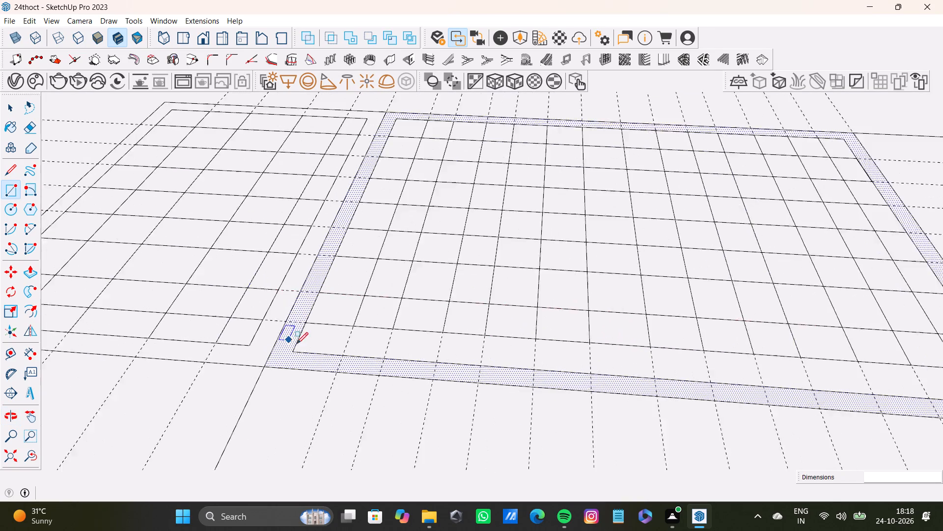
scroll(297, 344, up, 2)
click(309, 318)
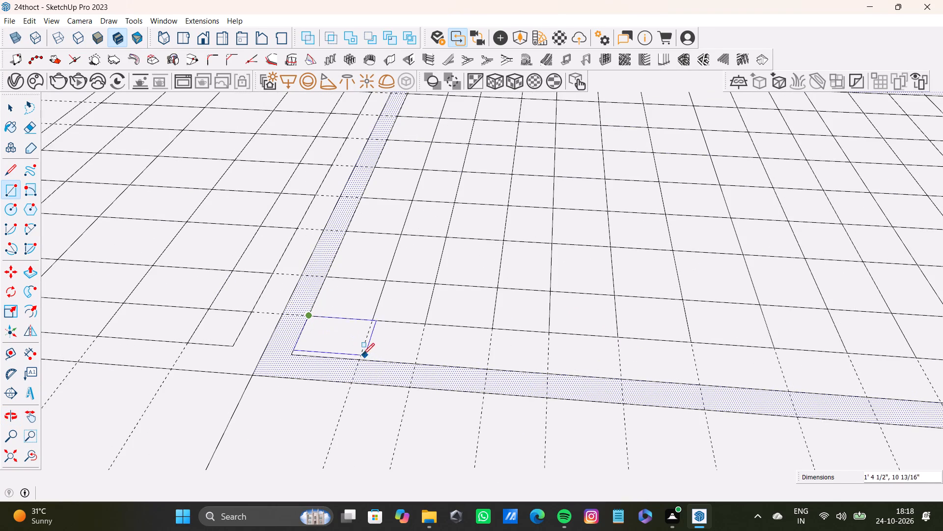
click(362, 361)
click(371, 323)
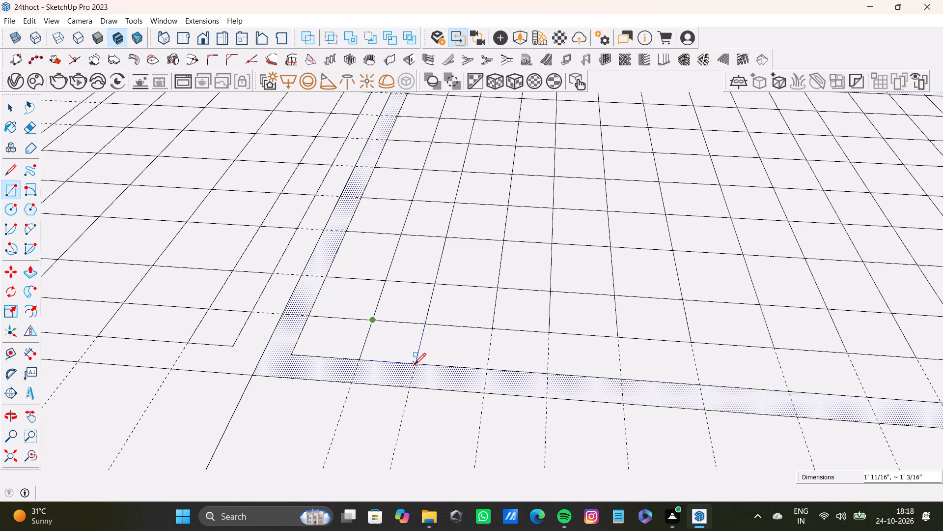
click(415, 364)
click(423, 326)
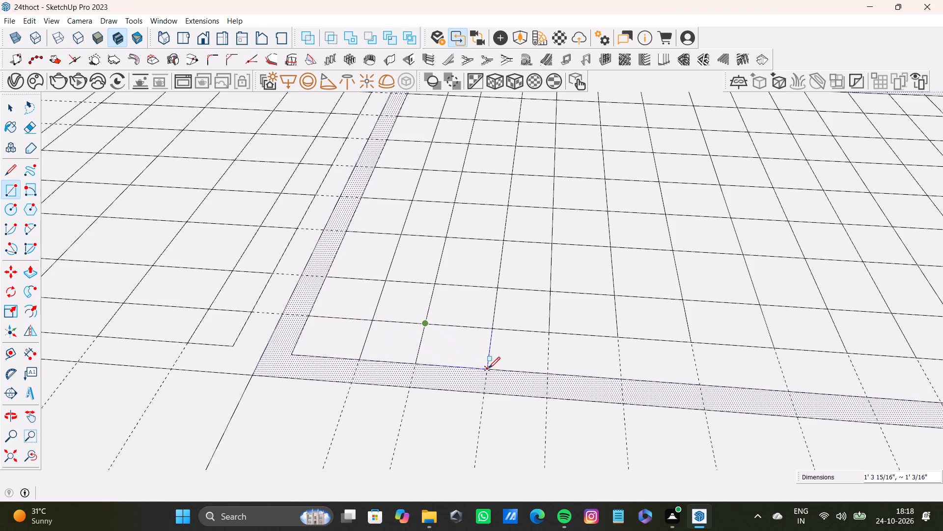
click(488, 368)
drag(491, 330, 498, 333)
click(546, 373)
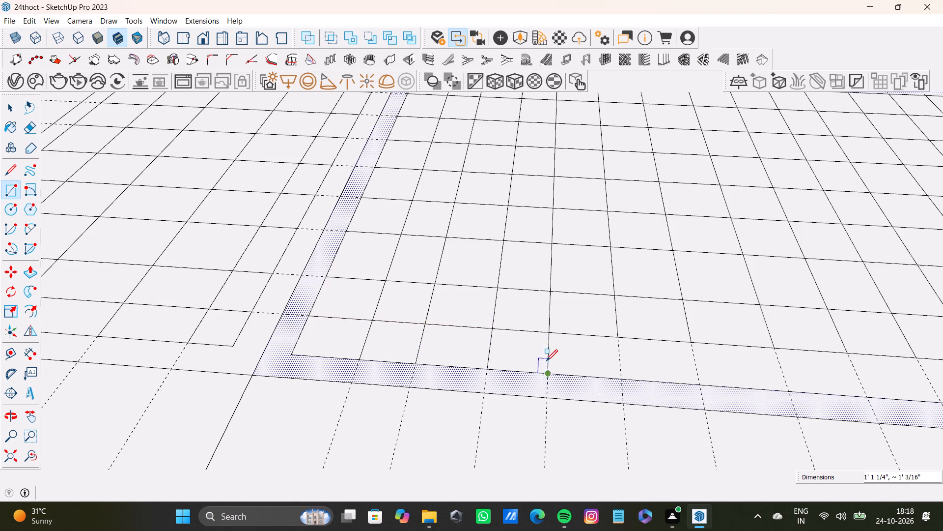
click(552, 332)
click(620, 379)
drag(618, 334, 636, 338)
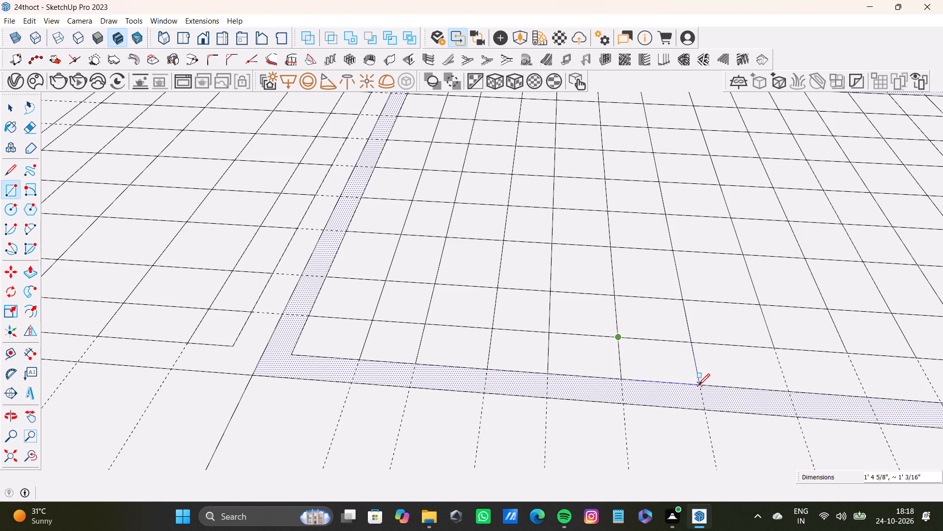
click(698, 385)
Draw rectangles over the ninth row's seventh and eighth cells, snapped to the guides and inner border, each about 1' deep.
scroll(697, 385, down, 3)
shift+middle_drag(700, 379, 623, 350)
scroll(621, 347, up, 4)
click(619, 316)
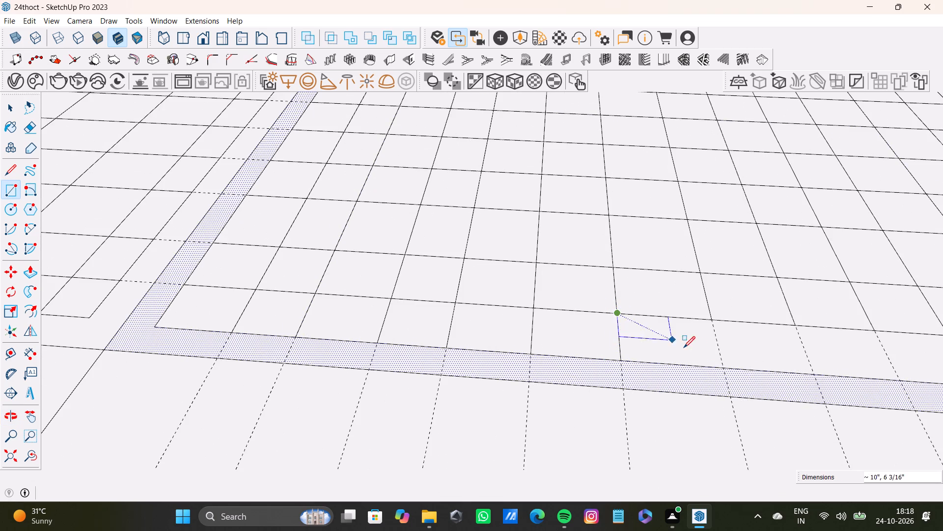
click(725, 363)
scroll(722, 355, down, 4)
shift+middle_drag(721, 355, 720, 354)
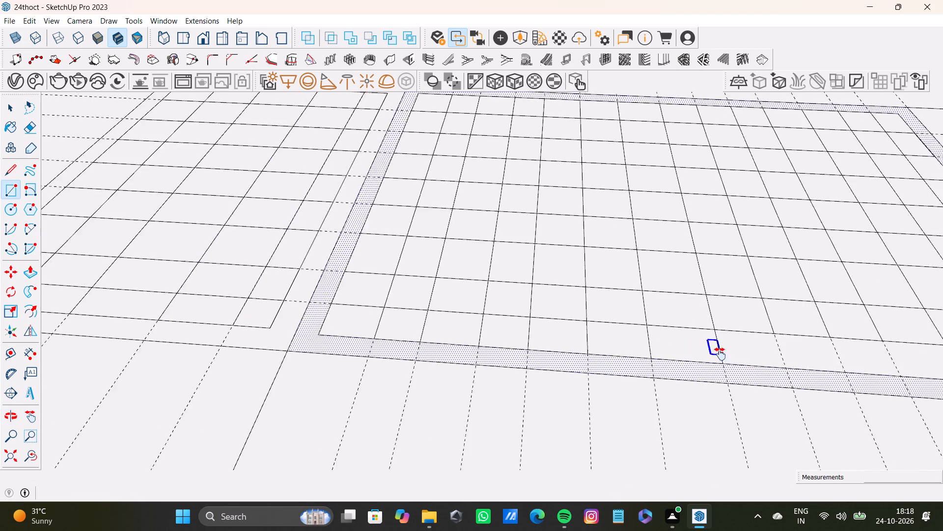
shift+middle_drag(720, 354, 575, 311)
scroll(595, 301, up, 4)
click(564, 281)
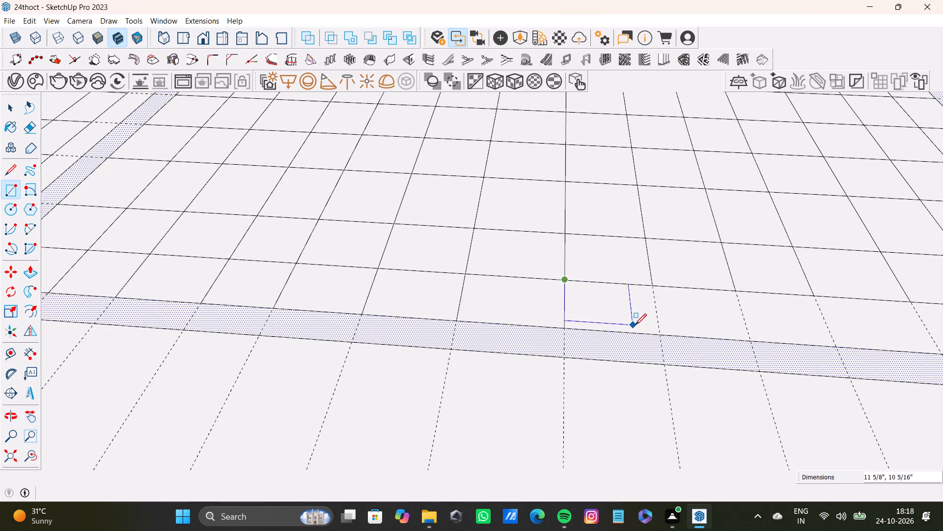
click(658, 334)
Draw rectangles over the ninth row's ninth to fourteenth cells, snapped to the guides and inner border, each about 1' deep.
scroll(658, 335, down, 4)
shift+middle_drag(658, 334, 411, 304)
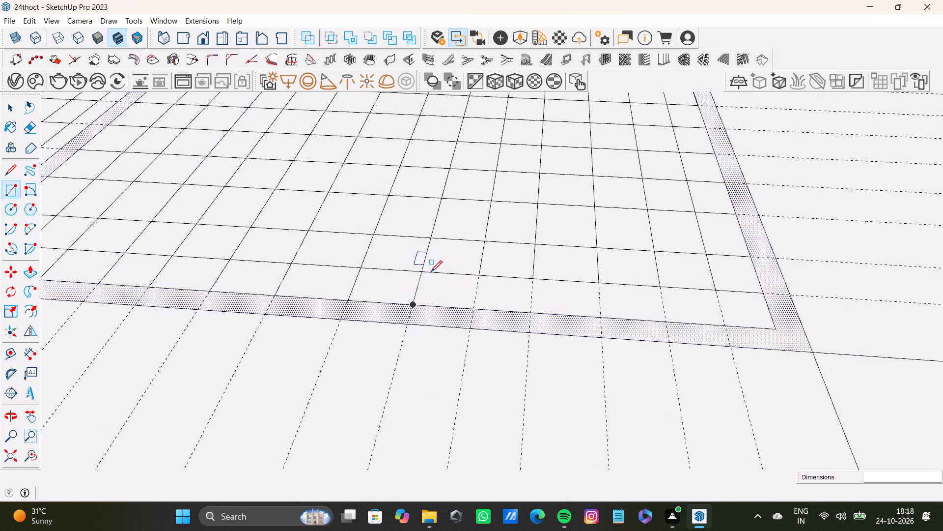
drag(423, 274, 430, 281)
click(472, 309)
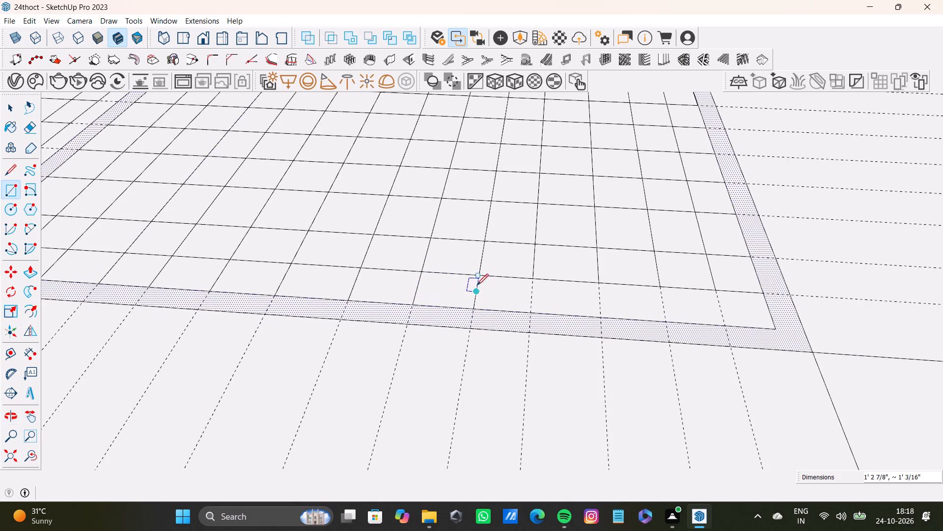
click(479, 280)
click(529, 313)
drag(532, 278, 536, 279)
click(602, 320)
drag(601, 286, 606, 289)
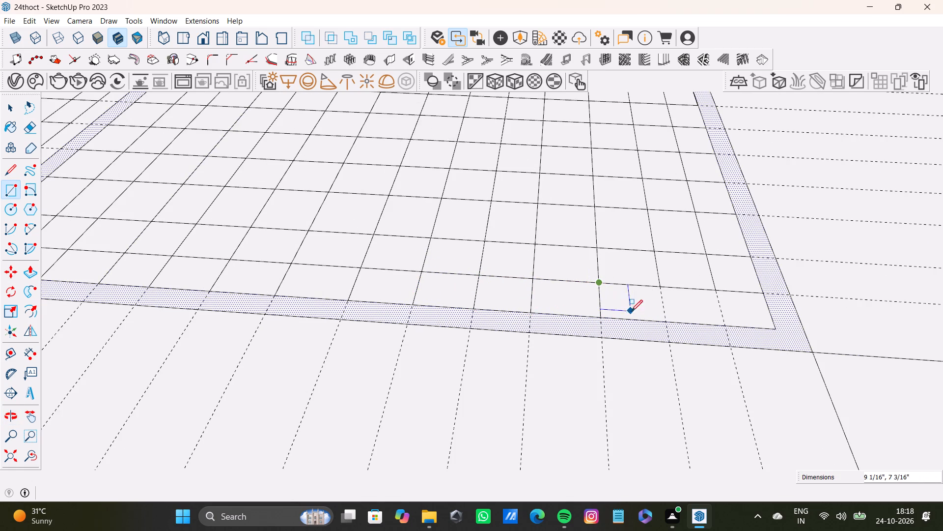
click(664, 318)
click(663, 288)
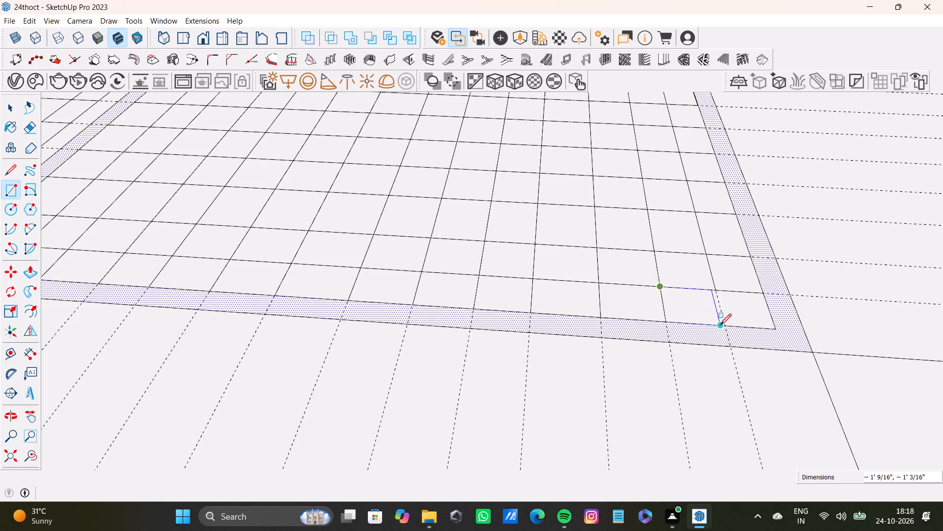
click(726, 326)
click(716, 292)
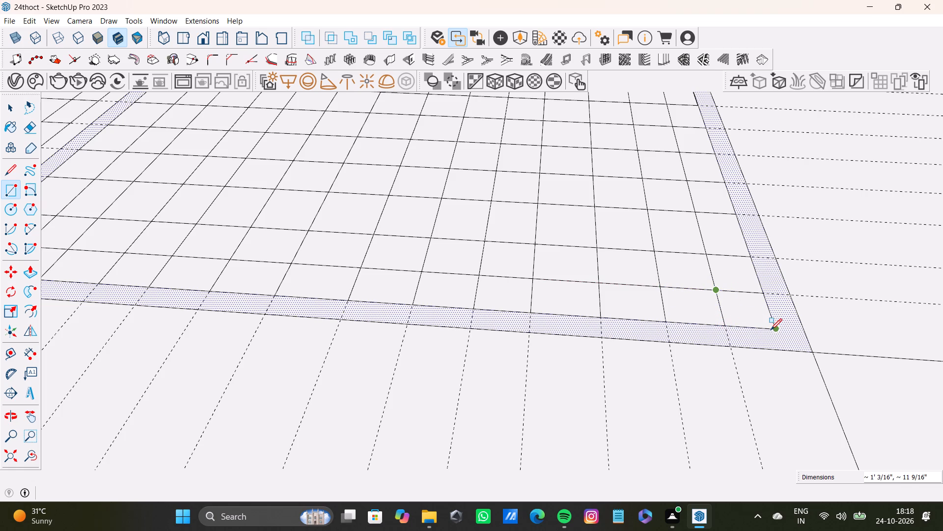
click(771, 330)
Select the face of the undivided large cell adjoining the completed fourteen-column cell and start an Offset for its border.
scroll(439, 267, down, 18)
scroll(470, 245, down, 5)
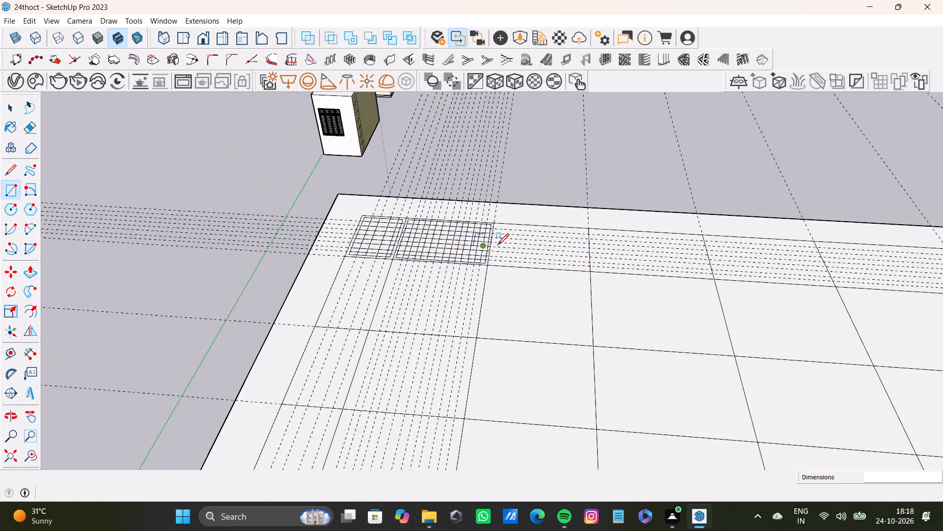
shift+middle_drag(498, 245, 324, 282)
scroll(327, 279, up, 13)
key(space)
click(339, 229)
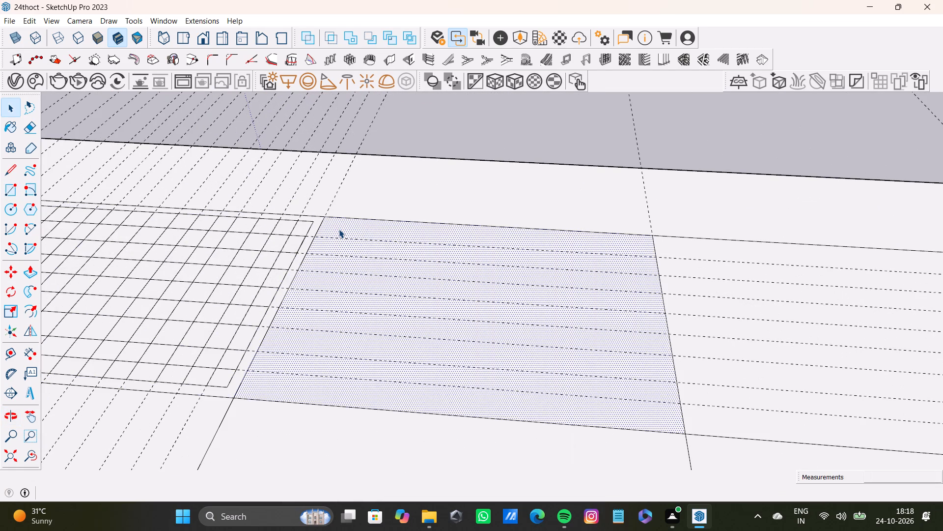
key(f)
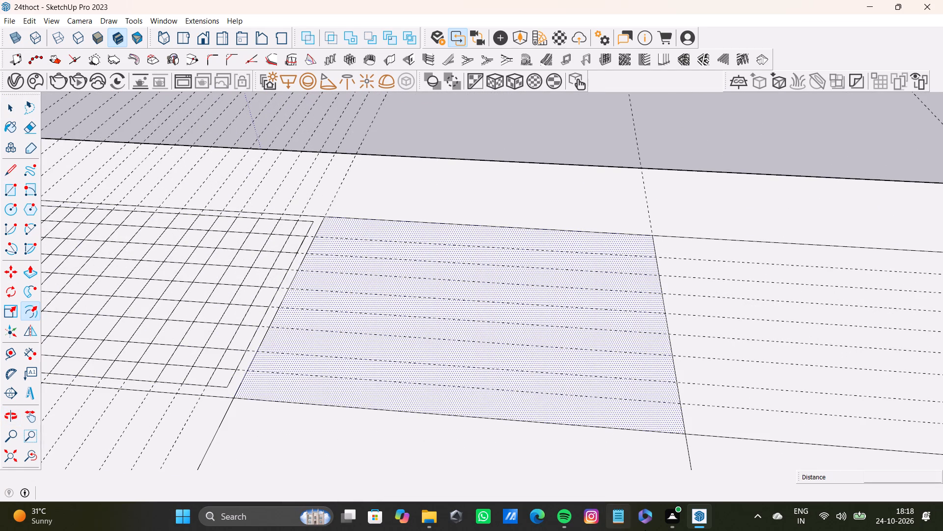
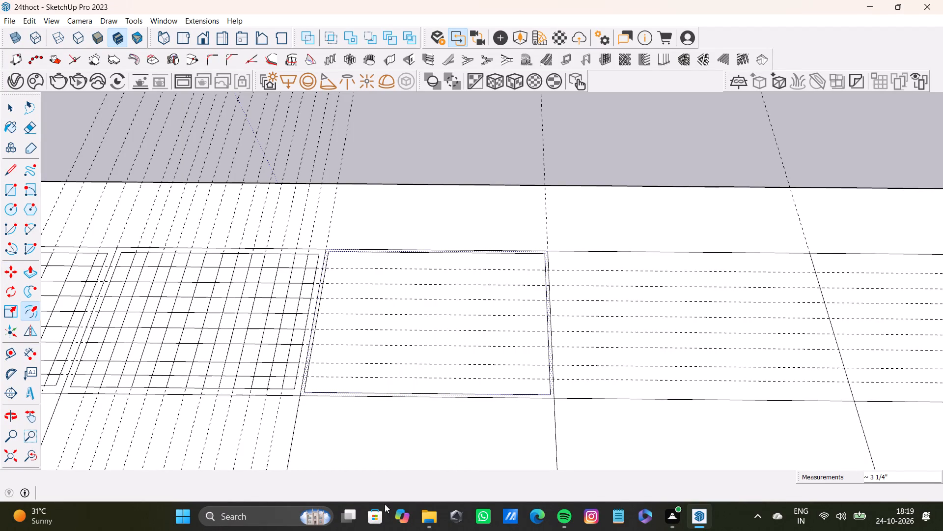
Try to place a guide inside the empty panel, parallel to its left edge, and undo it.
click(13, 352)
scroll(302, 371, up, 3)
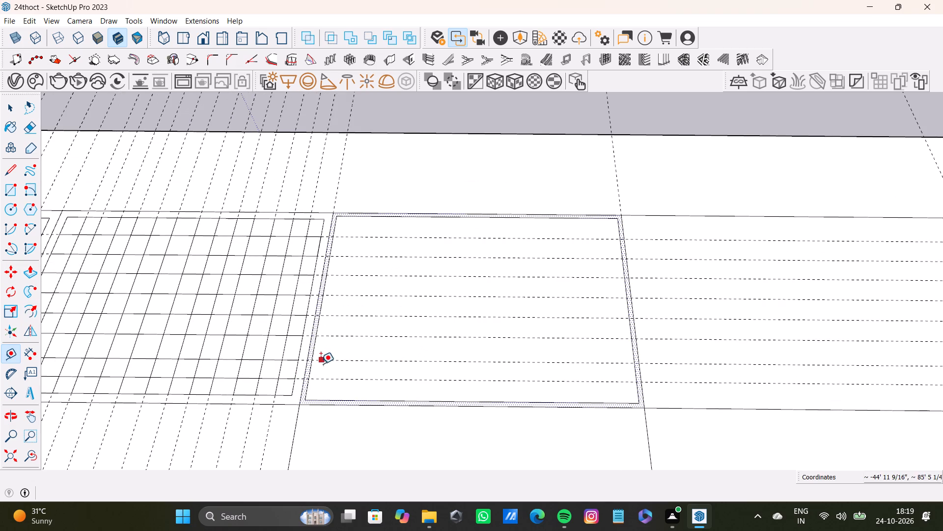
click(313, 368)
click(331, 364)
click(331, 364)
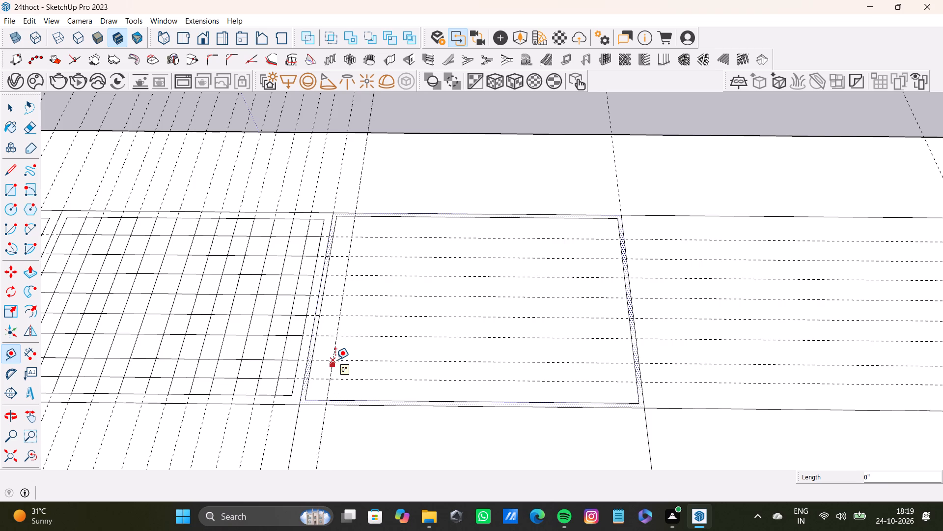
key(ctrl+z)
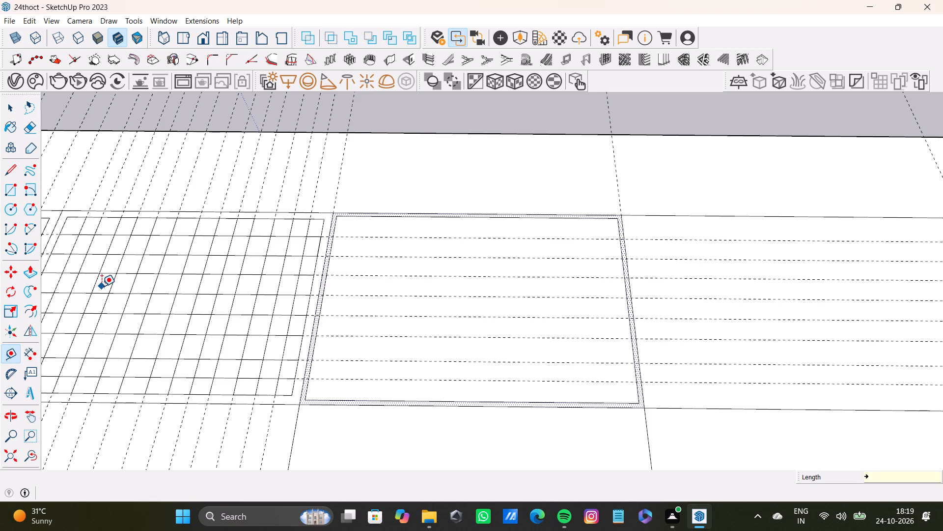
Place six successive parallel guides across the empty panel from its left edge, the first about 11 11/16" in, the others roughly 1' 2" apart.
scroll(312, 370, up, 5)
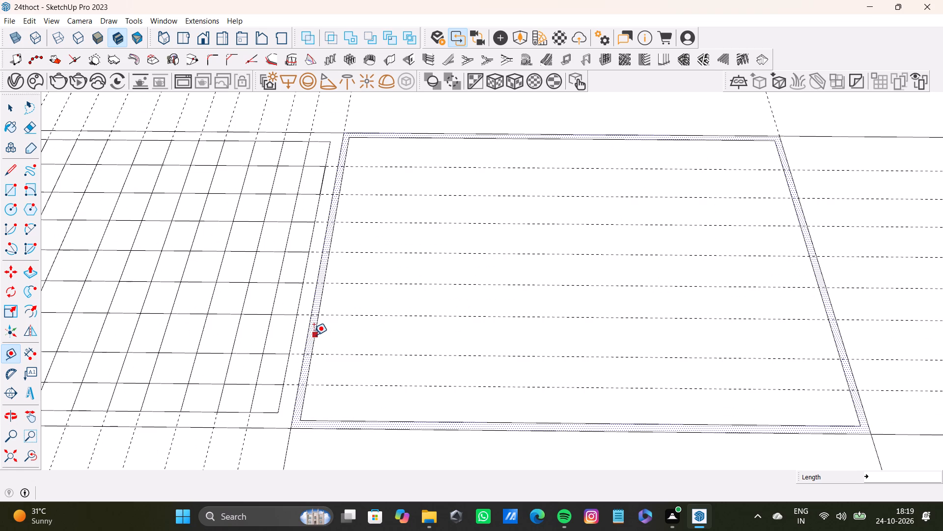
click(314, 335)
click(341, 338)
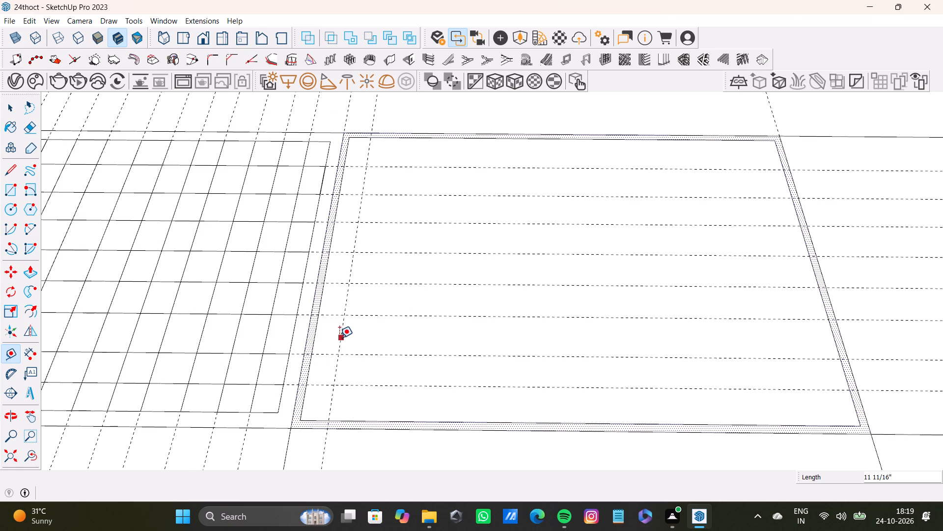
click(338, 339)
click(371, 345)
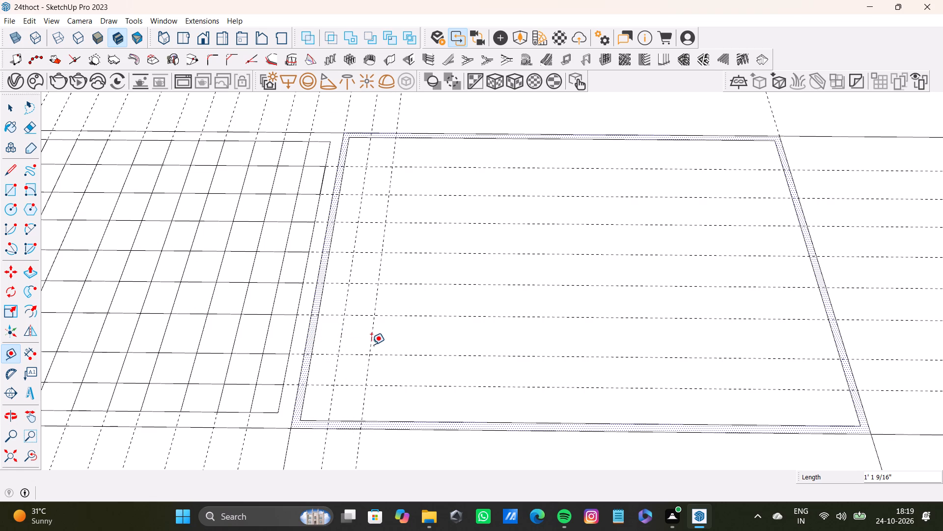
click(370, 346)
click(402, 351)
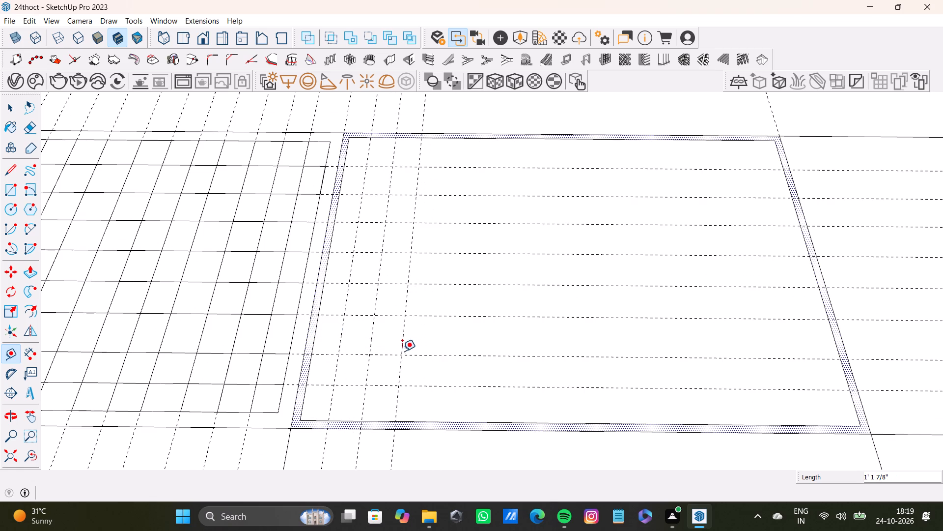
drag(400, 362, 406, 364)
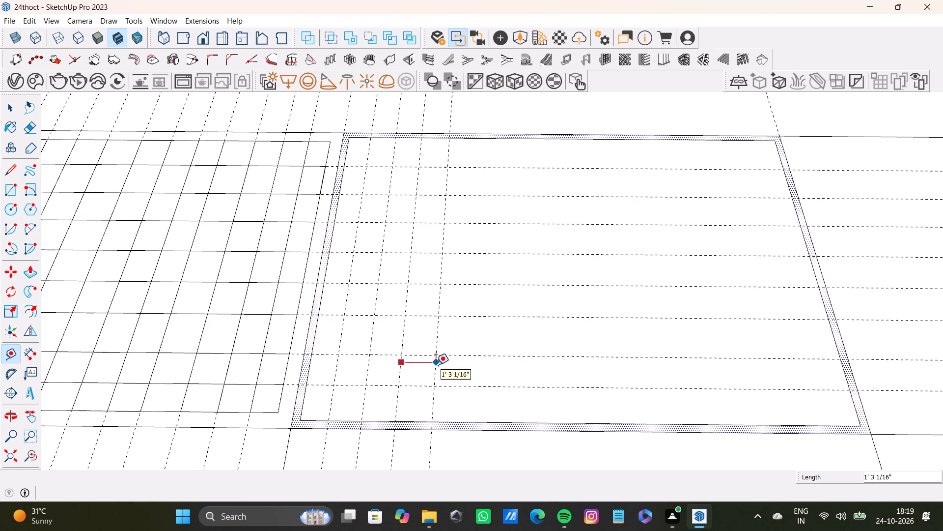
click(436, 365)
click(435, 366)
click(470, 370)
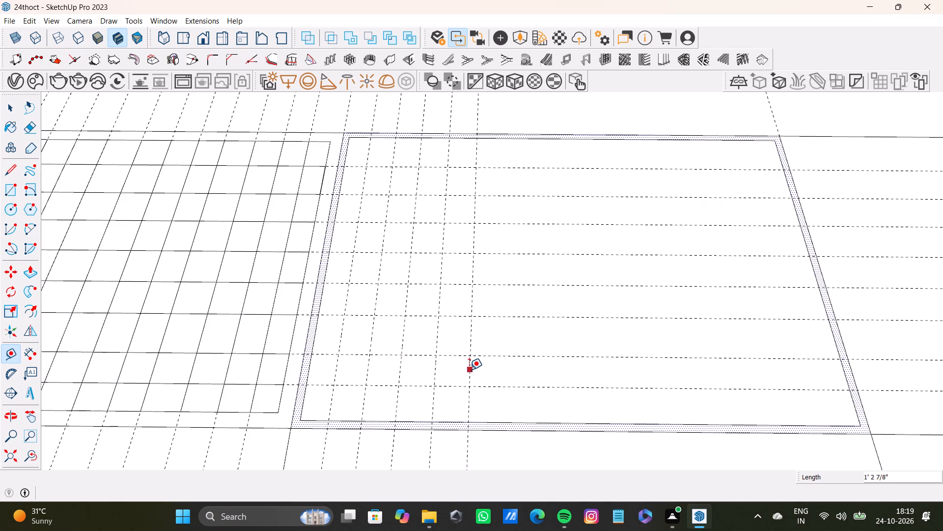
click(469, 370)
click(502, 374)
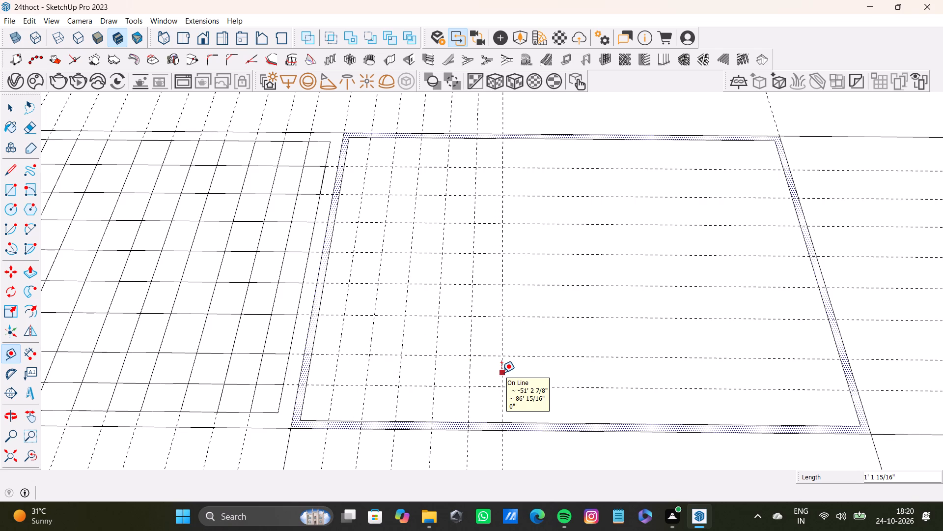
Continue the series with five more parallel guides across the middle of the panel, spaced about 1' 3" to 1' 6" apart.
scroll(513, 357, up, 5)
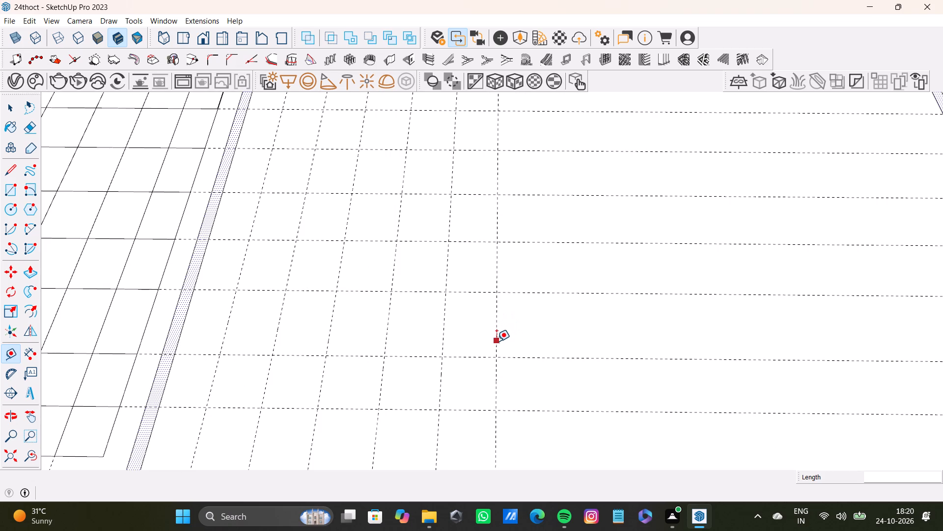
click(497, 341)
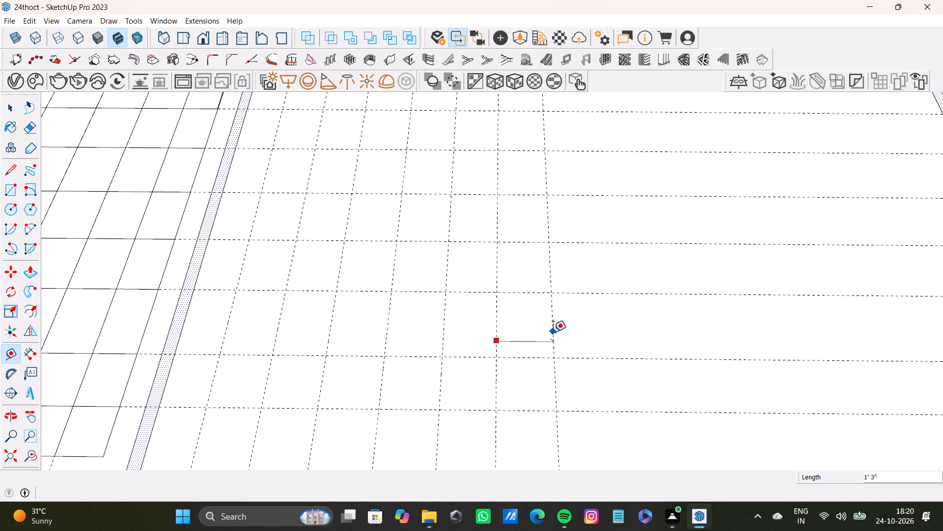
click(553, 332)
click(552, 332)
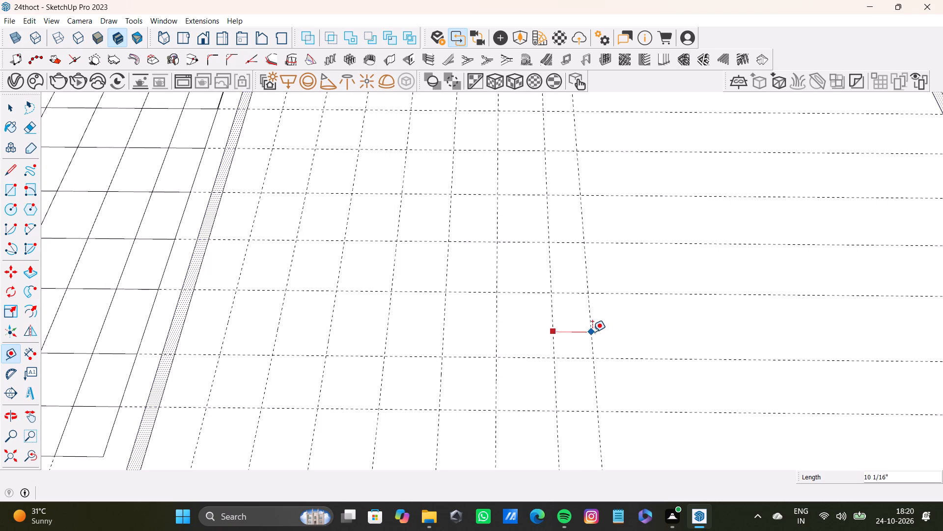
click(610, 333)
click(610, 333)
double_click(676, 333)
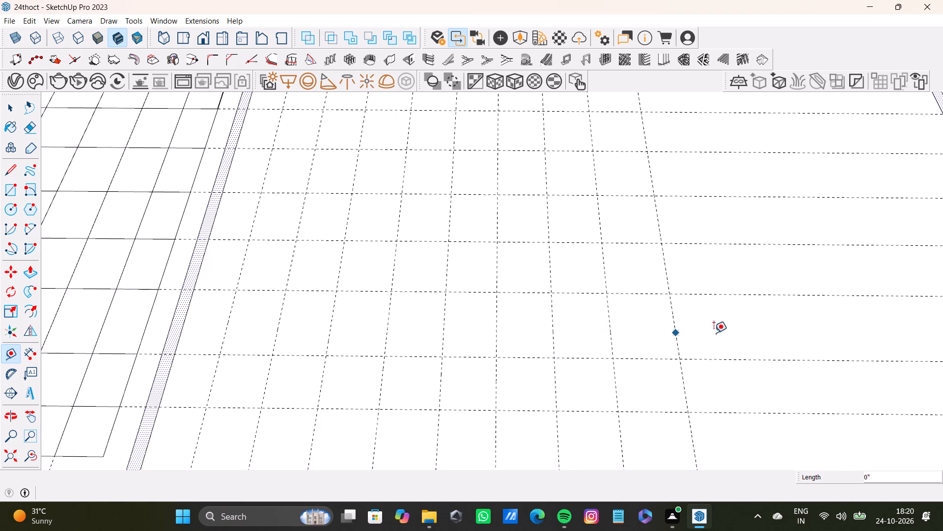
double_click(737, 332)
click(806, 338)
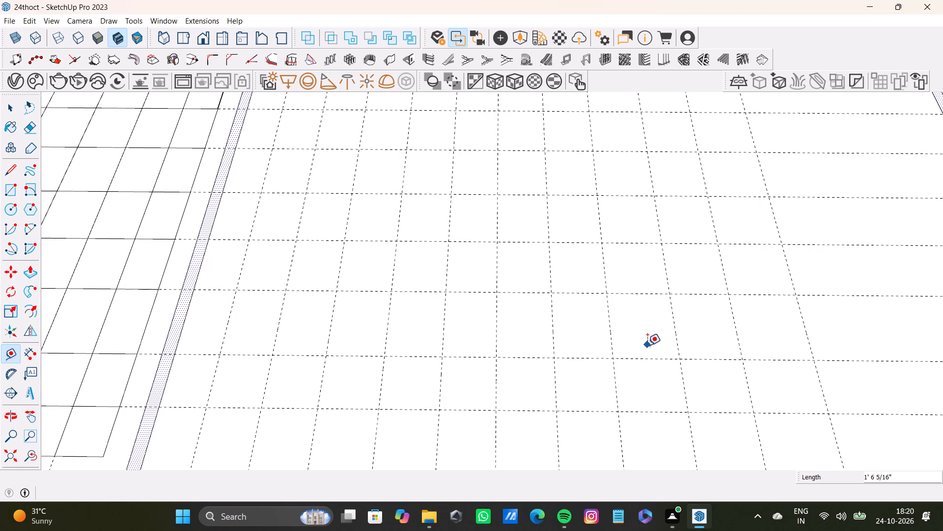
Add three more parallel guides to fill the remaining width up to the panel's right border, the last about 1' 4 3/8" from its neighbour.
scroll(645, 347, down, 8)
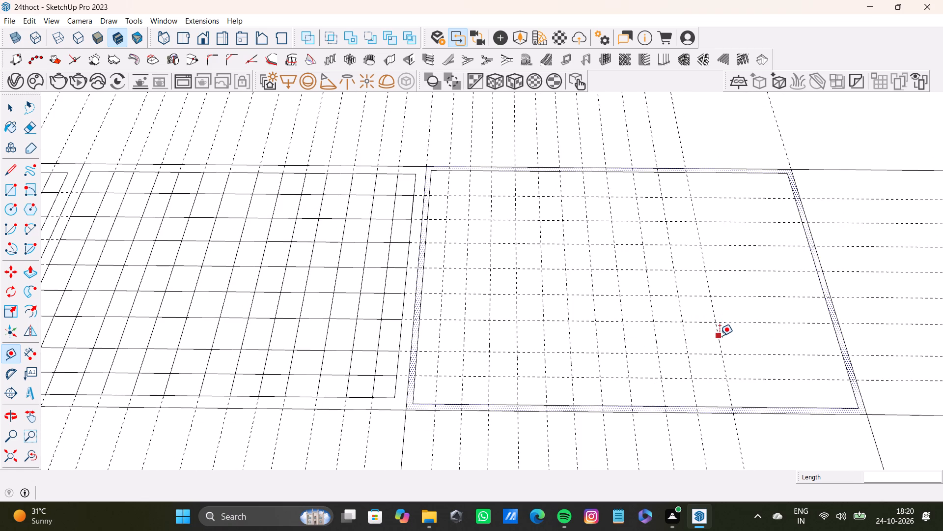
click(720, 336)
double_click(750, 336)
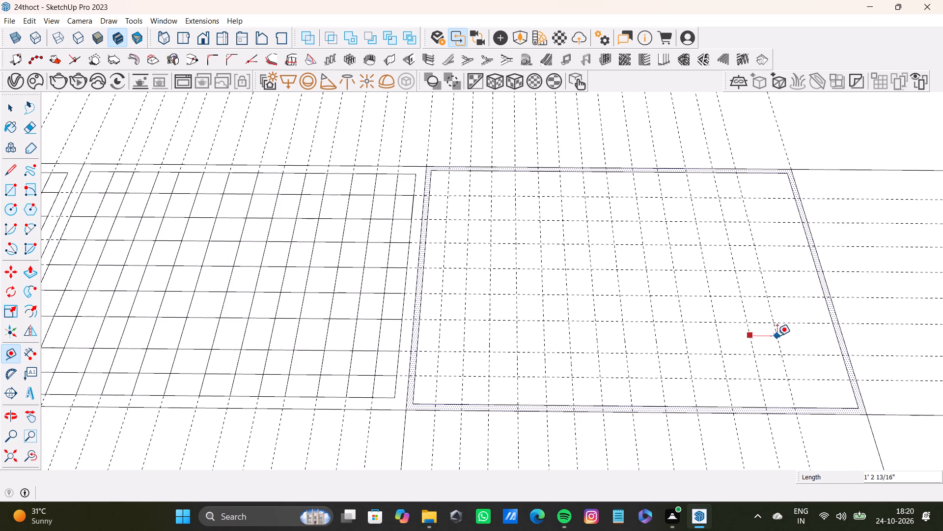
click(782, 336)
click(782, 336)
click(812, 337)
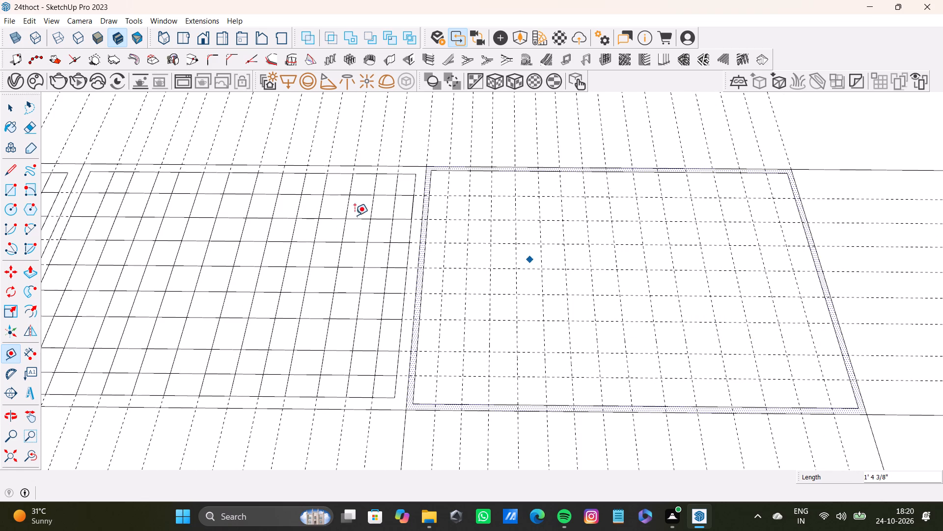
Draw rectangles over the first six guide cells of the panel's top row, starting at the inner top-left corner, each about 1' 8" deep.
click(11, 191)
scroll(480, 171, up, 1)
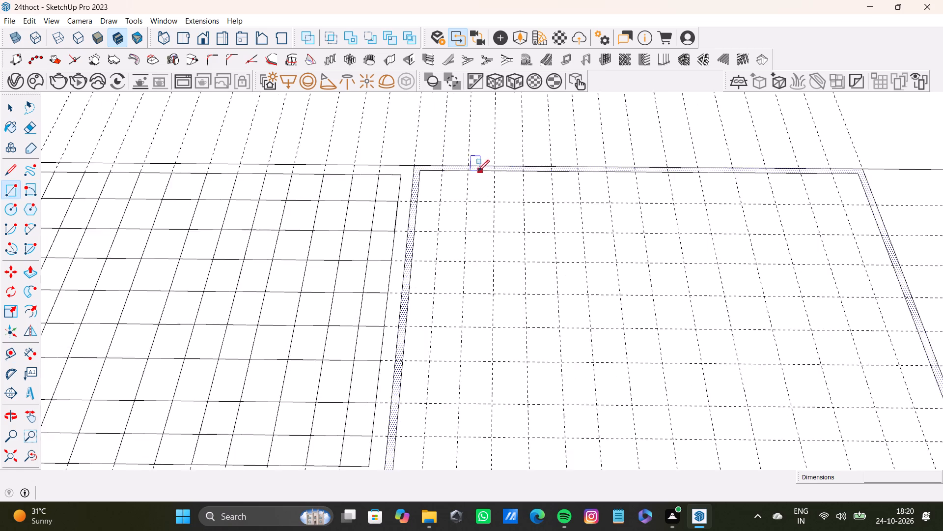
scroll(478, 171, up, 6)
click(416, 168)
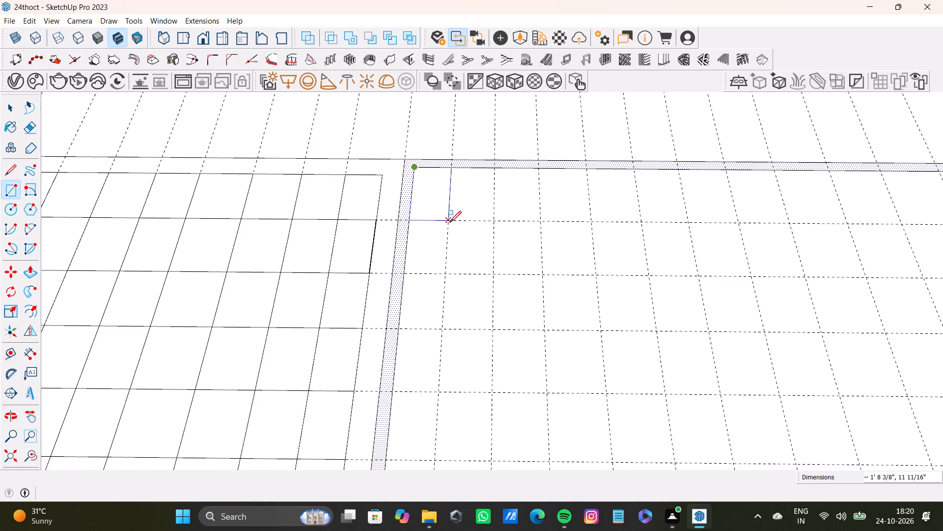
click(450, 222)
click(451, 170)
click(496, 218)
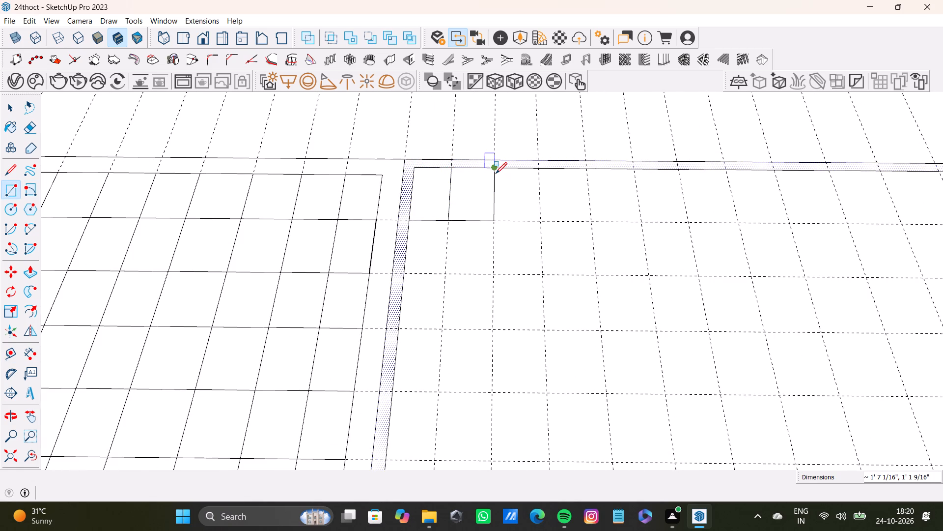
click(496, 170)
click(540, 220)
click(538, 168)
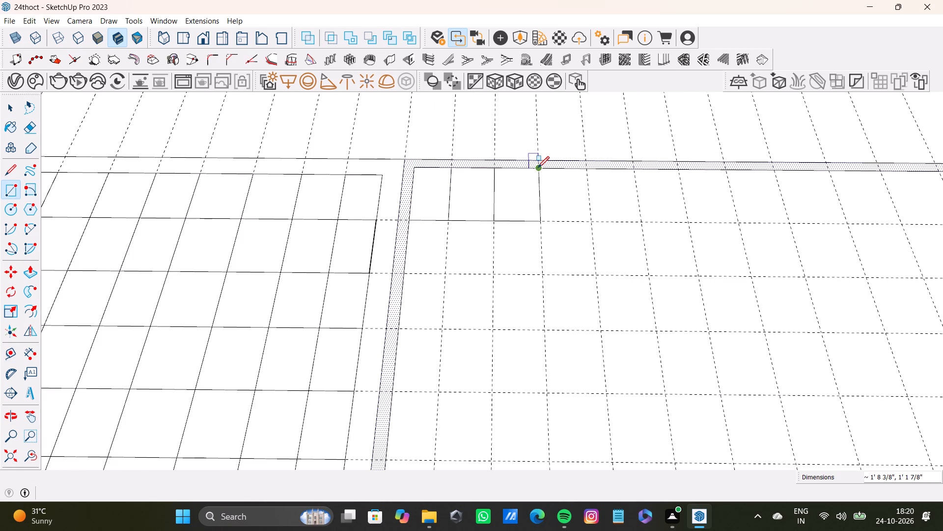
click(593, 223)
click(585, 172)
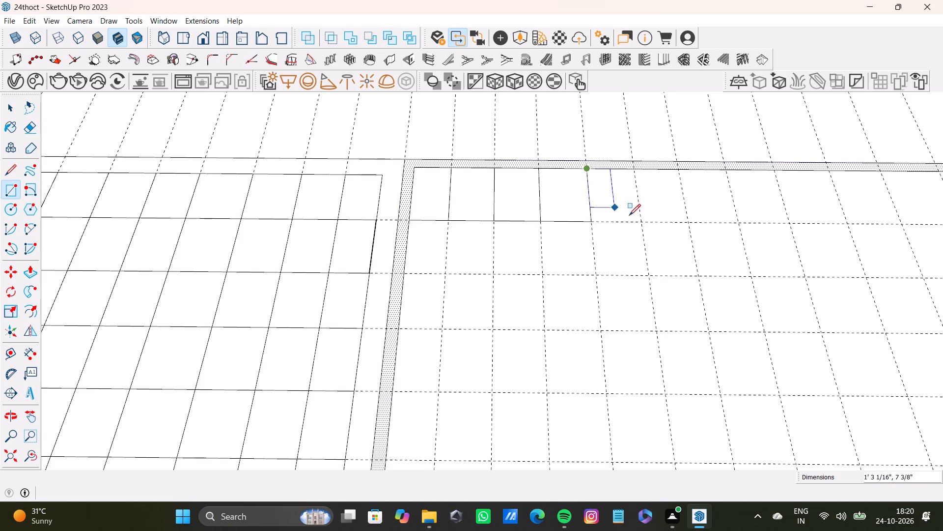
click(639, 222)
click(634, 171)
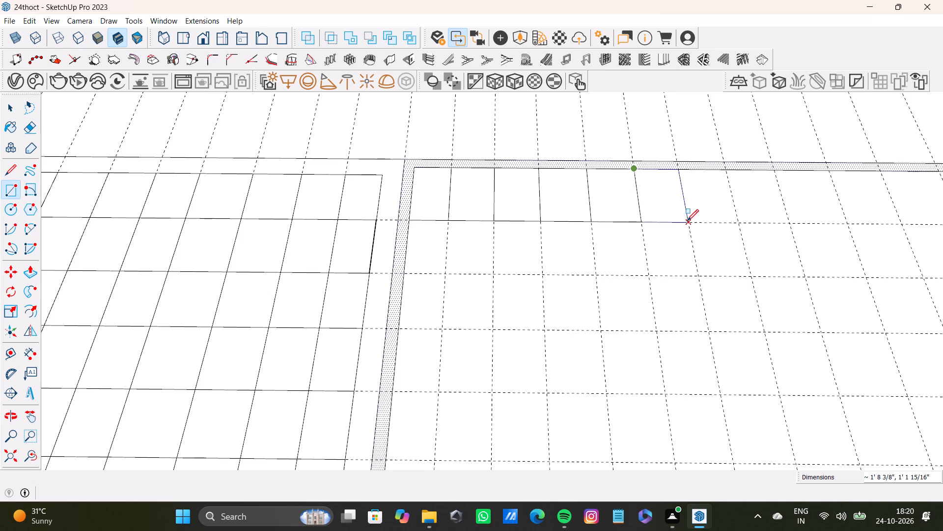
click(687, 221)
Draw rectangles over the next four guide cells of the top row, each about 1' 8 3/8" deep.
scroll(597, 229, down, 8)
scroll(650, 204, up, 3)
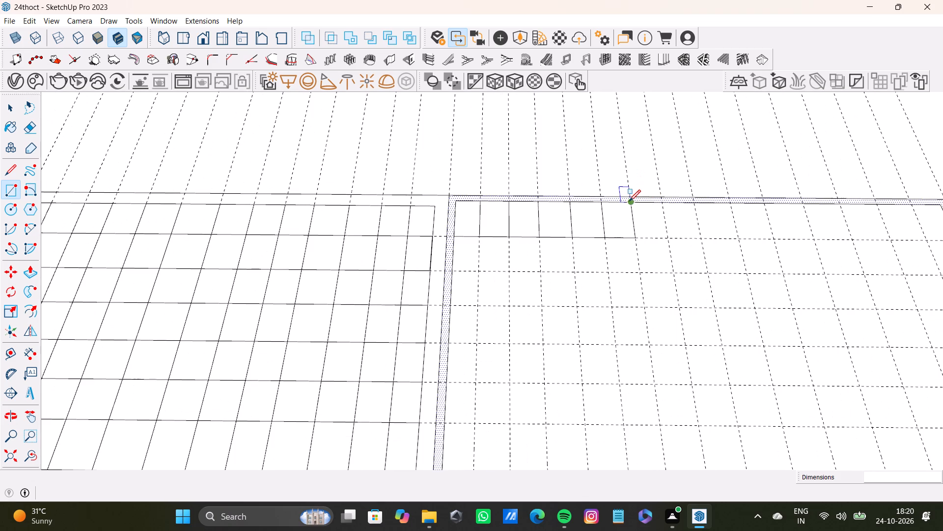
click(631, 202)
click(669, 238)
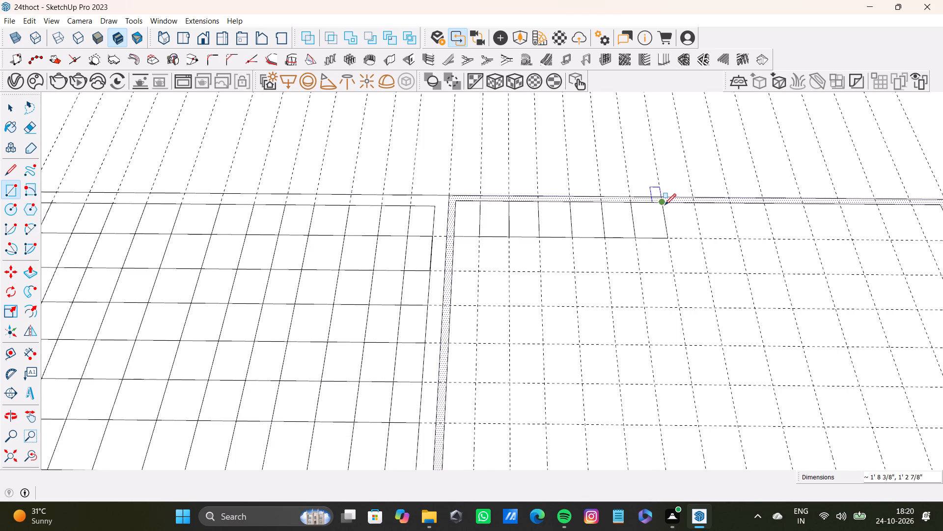
click(665, 205)
drag(702, 238, 701, 231)
click(693, 200)
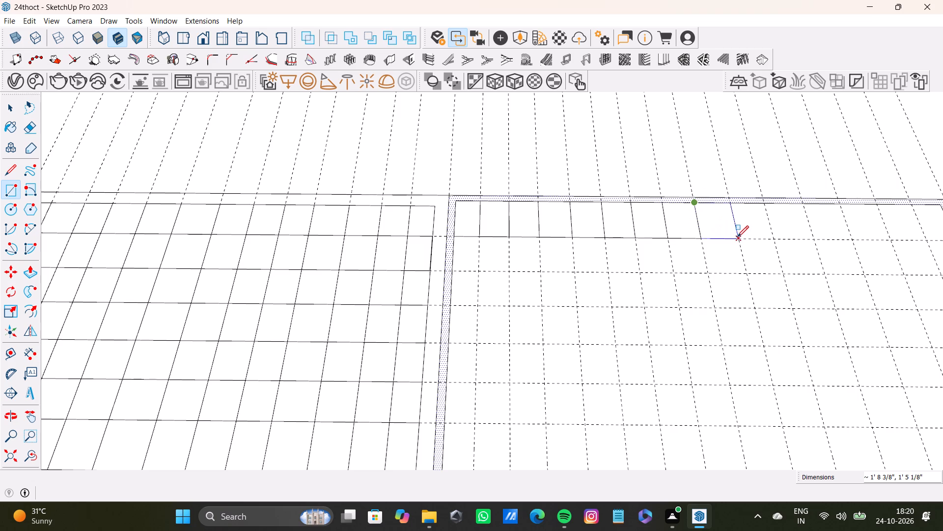
click(737, 237)
drag(730, 206, 734, 210)
click(773, 237)
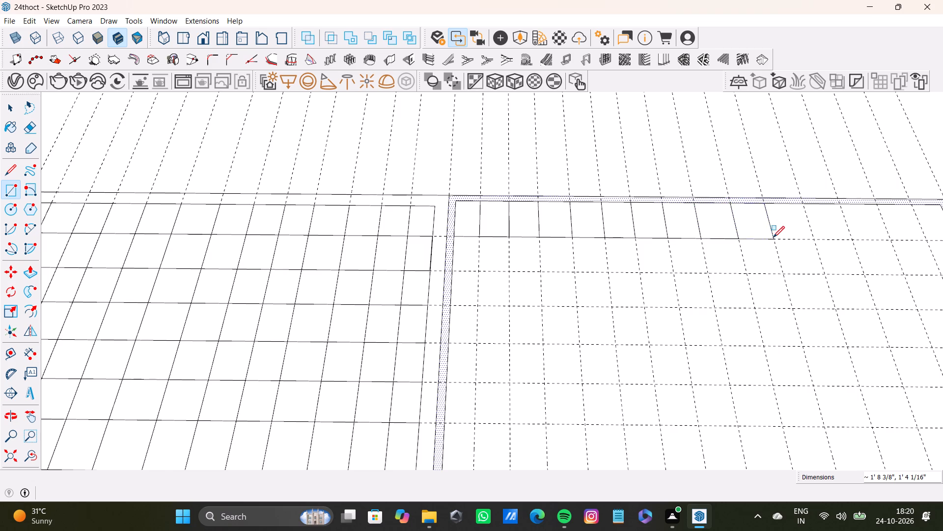
Complete the top row with five more cell rectangles about 1' 8 3/8" deep, reaching the panel's right inner edge.
scroll(750, 235, down, 8)
scroll(768, 222, up, 7)
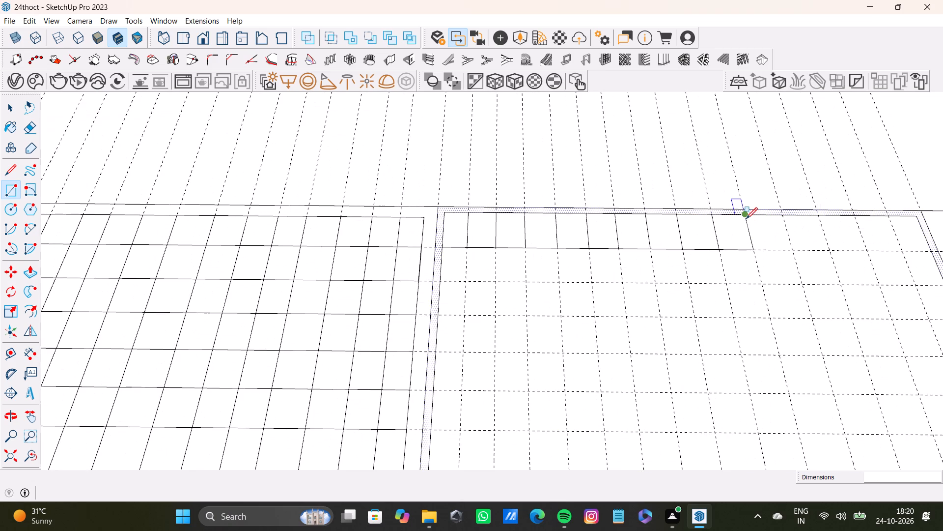
click(746, 216)
click(793, 251)
click(783, 215)
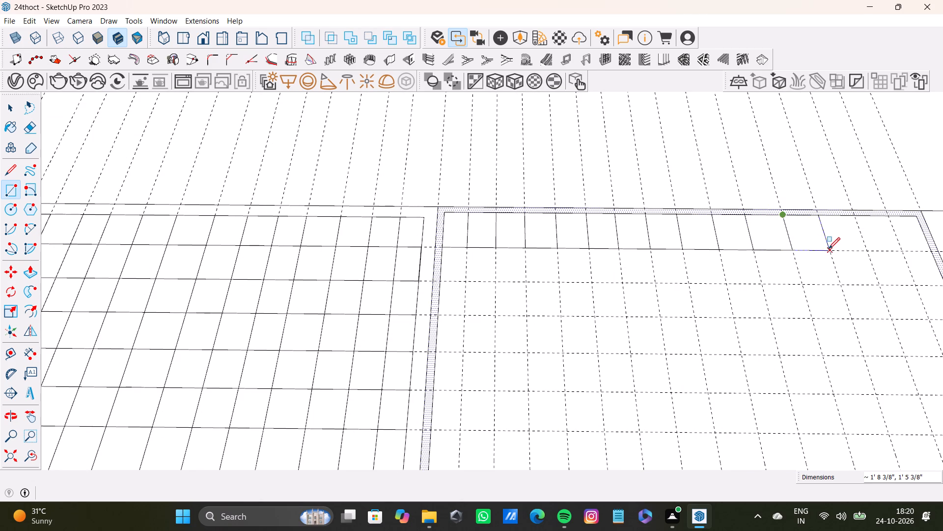
click(830, 249)
click(820, 217)
click(863, 250)
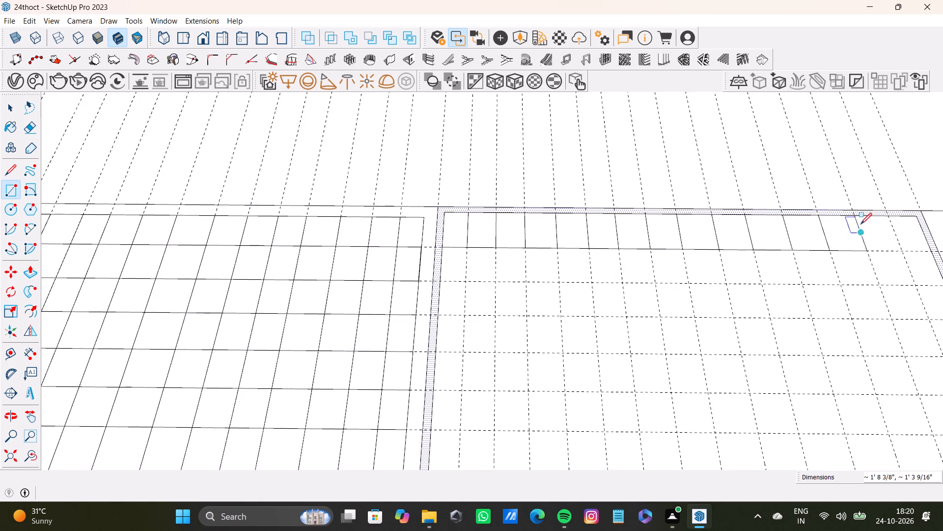
click(856, 218)
click(903, 252)
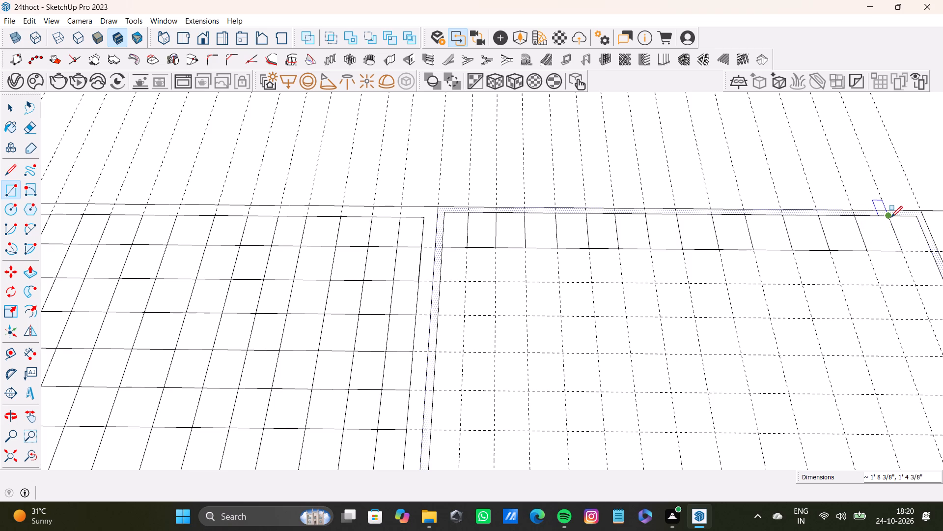
click(891, 217)
click(927, 251)
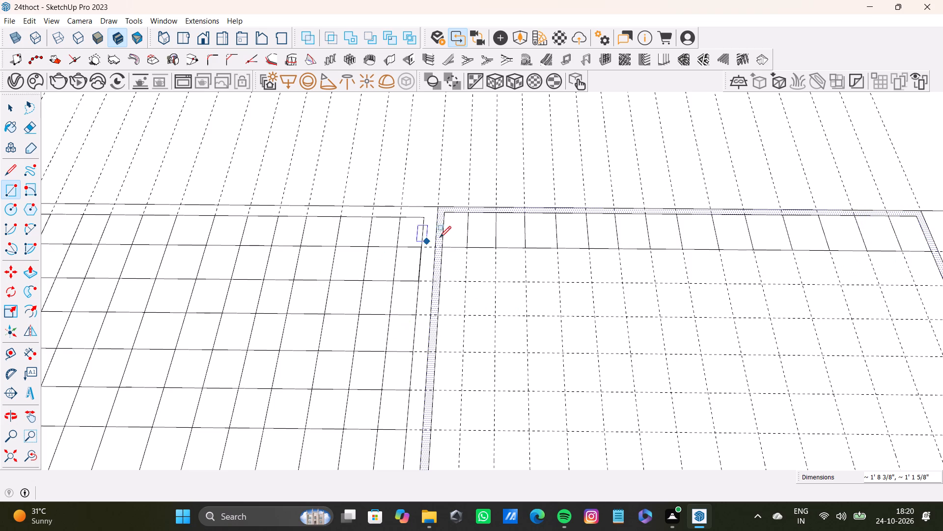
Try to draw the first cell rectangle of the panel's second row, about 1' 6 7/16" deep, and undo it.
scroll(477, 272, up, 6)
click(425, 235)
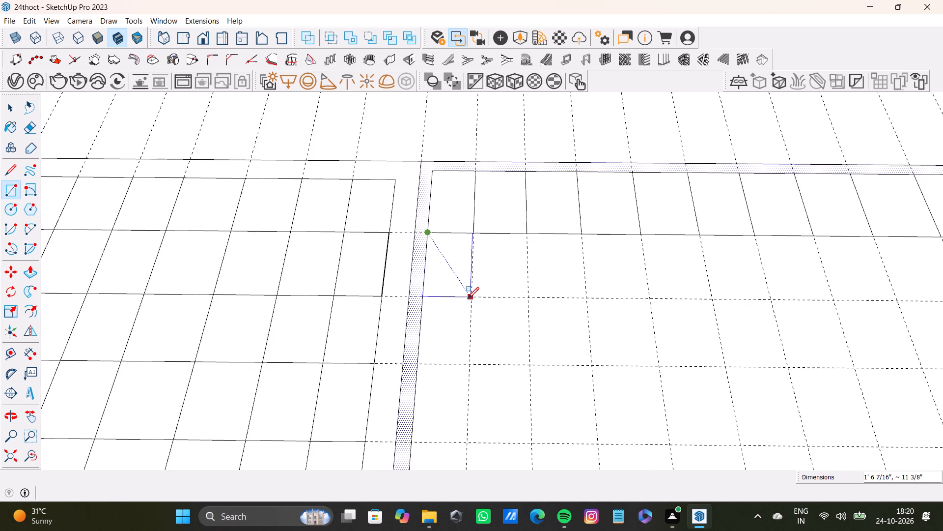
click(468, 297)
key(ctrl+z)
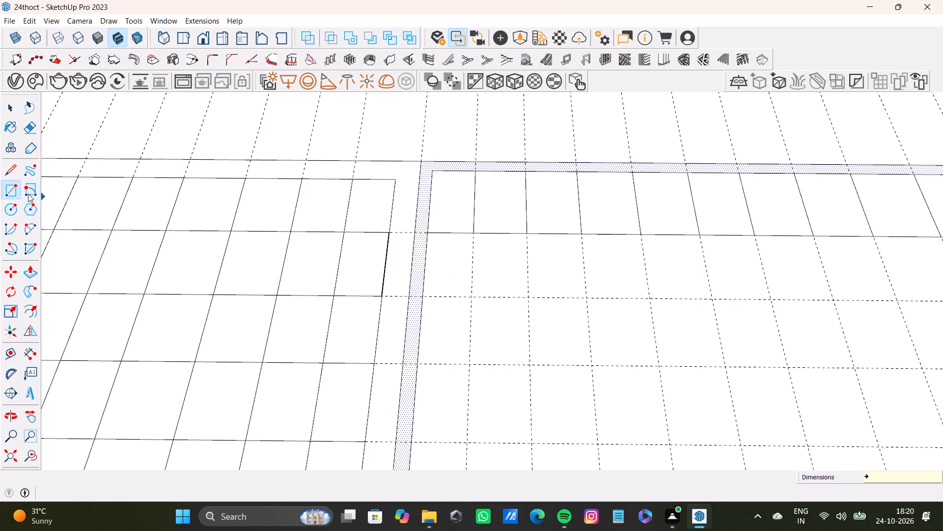
Draw rectangles over the first five guide cells of the panel's second row, each about 1' 6 7/16" deep.
click(14, 184)
scroll(496, 294, up, 3)
click(409, 211)
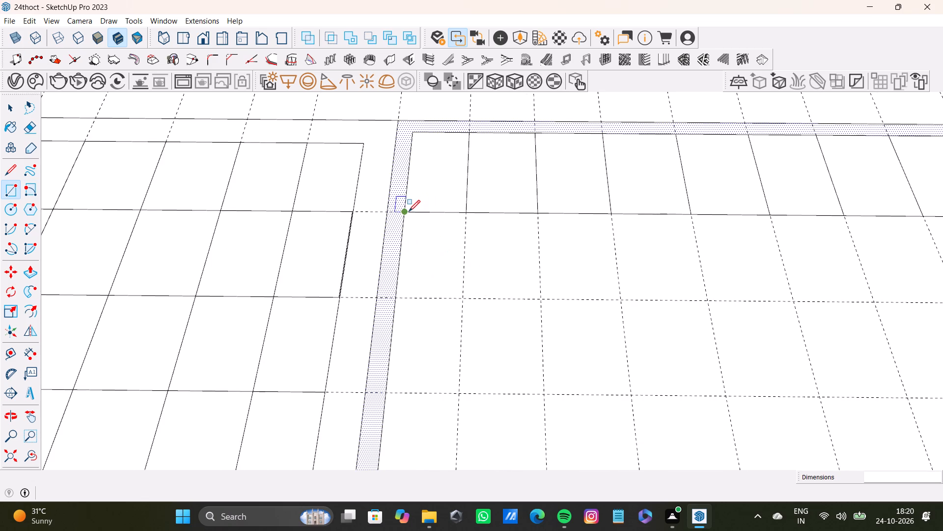
click(465, 299)
click(465, 215)
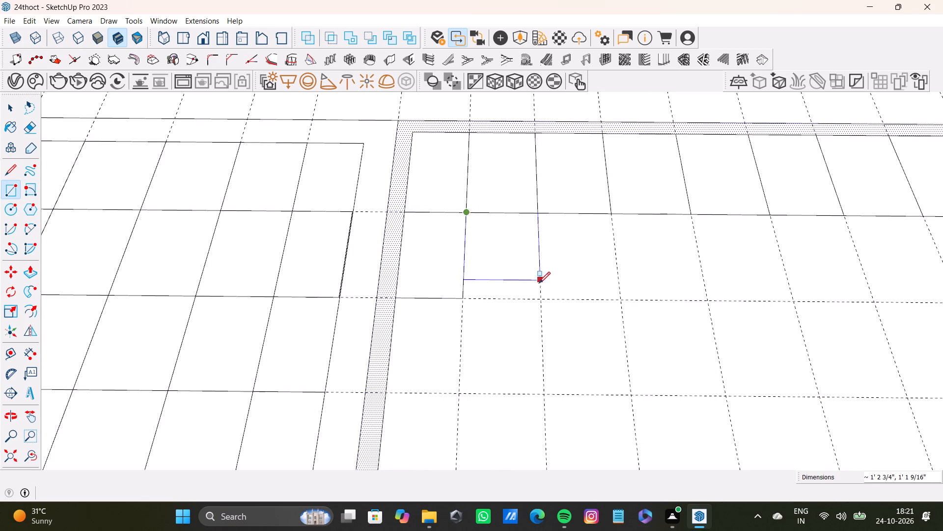
click(542, 299)
click(540, 216)
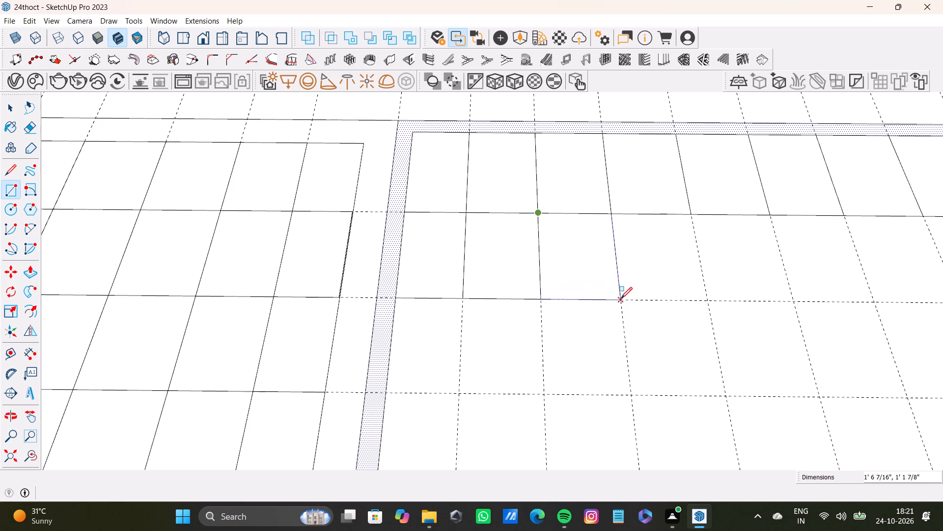
drag(621, 298, 621, 294)
click(610, 214)
click(710, 300)
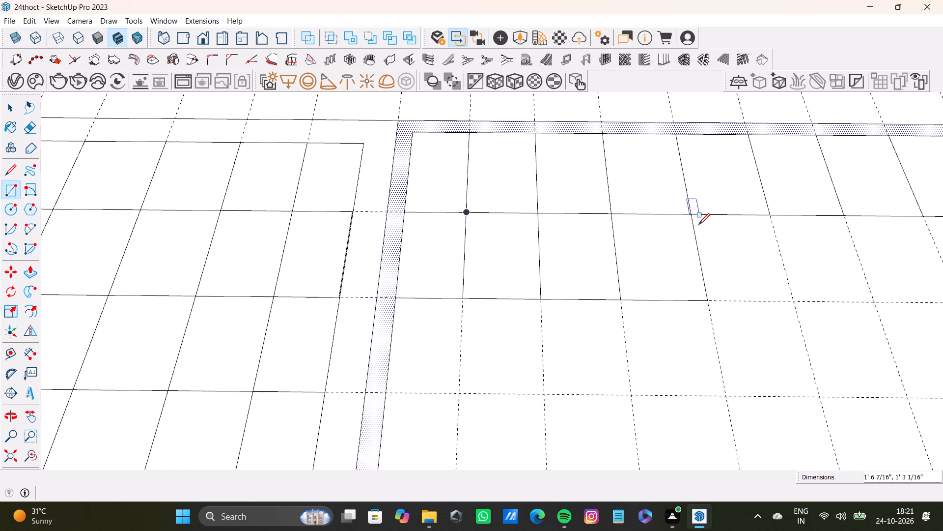
click(692, 215)
click(797, 301)
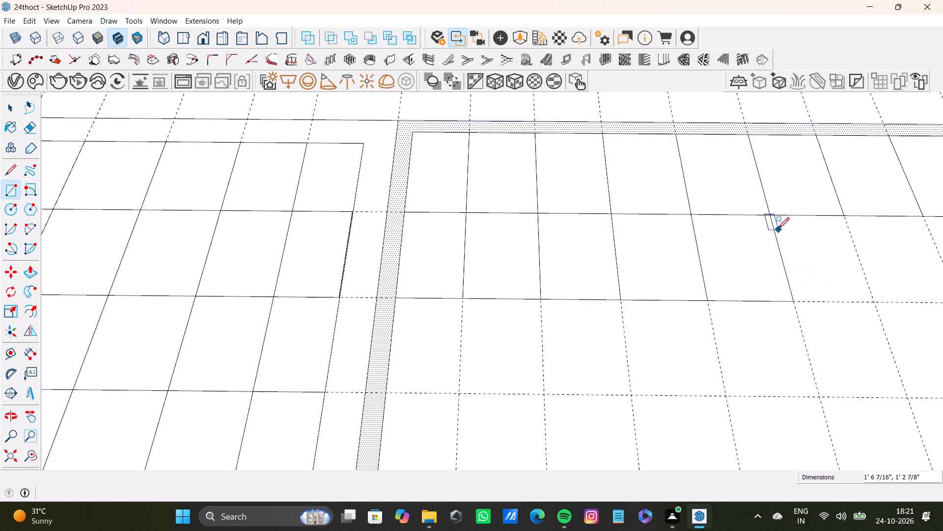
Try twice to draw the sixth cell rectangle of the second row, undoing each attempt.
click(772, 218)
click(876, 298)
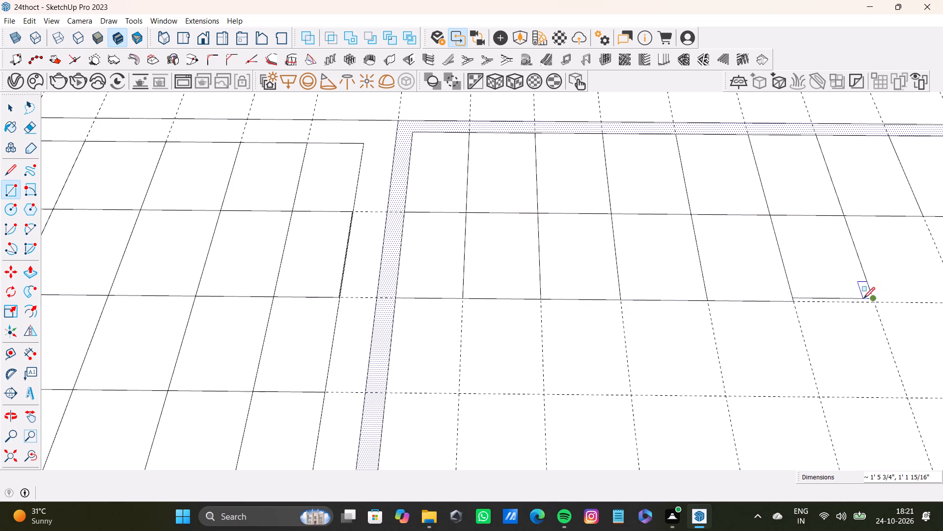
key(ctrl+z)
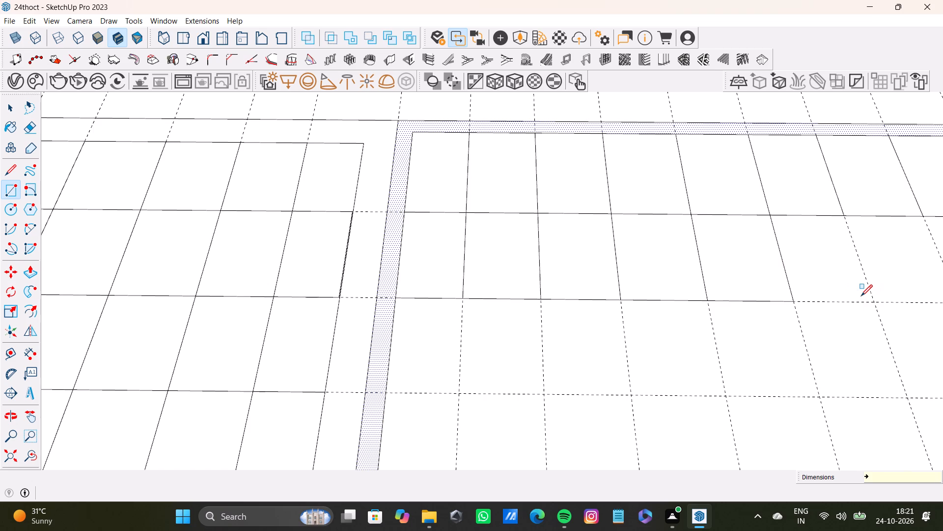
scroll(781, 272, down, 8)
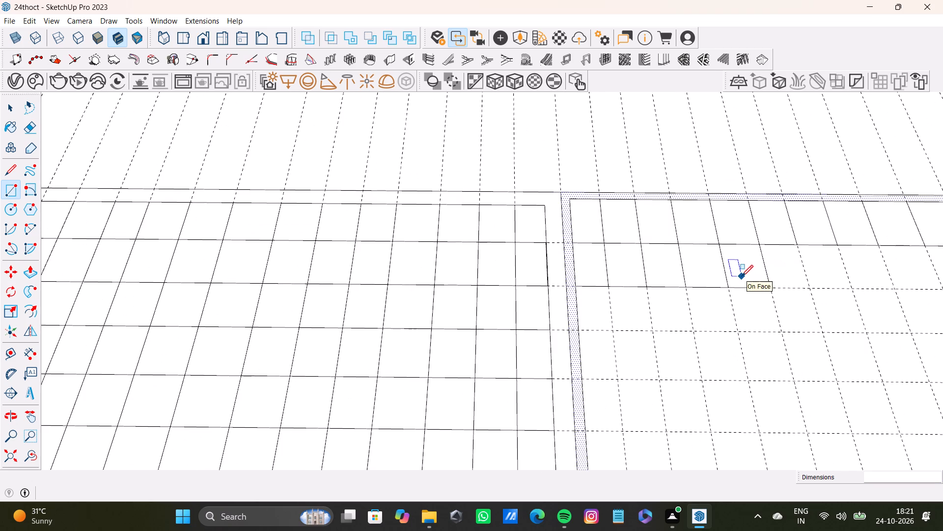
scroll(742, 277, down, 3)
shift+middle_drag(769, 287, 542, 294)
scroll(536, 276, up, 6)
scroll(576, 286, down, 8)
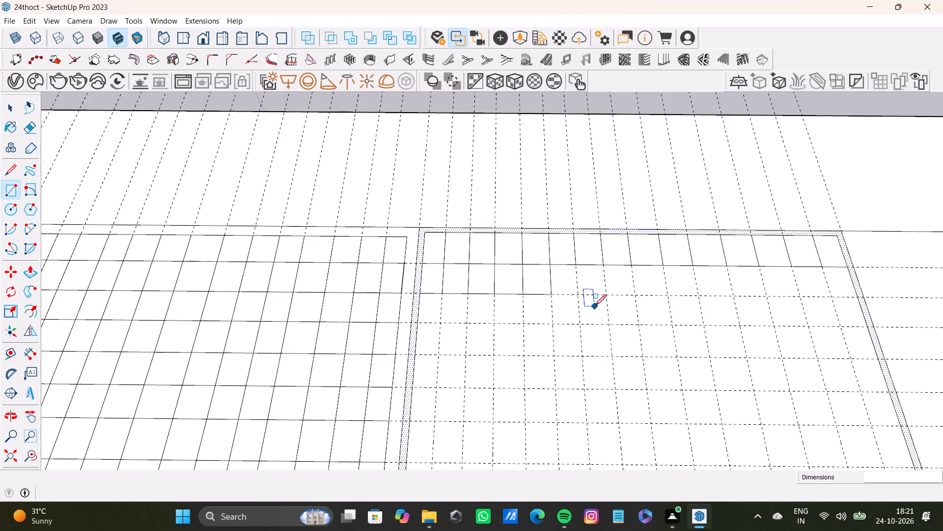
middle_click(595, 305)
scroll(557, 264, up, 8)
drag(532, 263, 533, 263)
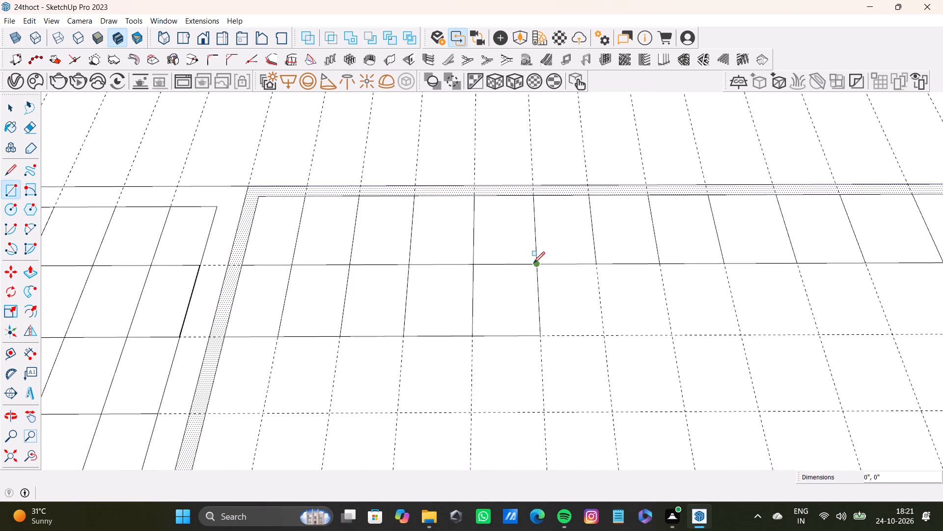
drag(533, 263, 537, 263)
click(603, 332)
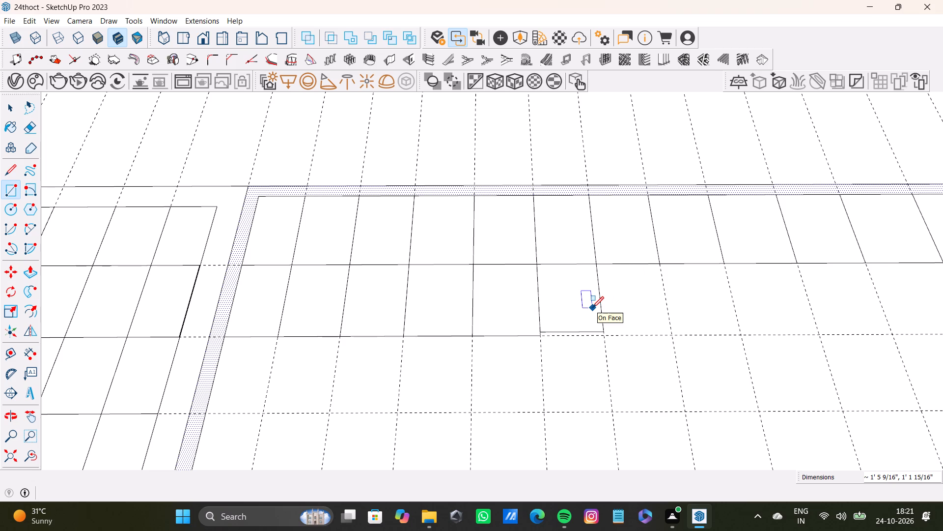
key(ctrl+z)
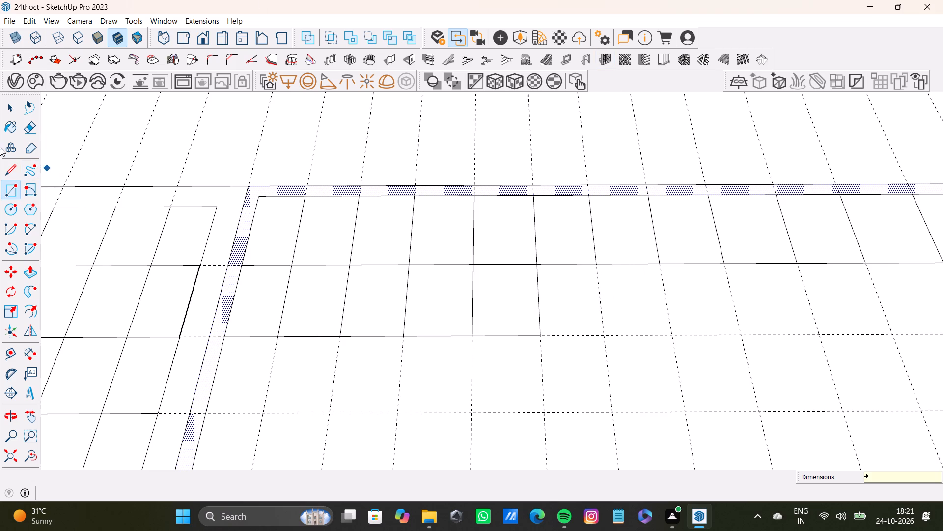
Draw rectangles over the sixth to ninth guide cells of the second row, each about 1' 6 7/16" deep.
click(8, 190)
scroll(593, 329, up, 2)
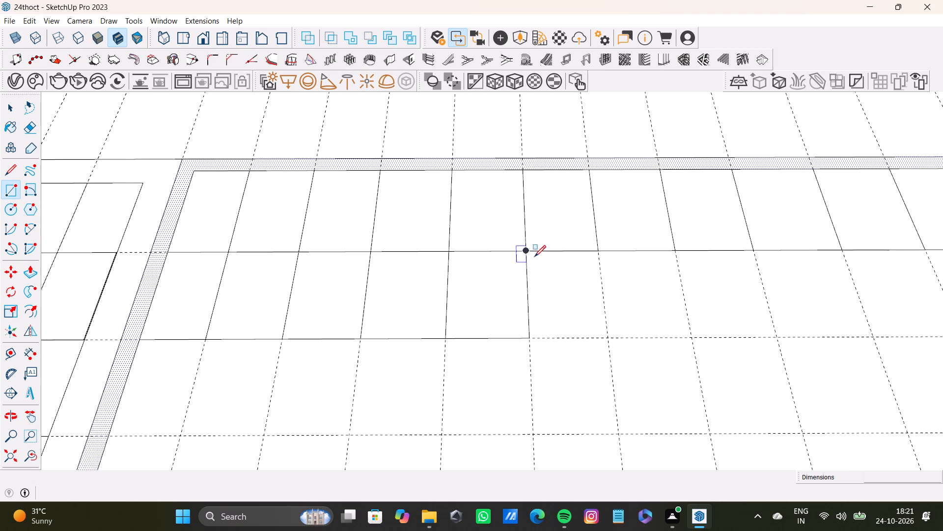
click(525, 252)
click(607, 339)
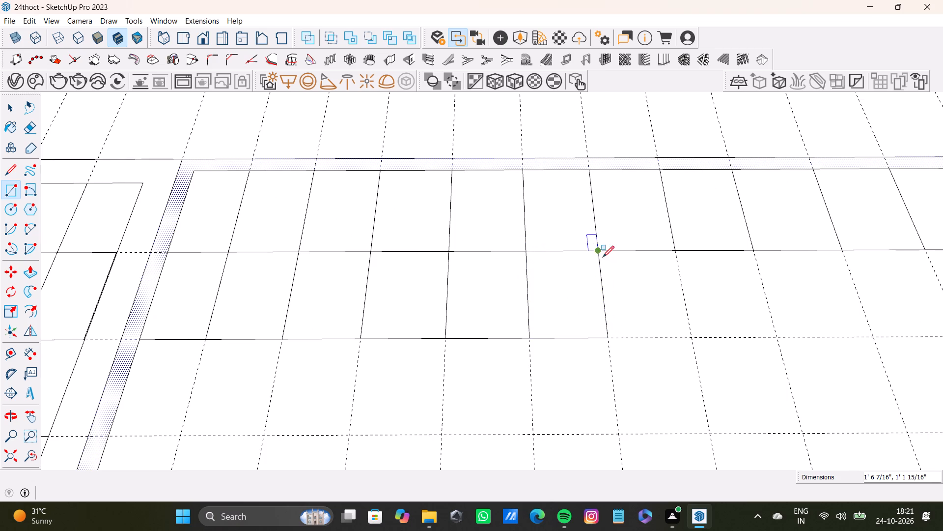
click(597, 251)
click(692, 337)
click(677, 250)
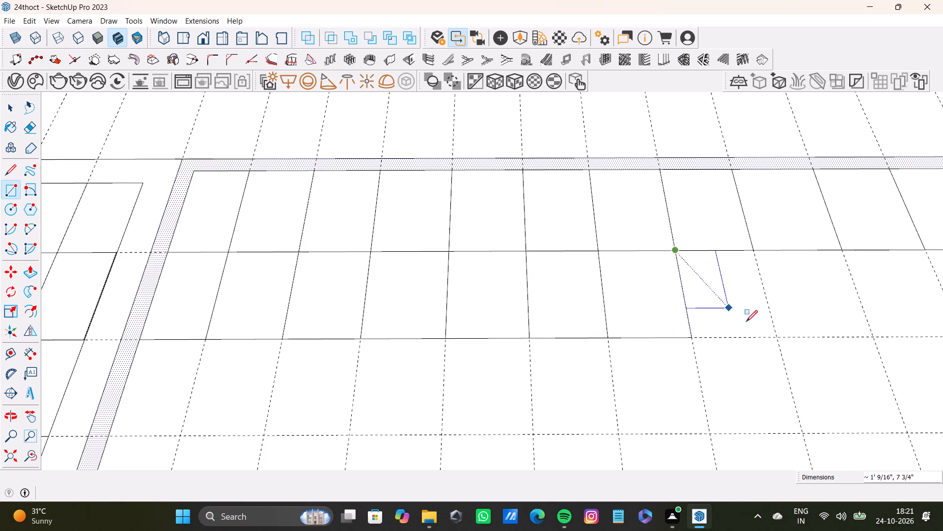
click(777, 337)
drag(756, 252, 770, 258)
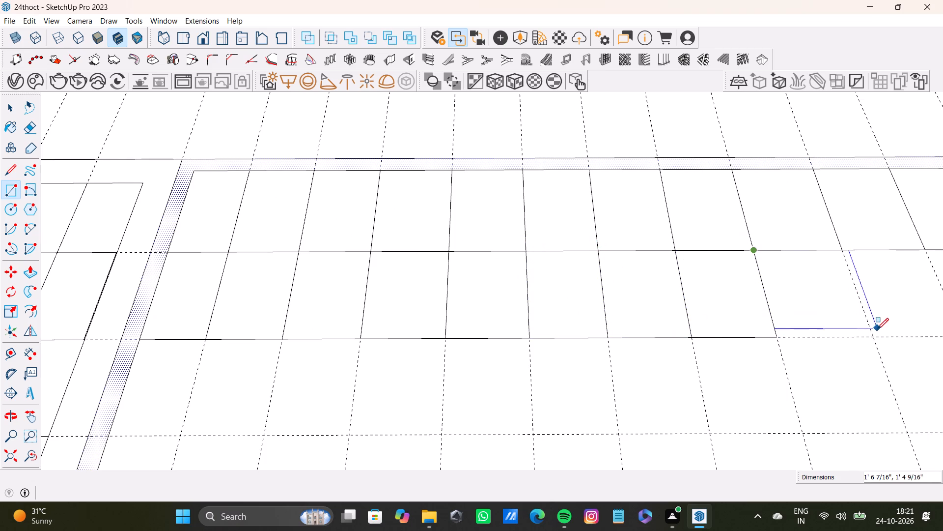
click(876, 337)
Complete the second row with six more cell rectangles about 1' 6 7/16" deep, ending at the panel's right inner edge.
scroll(706, 308, down, 8)
scroll(784, 318, down, 3)
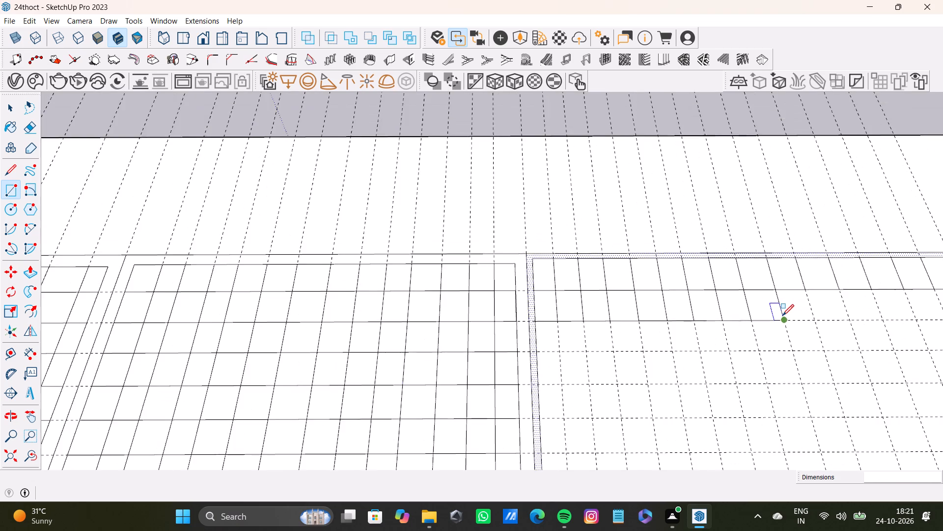
scroll(782, 316, down, 3)
shift+middle_drag(798, 311, 506, 283)
scroll(506, 283, up, 3)
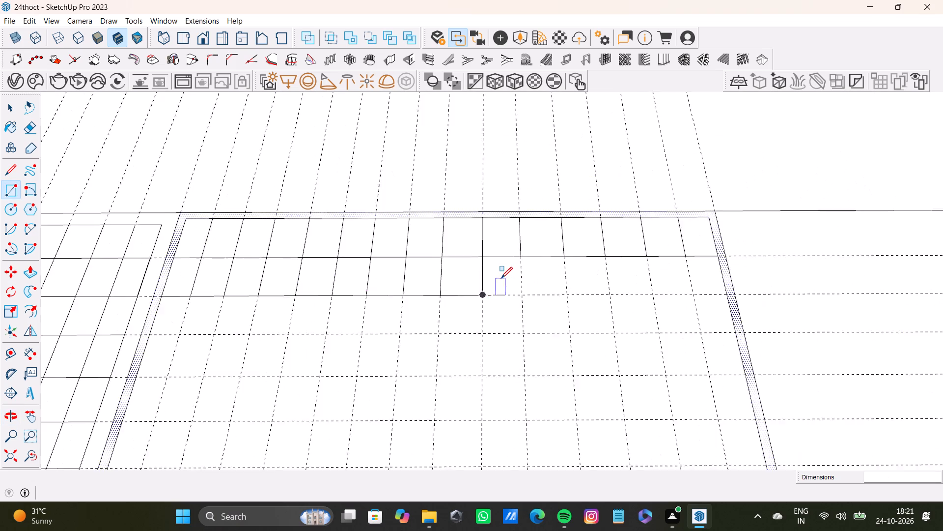
scroll(501, 278, up, 3)
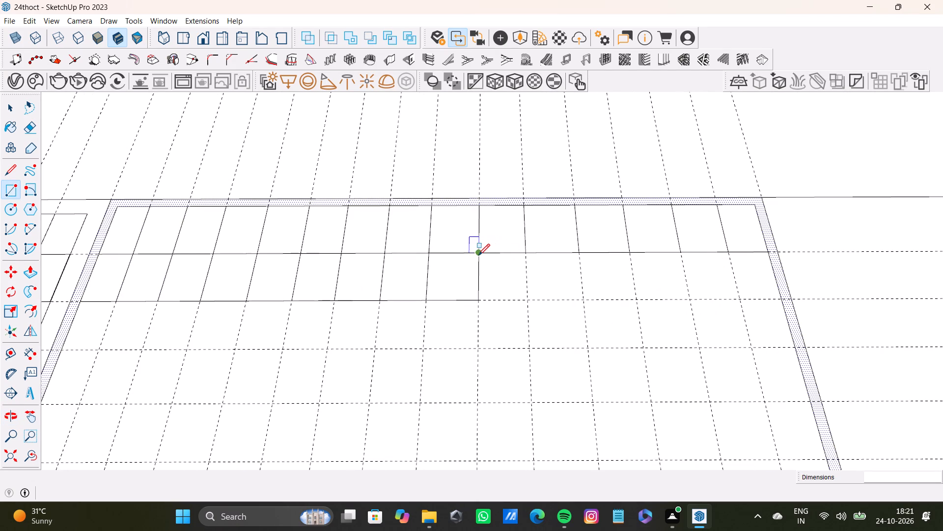
click(478, 255)
click(527, 299)
click(525, 254)
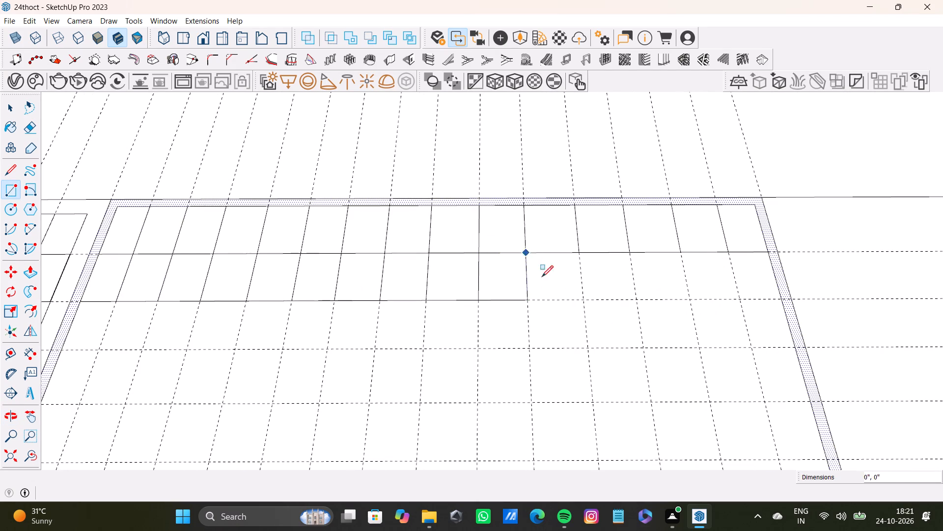
click(583, 303)
click(580, 255)
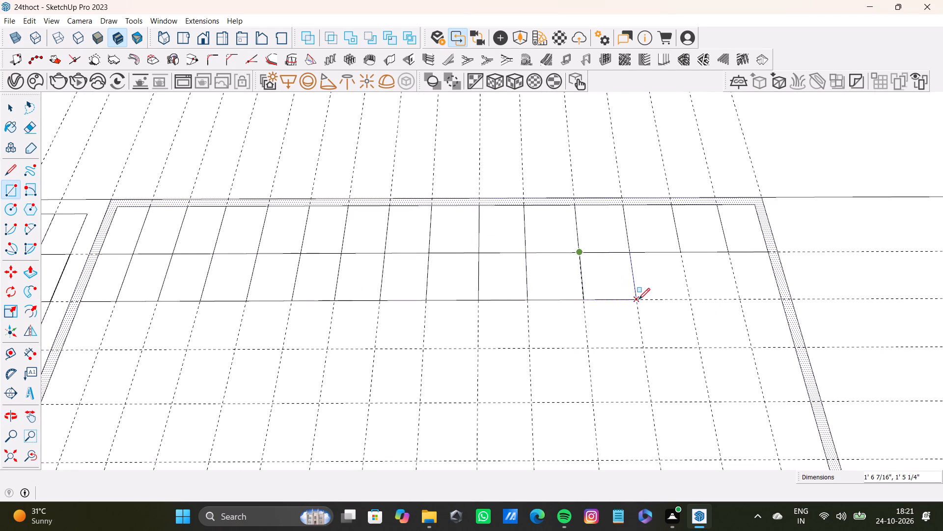
click(638, 299)
click(628, 256)
click(688, 302)
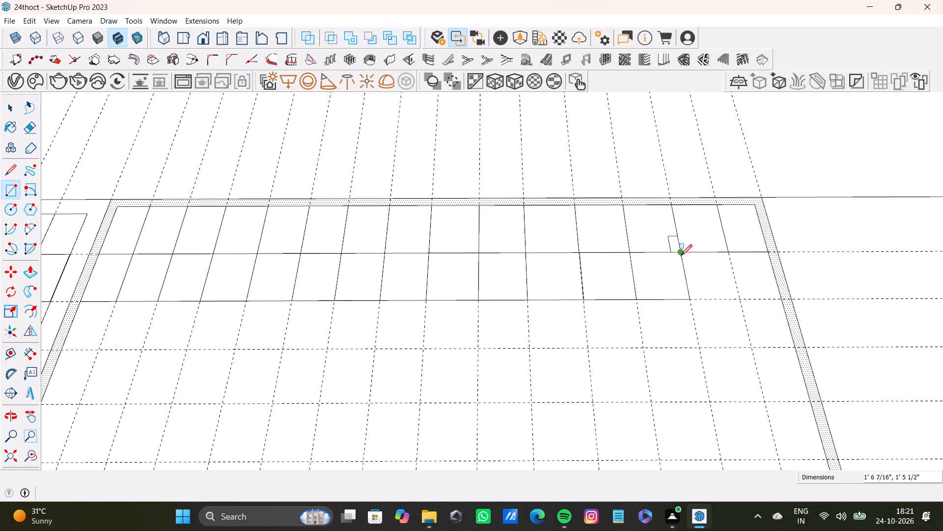
click(681, 255)
click(741, 303)
click(731, 251)
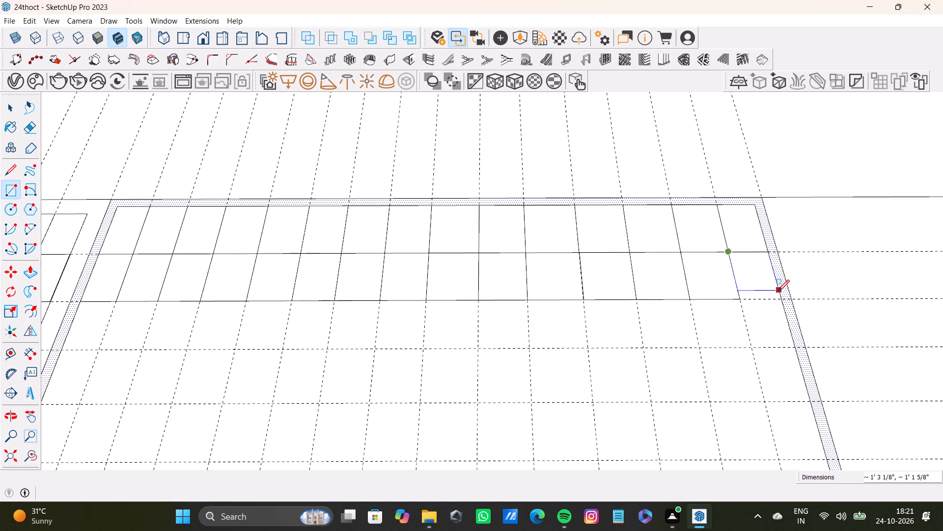
click(778, 296)
Draw rectangles over the first six guide cells of the third row, each about 1' 5 3/16" deep.
scroll(463, 275, down, 8)
scroll(270, 310, up, 7)
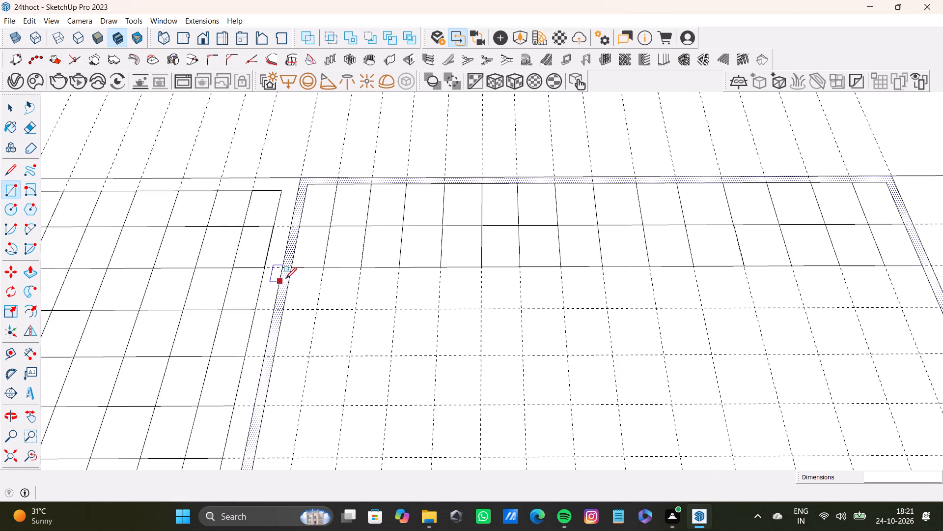
click(293, 269)
click(320, 309)
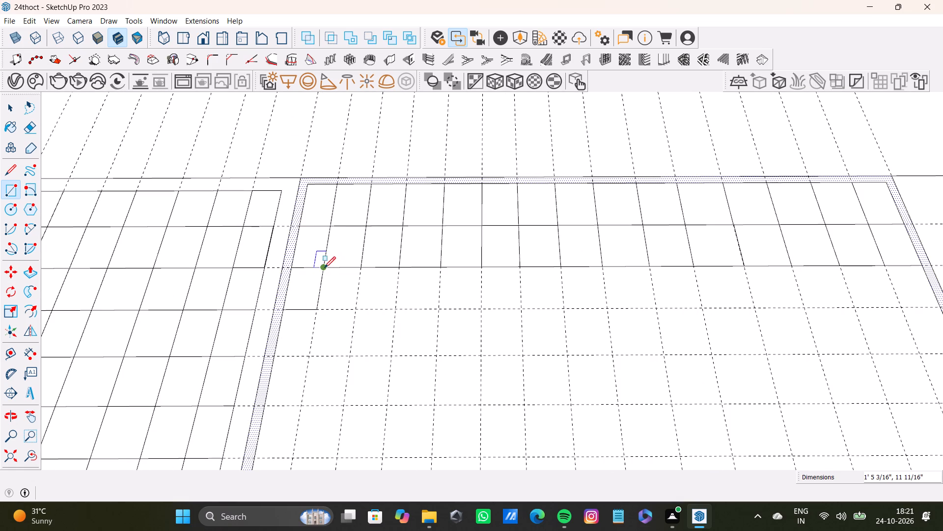
click(324, 268)
click(355, 308)
click(359, 269)
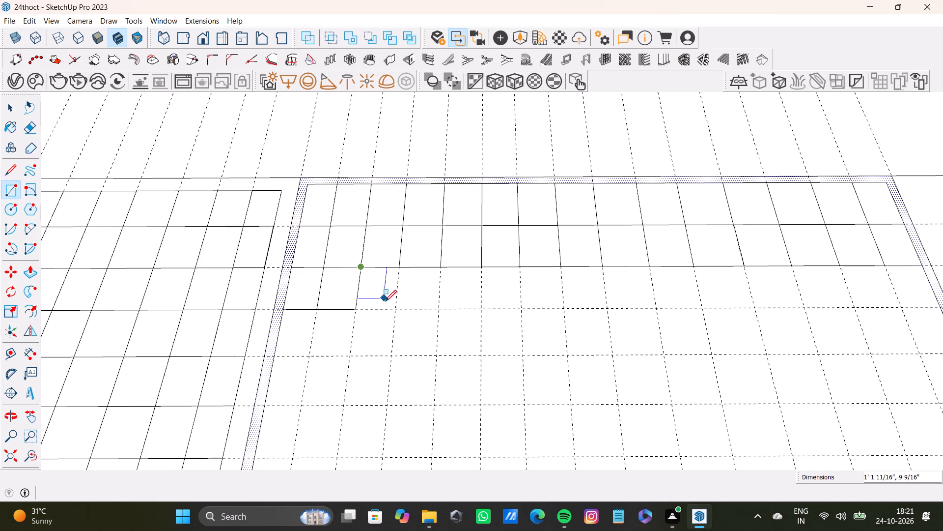
drag(395, 310, 395, 305)
click(397, 268)
click(439, 311)
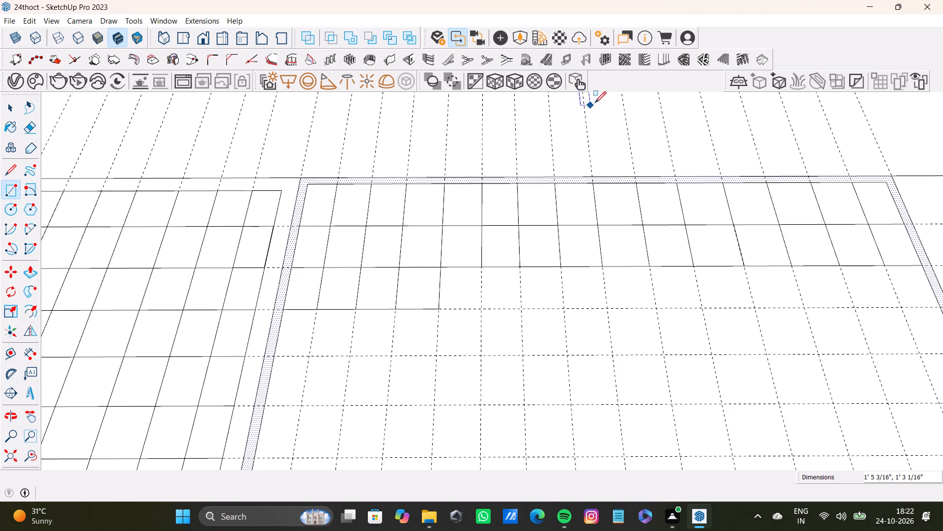
click(441, 267)
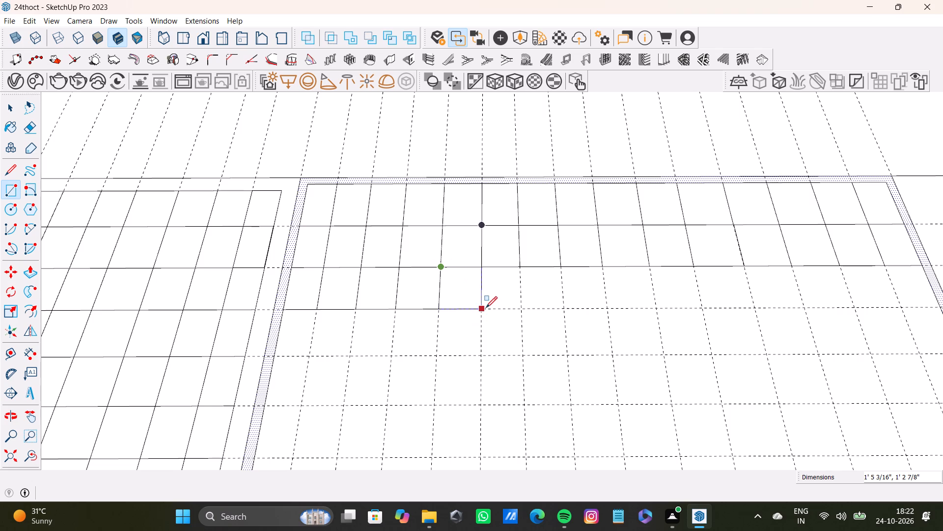
click(484, 310)
click(482, 269)
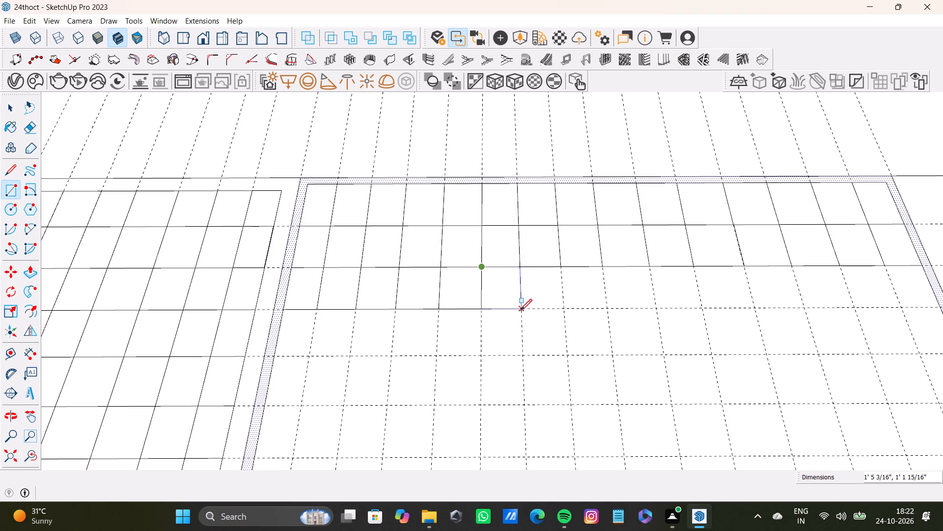
click(521, 310)
Draw rectangles over the next seven guide cells of the third row, each about 1' 5 3/16" deep.
click(517, 267)
click(563, 309)
click(559, 272)
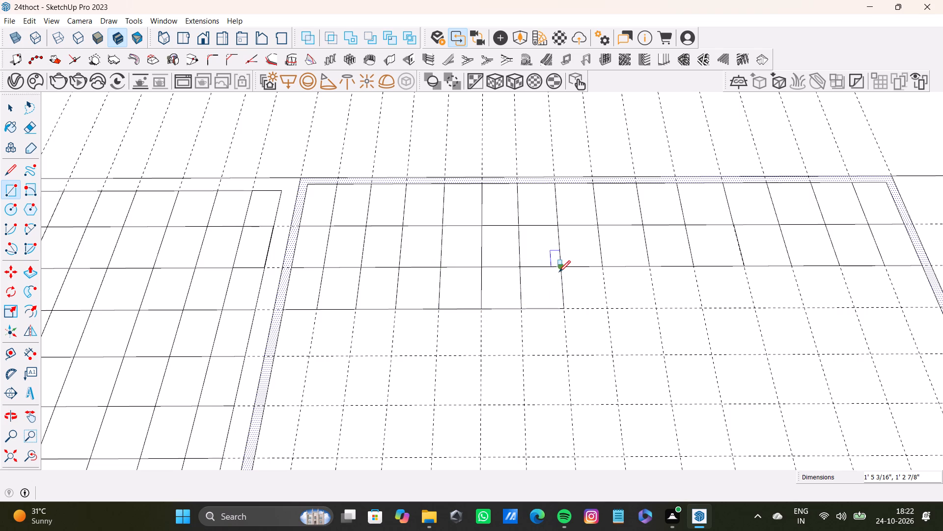
click(608, 308)
click(602, 270)
click(657, 311)
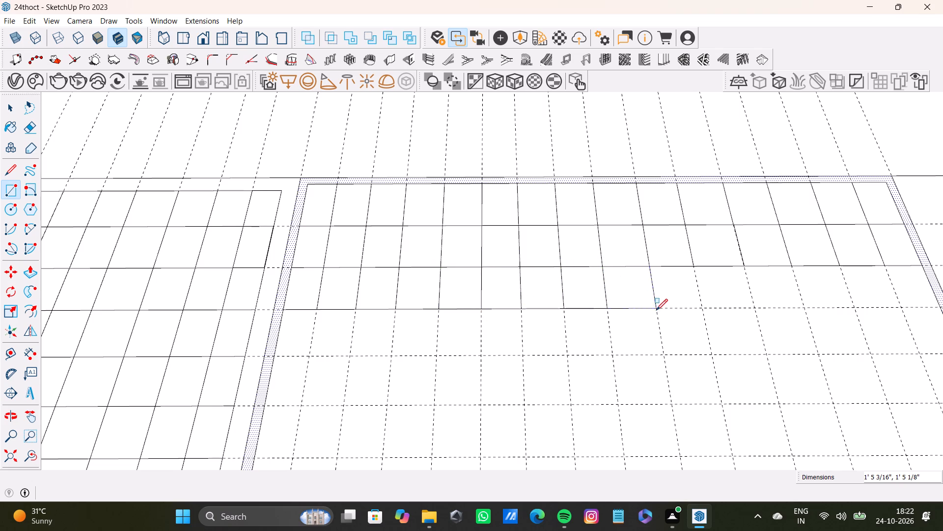
click(650, 271)
click(701, 308)
click(693, 267)
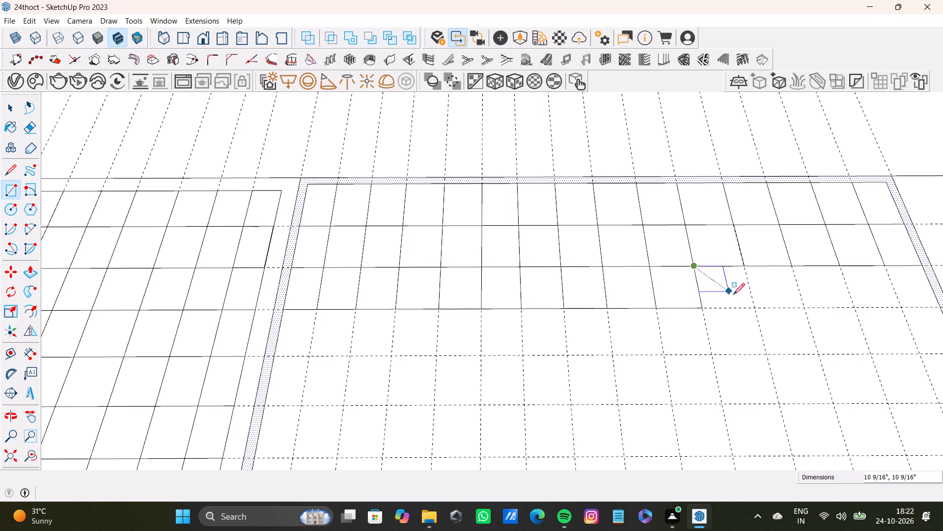
click(753, 306)
click(745, 268)
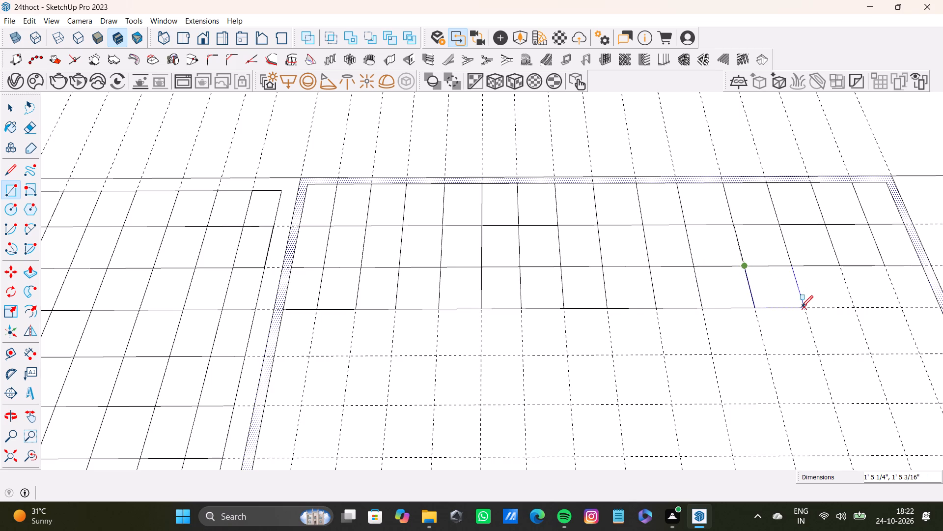
click(802, 307)
click(795, 266)
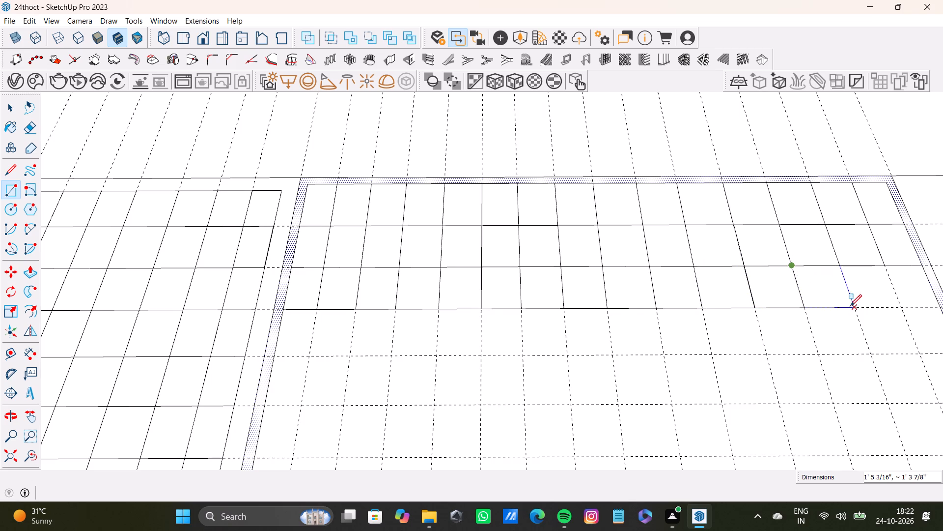
click(855, 306)
scroll(751, 276, down, 5)
scroll(813, 280, up, 6)
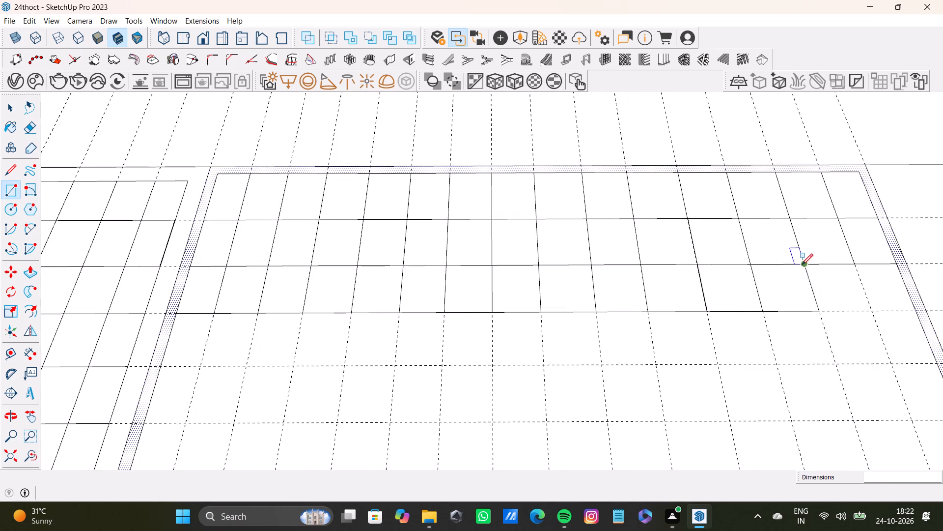
Complete the third row with its last two cell rectangles, about 1' 5 3/16" deep, ending at the panel's right inner edge.
click(802, 265)
click(872, 310)
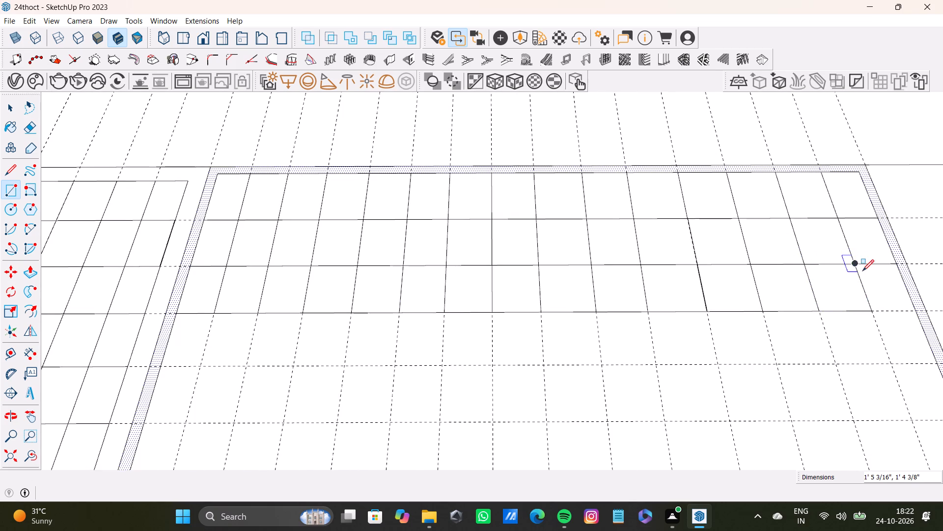
click(856, 266)
click(915, 309)
Draw a rectangle over the first guide cell of the fourth row, about 1' 5 9/16" deep, from the panel's left inner edge.
scroll(401, 280, down, 5)
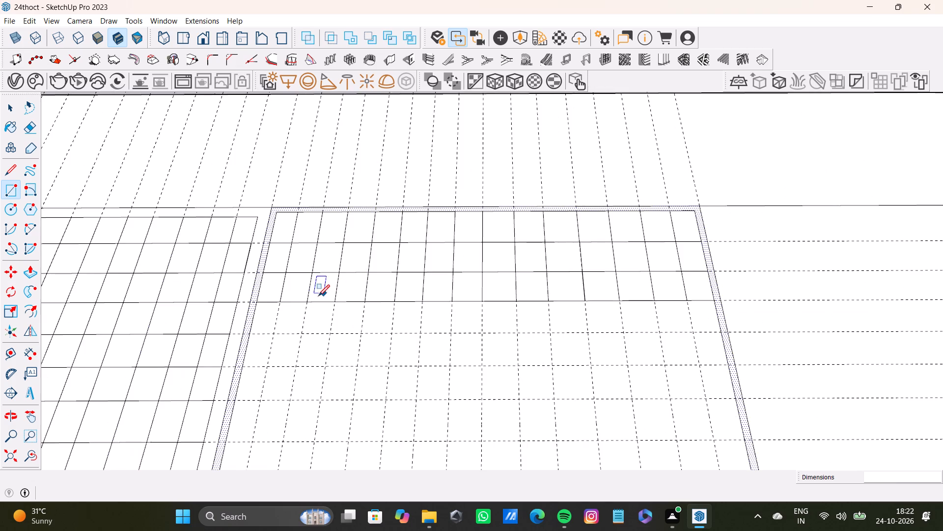
scroll(274, 315, up, 4)
click(247, 295)
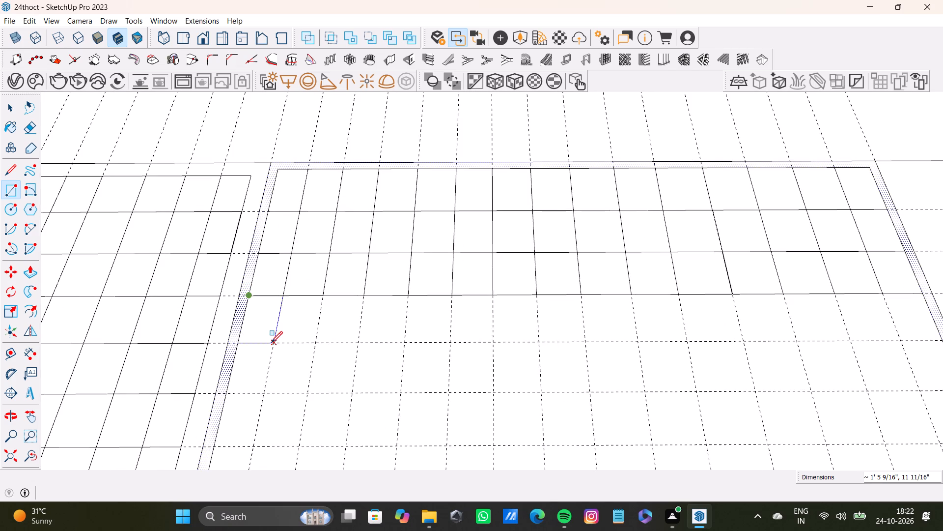
click(271, 344)
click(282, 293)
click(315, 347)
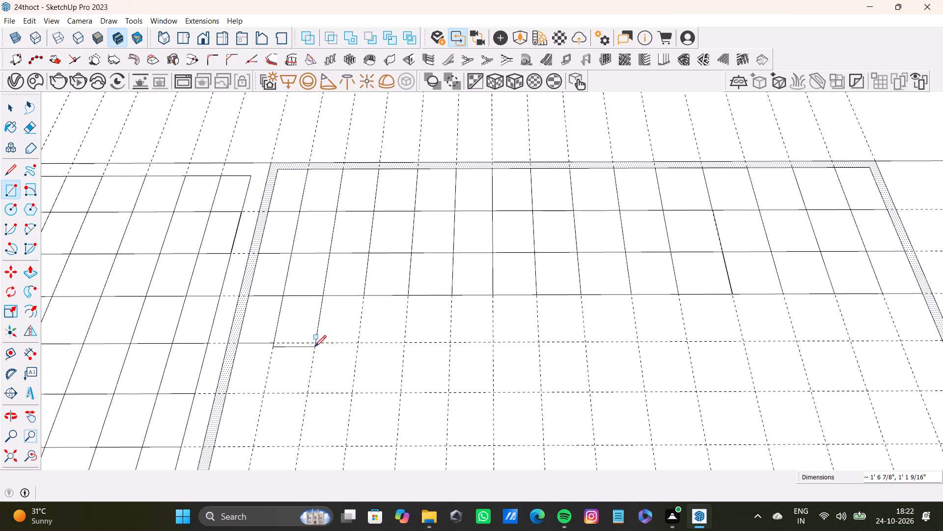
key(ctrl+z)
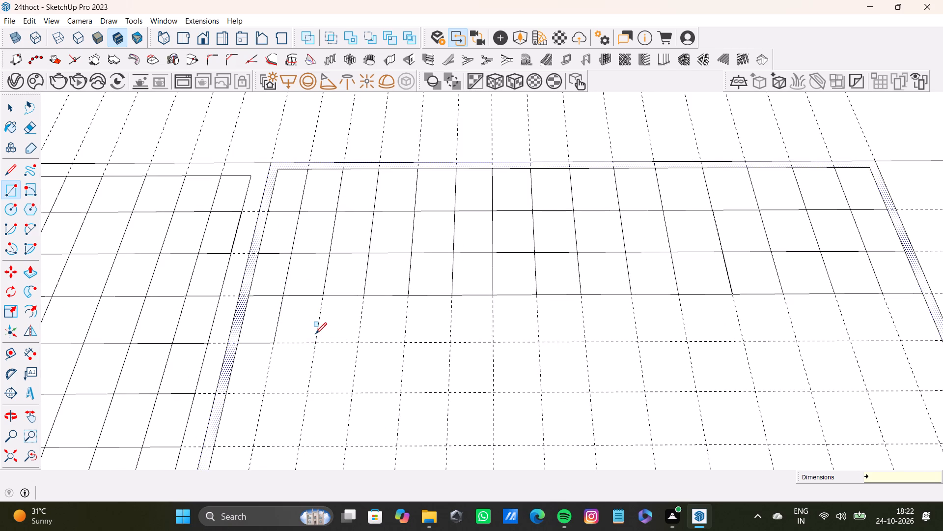
Draw rectangles over the second to sixth guide cells of the fourth row, each about 1' 5 9/16" deep.
click(281, 297)
click(316, 341)
click(325, 299)
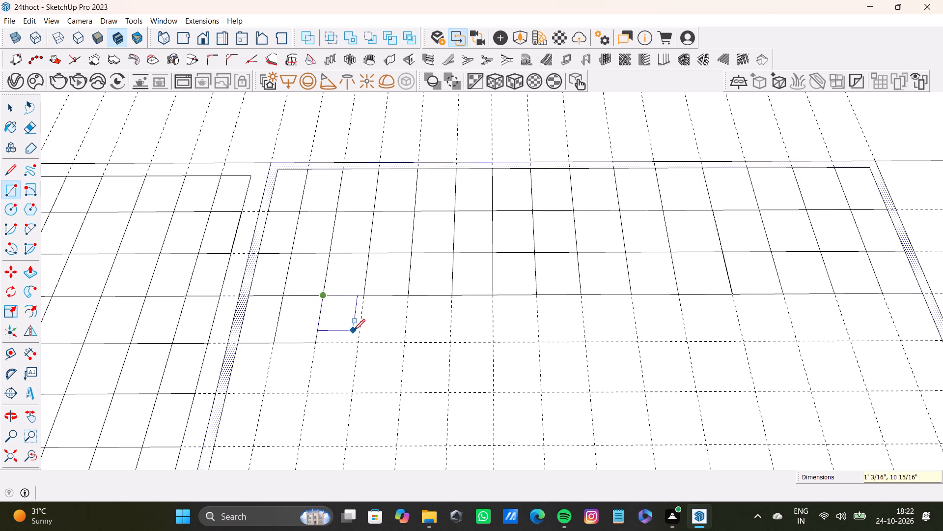
drag(358, 345, 358, 340)
click(363, 295)
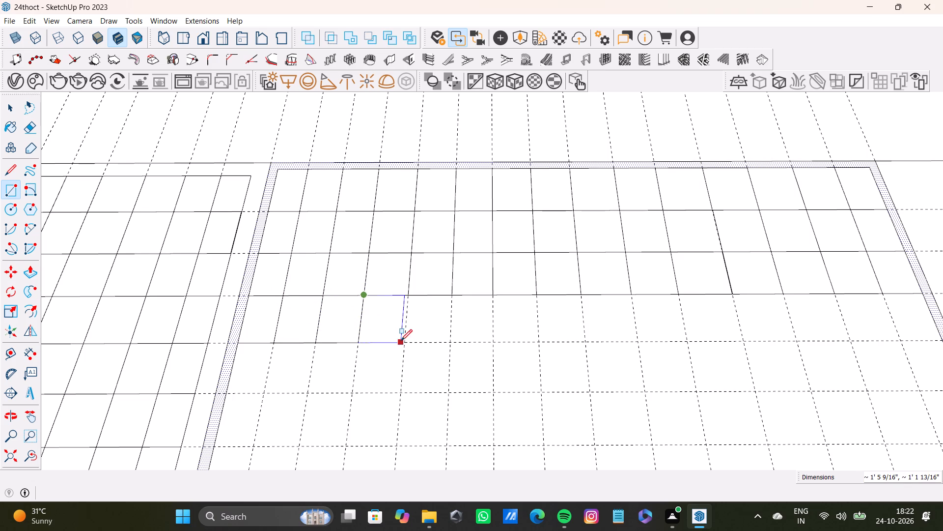
click(405, 343)
click(409, 299)
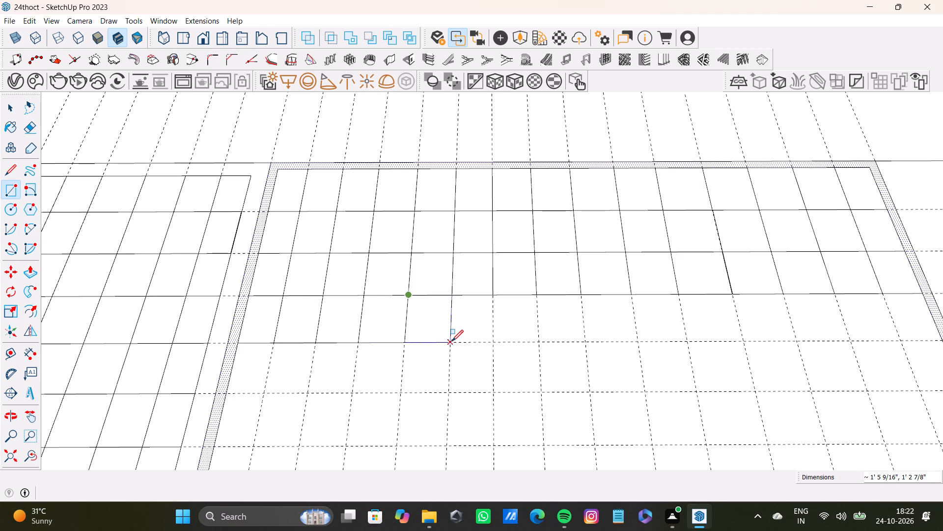
click(452, 341)
click(451, 296)
click(494, 342)
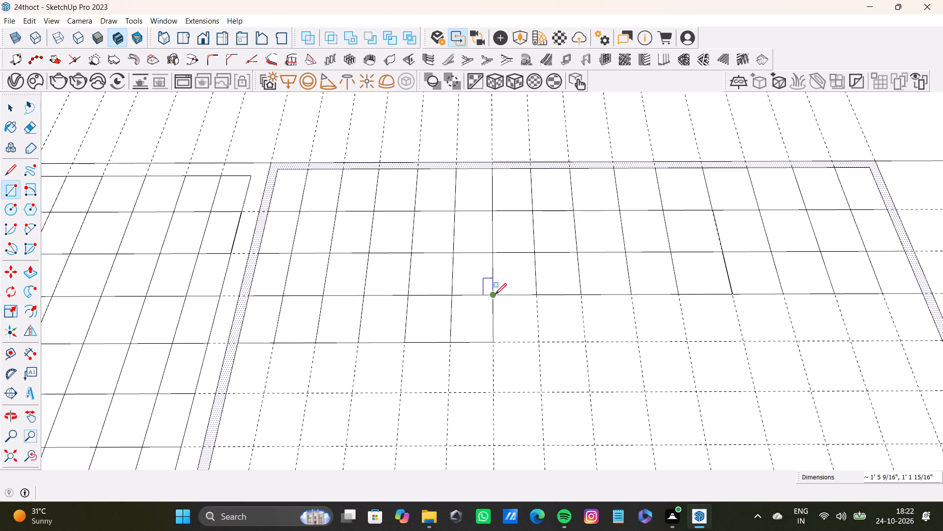
Draw rectangles over the seventh to eleventh guide cells of the fourth row, each about 1' 5 9/16" deep.
click(495, 295)
click(538, 342)
click(533, 295)
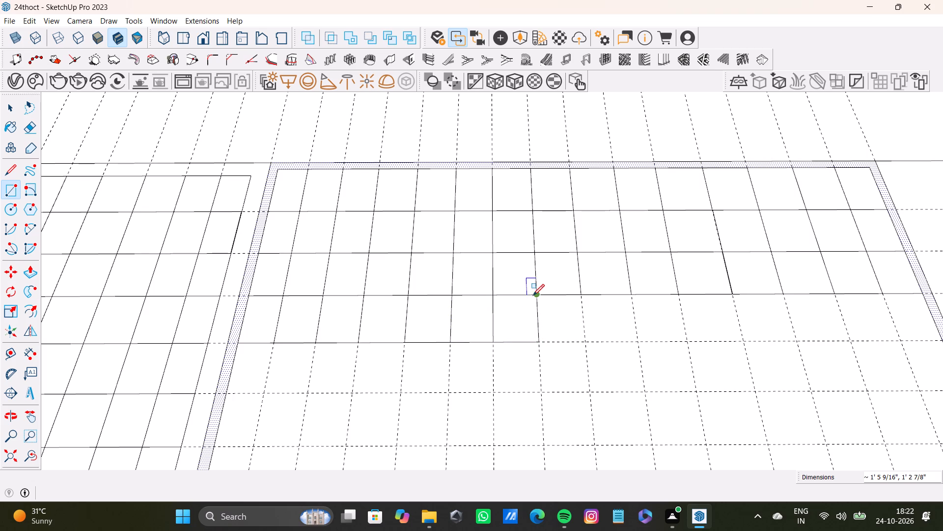
click(584, 345)
click(580, 294)
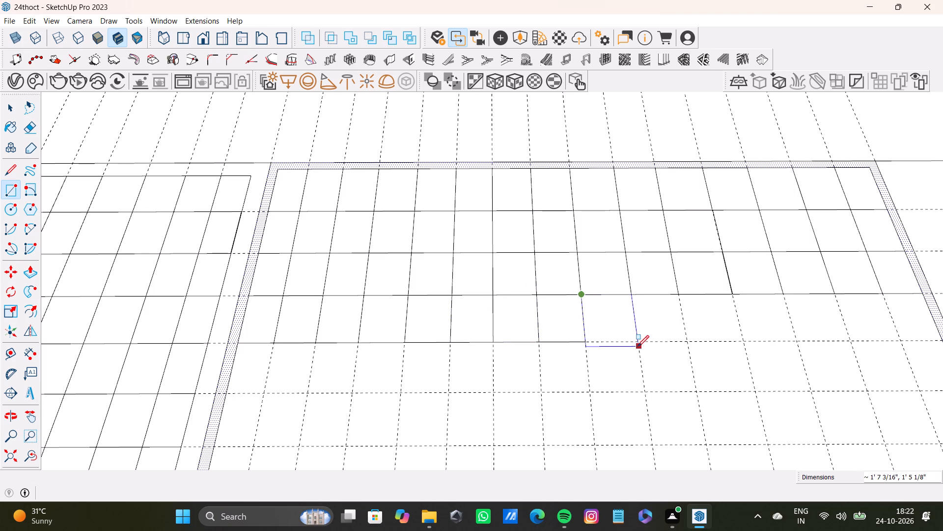
click(636, 344)
click(628, 297)
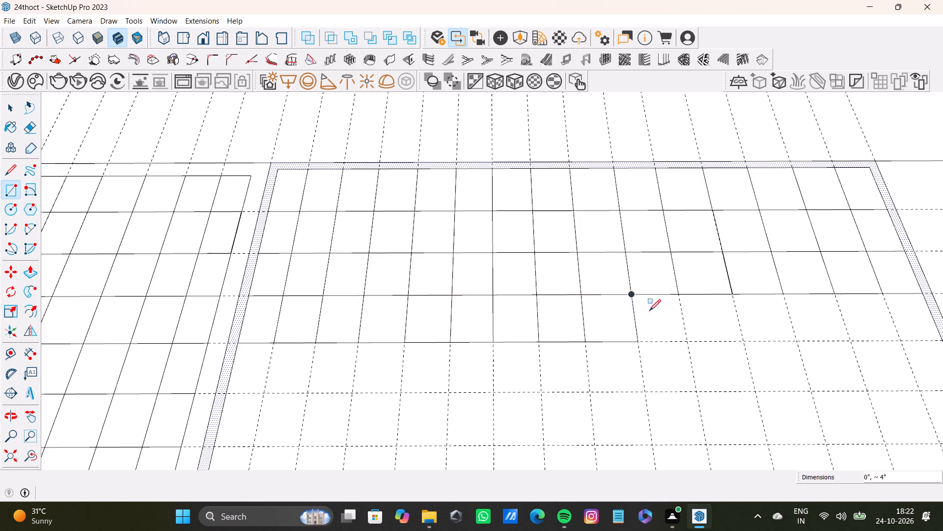
click(688, 341)
click(678, 297)
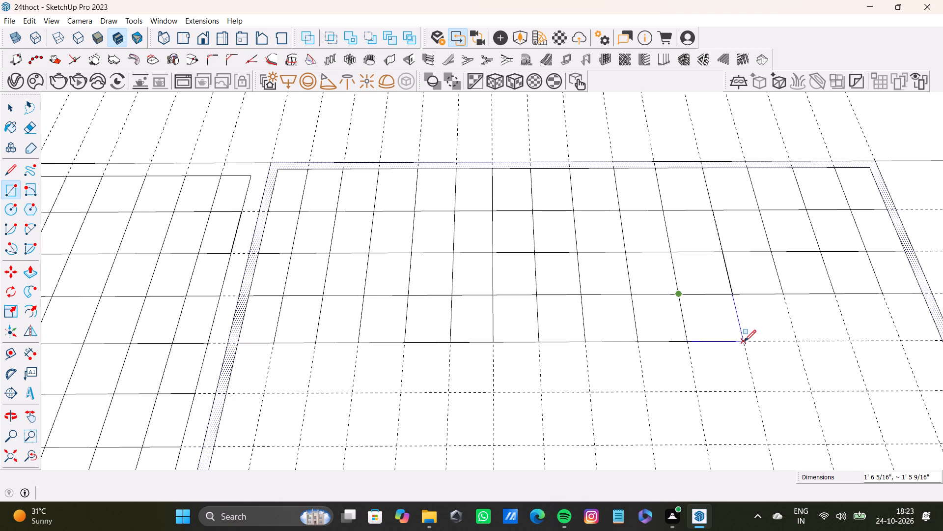
click(745, 342)
Complete the fourth row with four more cell rectangles about 1' 5 9/16" deep, ending at the panel's right inner edge.
click(733, 292)
click(797, 339)
drag(785, 297, 793, 307)
click(848, 341)
click(837, 294)
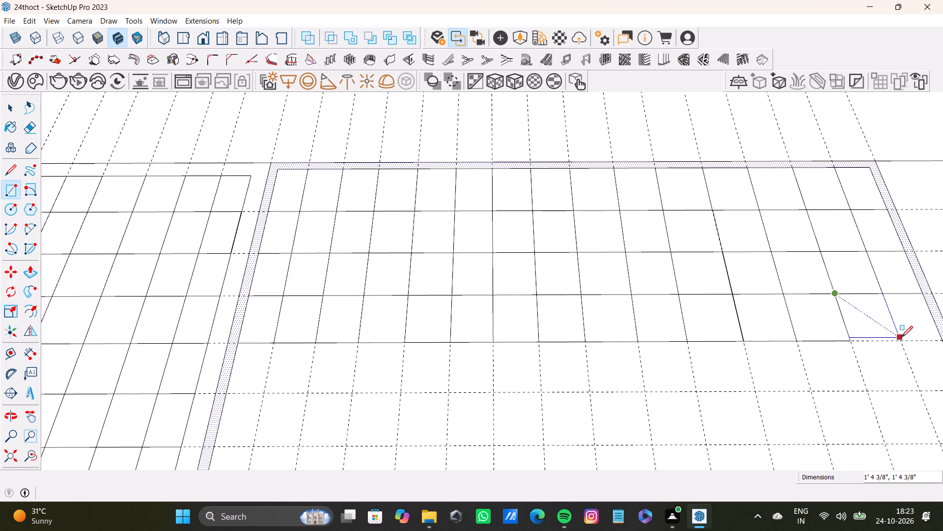
click(901, 340)
scroll(445, 331, down, 4)
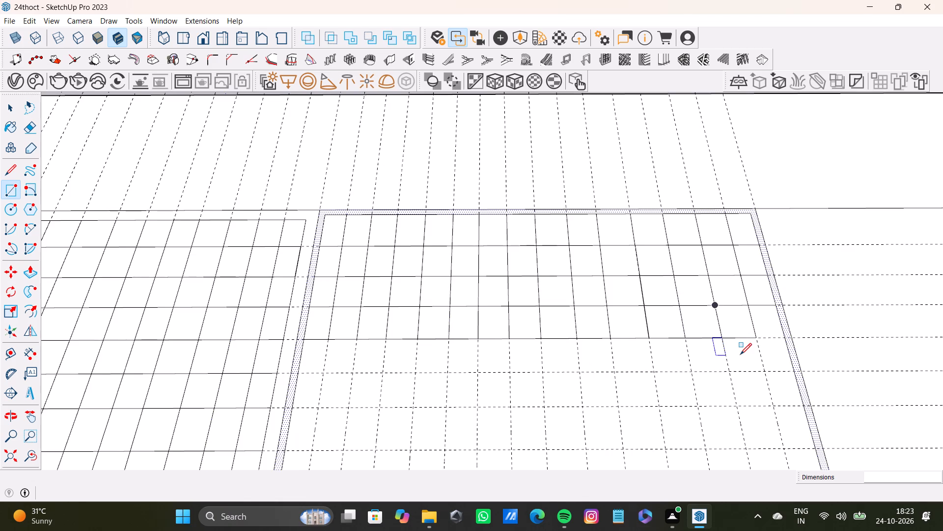
scroll(748, 321, up, 3)
click(750, 302)
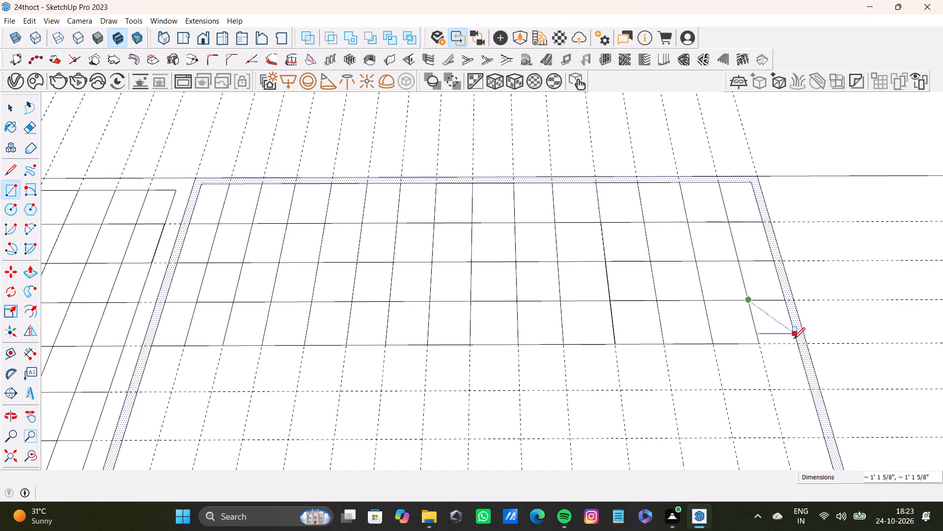
click(795, 344)
Draw rectangles over the first five guide cells of the fifth row, each about 1' 5 1/16" deep.
click(153, 346)
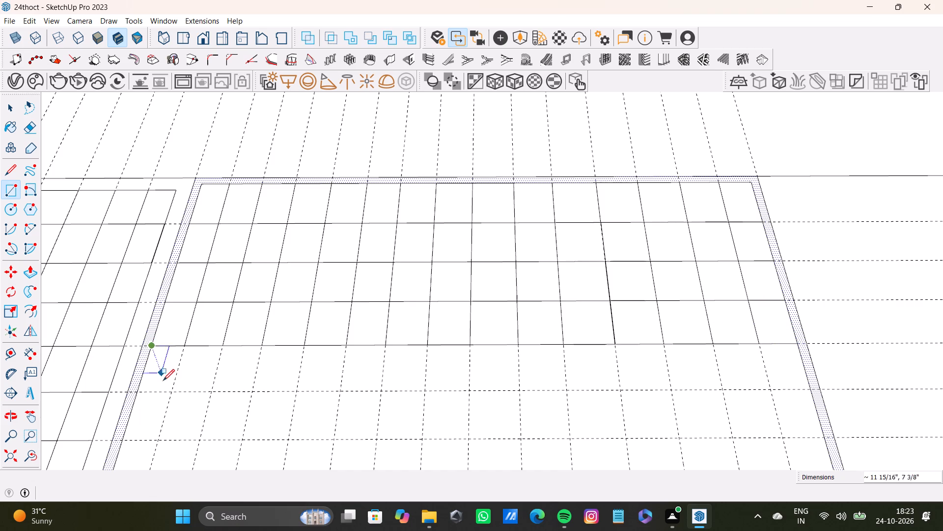
click(170, 395)
click(179, 351)
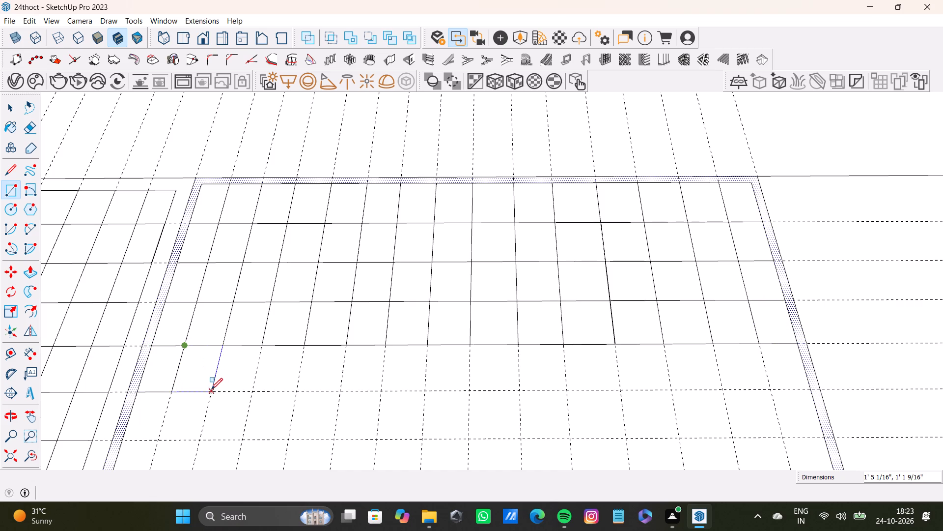
click(210, 391)
click(218, 350)
click(250, 392)
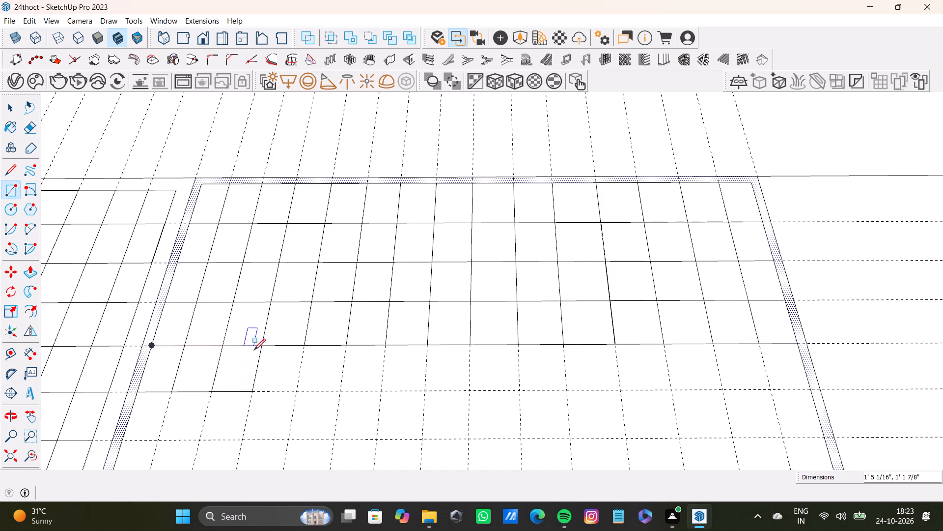
click(261, 351)
click(297, 390)
click(302, 349)
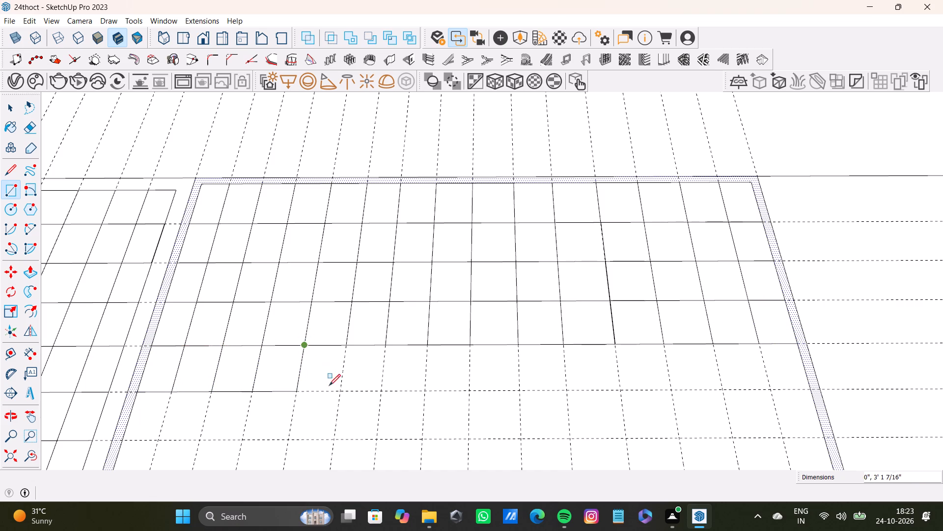
click(339, 394)
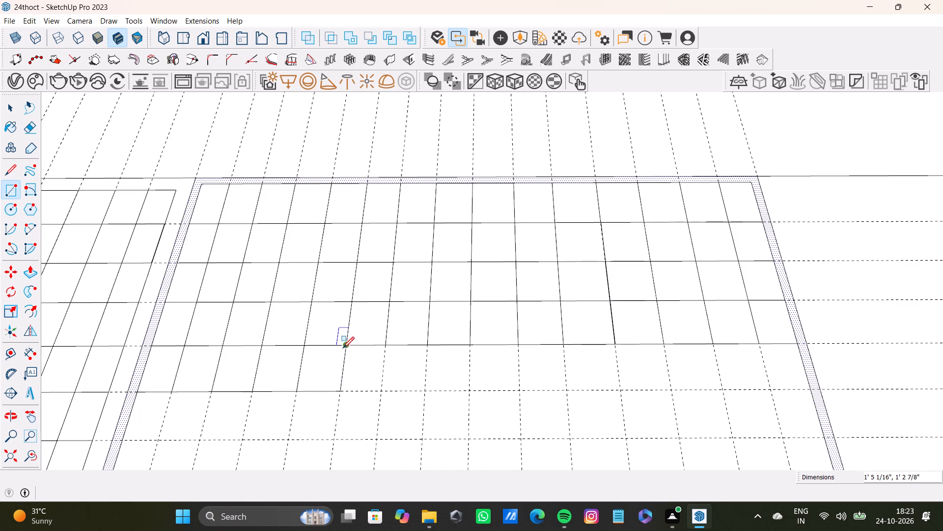
Draw rectangles over the sixth to tenth guide cells of the fifth row, each about 1' 5 1/16" deep.
click(343, 348)
click(380, 390)
click(384, 347)
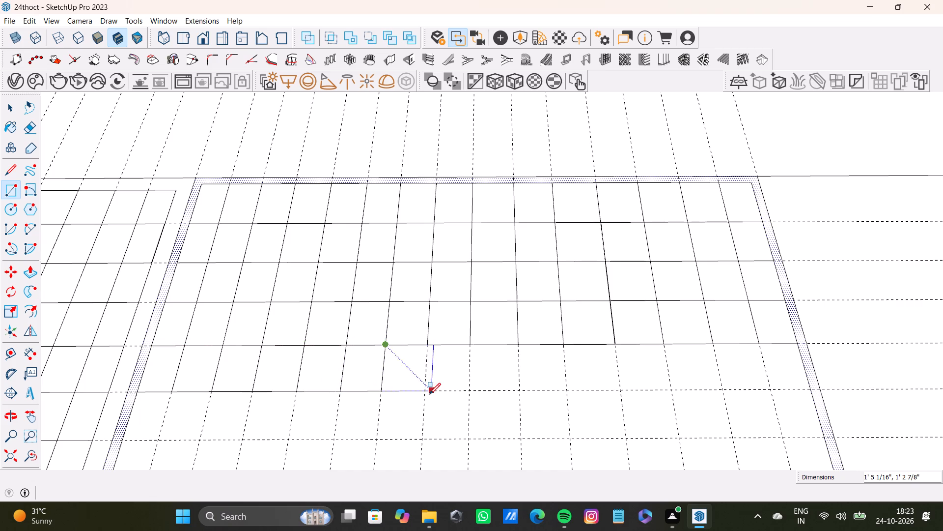
click(423, 394)
click(424, 349)
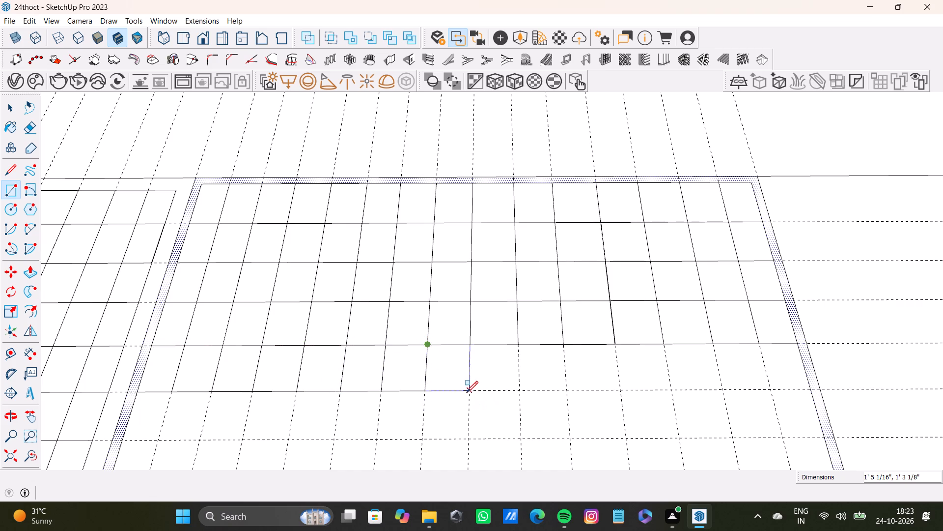
click(467, 392)
click(472, 348)
click(521, 390)
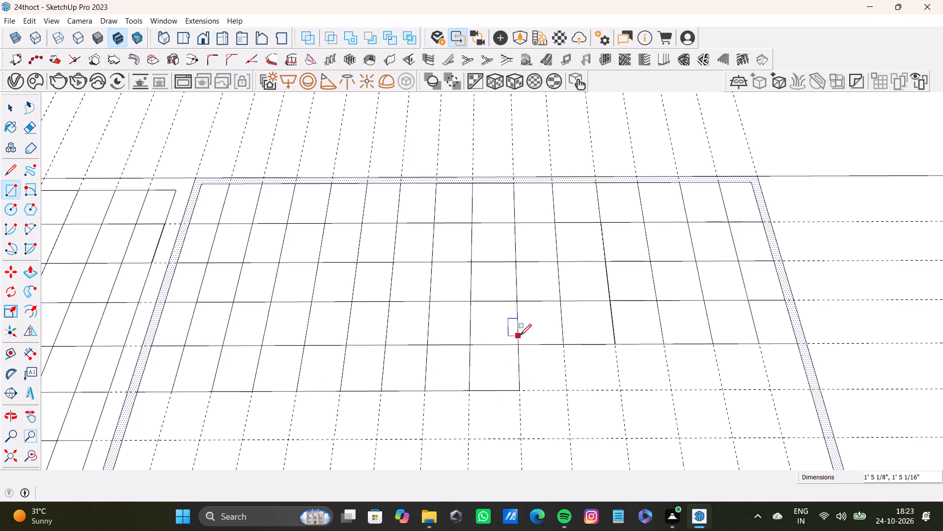
click(520, 349)
click(569, 393)
Complete the fifth row with five more cell rectangles about 1' 5 1/16" deep, ending at the panel's right inner edge.
drag(564, 346, 568, 352)
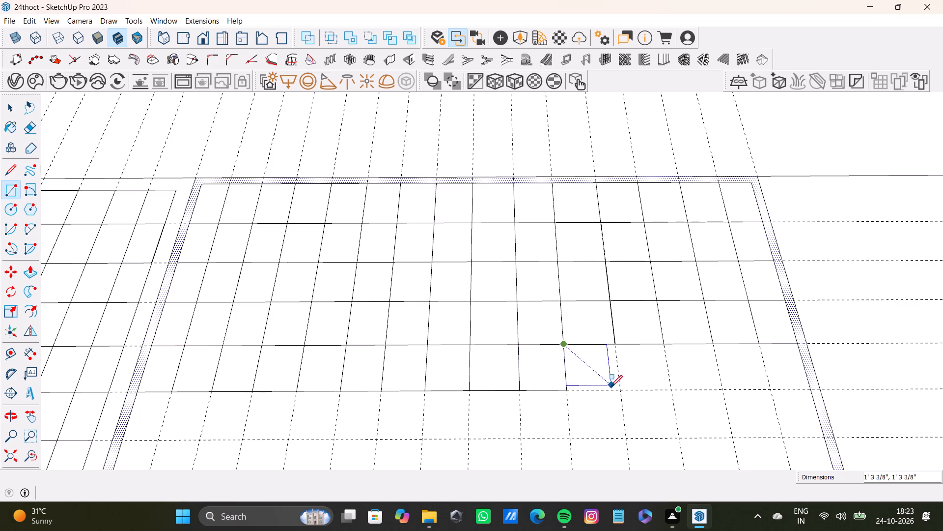
click(619, 392)
click(617, 345)
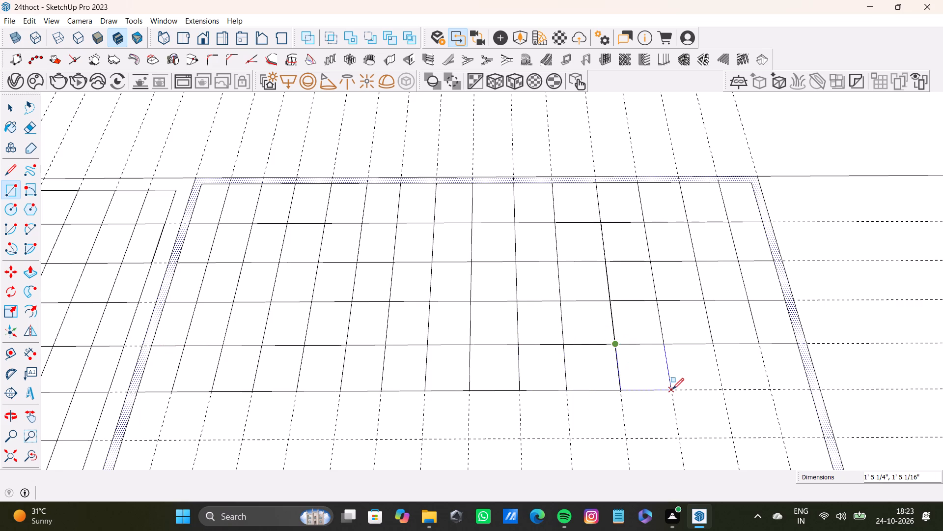
click(672, 389)
click(665, 347)
click(725, 391)
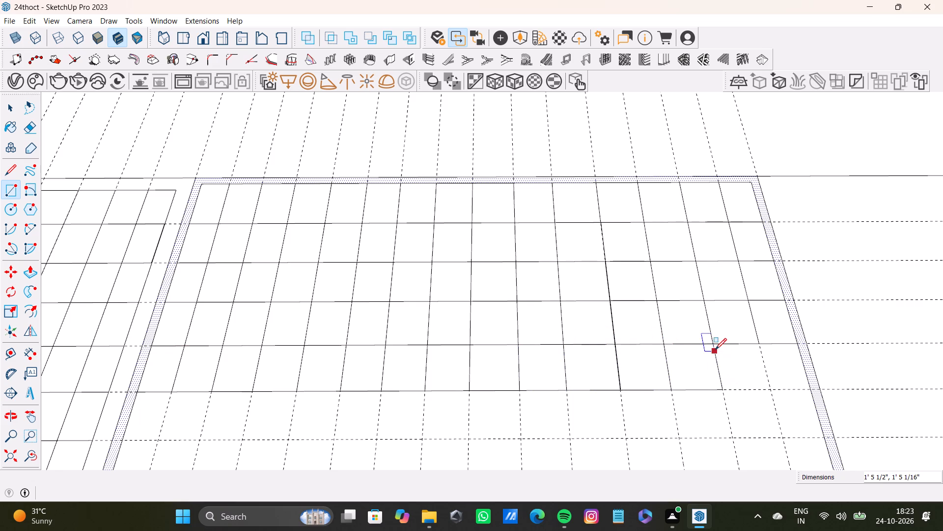
drag(716, 347, 725, 357)
click(768, 388)
click(760, 346)
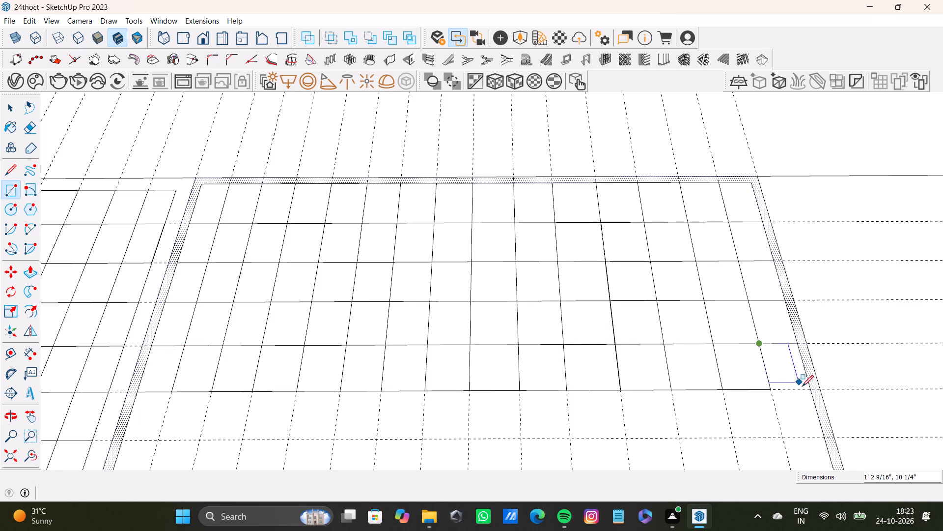
click(809, 391)
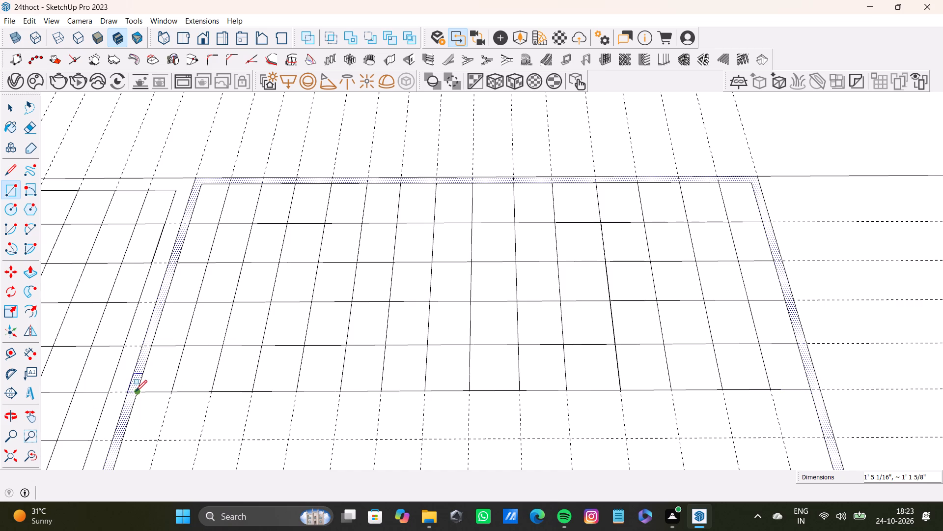
Draw rectangles over the first six guide cells of the sixth row, each about 1' 4 1/2" deep.
click(136, 391)
click(159, 443)
click(165, 393)
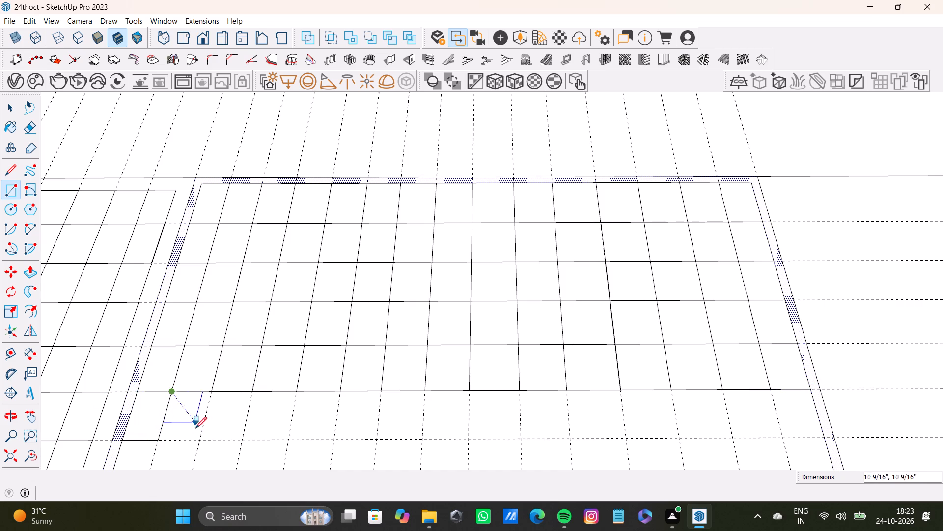
click(202, 442)
click(212, 395)
click(244, 440)
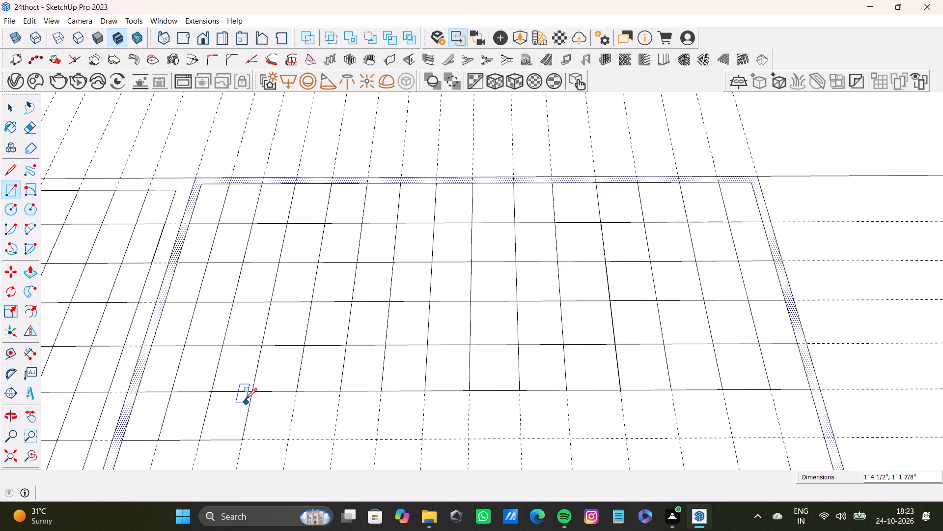
click(256, 393)
click(288, 438)
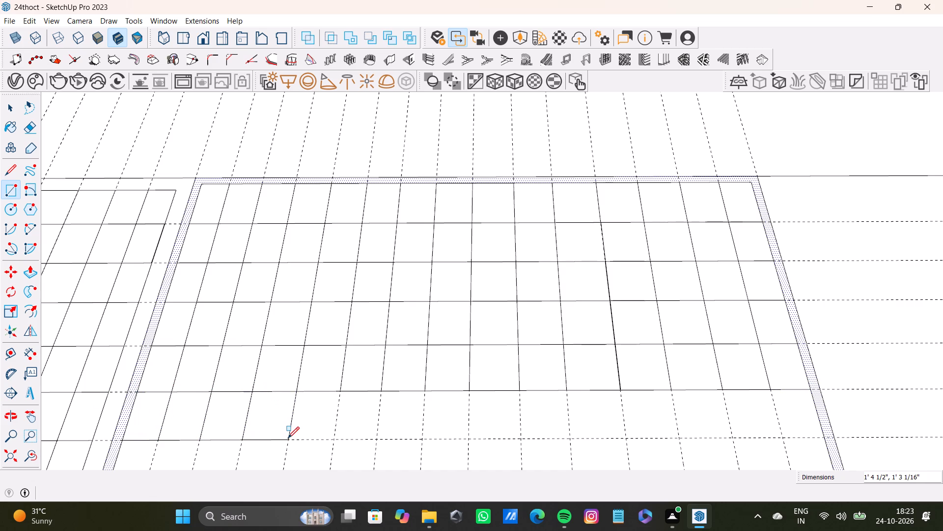
click(297, 393)
click(335, 439)
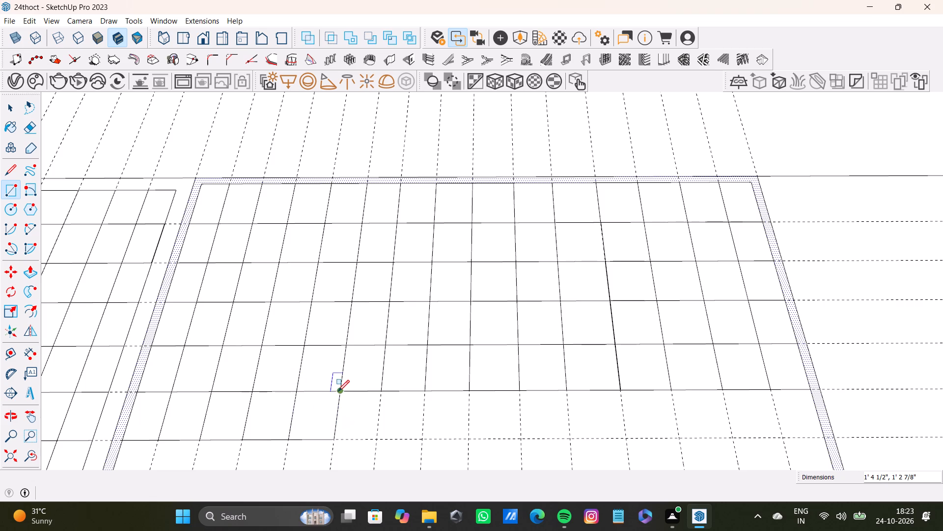
click(340, 394)
click(374, 442)
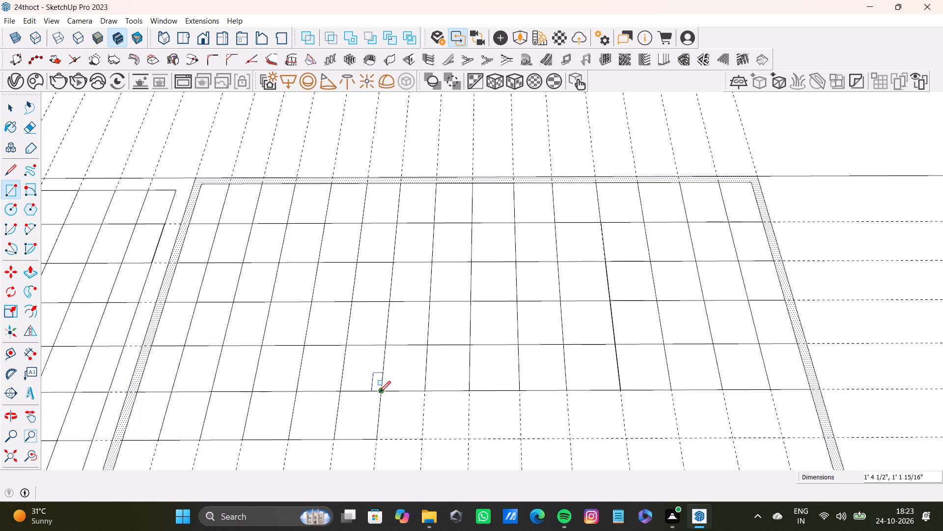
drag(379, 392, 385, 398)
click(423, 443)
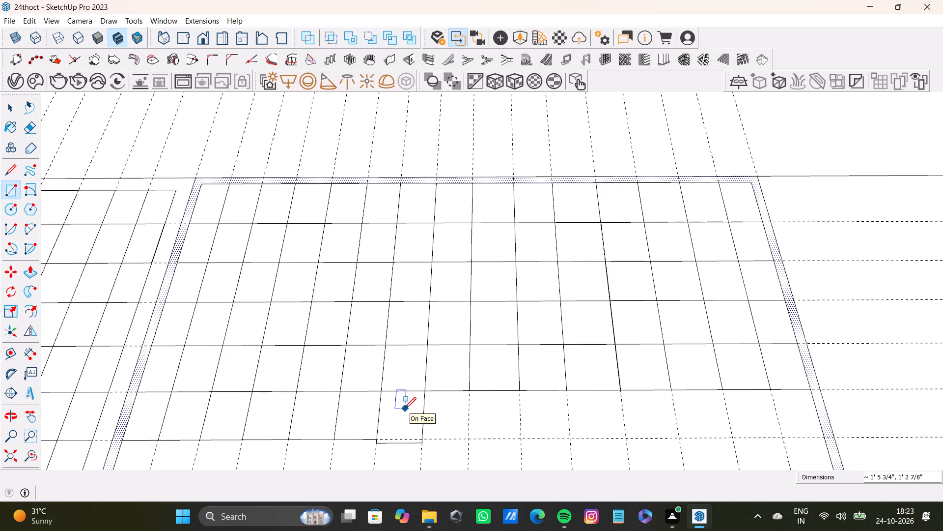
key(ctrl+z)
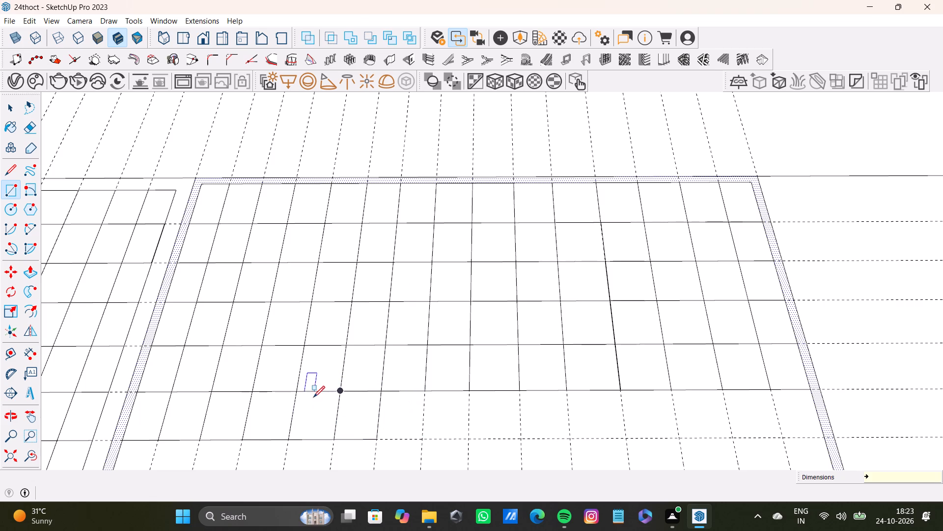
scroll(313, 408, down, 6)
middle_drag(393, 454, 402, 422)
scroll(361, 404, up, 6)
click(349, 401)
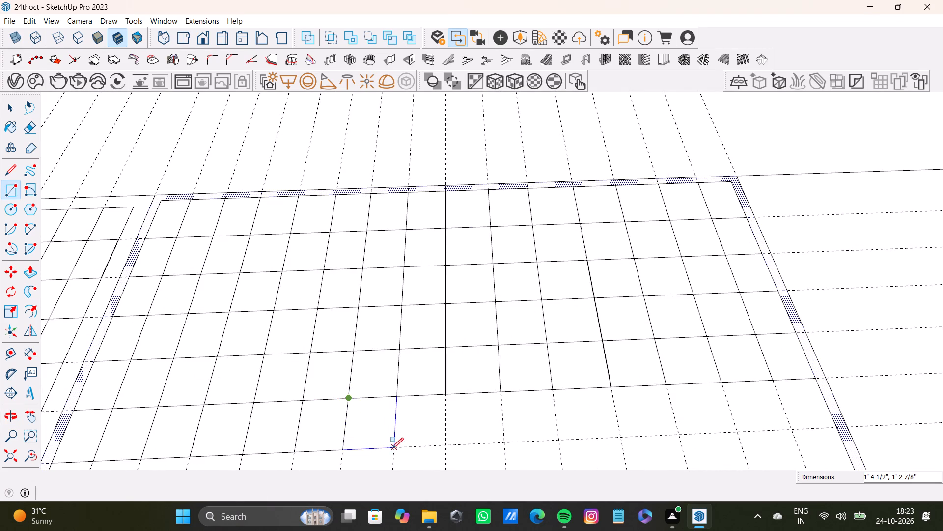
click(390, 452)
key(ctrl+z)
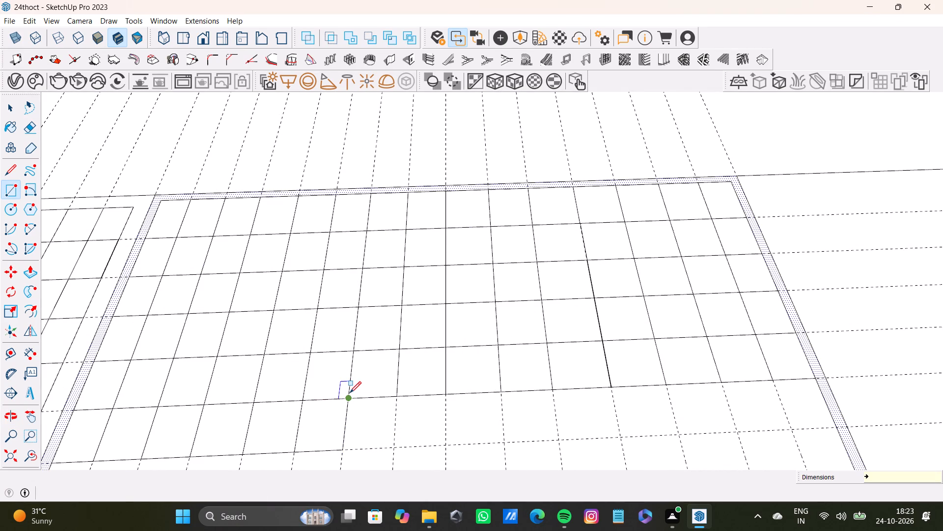
Draw rectangles over the seventh to eleventh guide cells of the sixth row, each about 1' 4 1/2" deep.
click(349, 397)
click(394, 451)
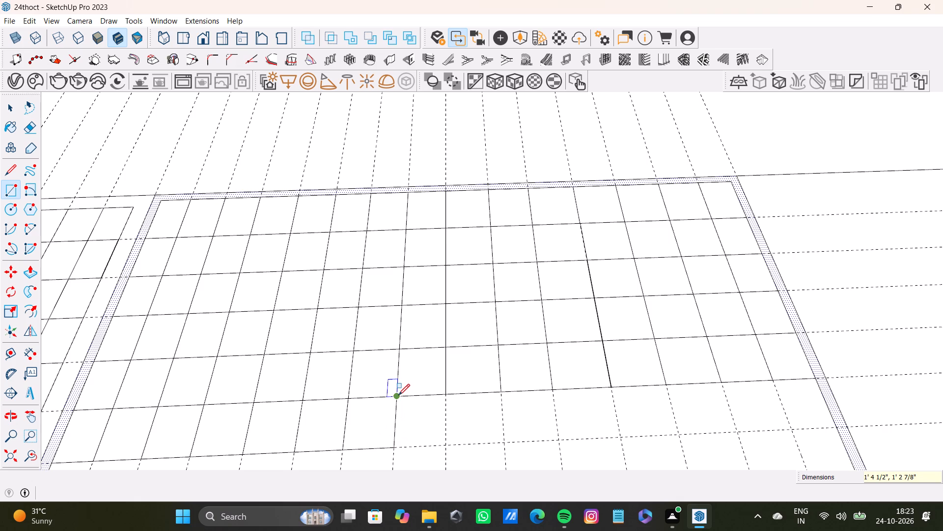
click(398, 395)
click(447, 445)
click(446, 395)
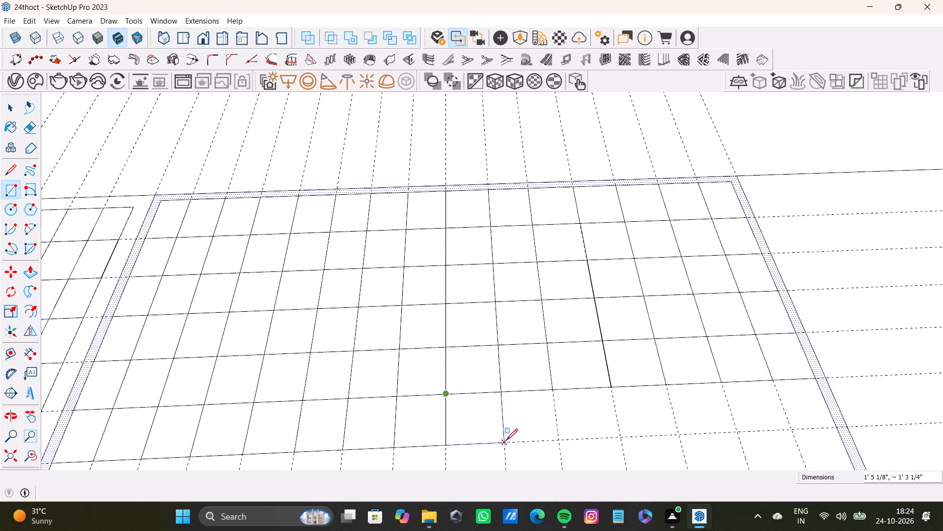
click(506, 442)
click(502, 394)
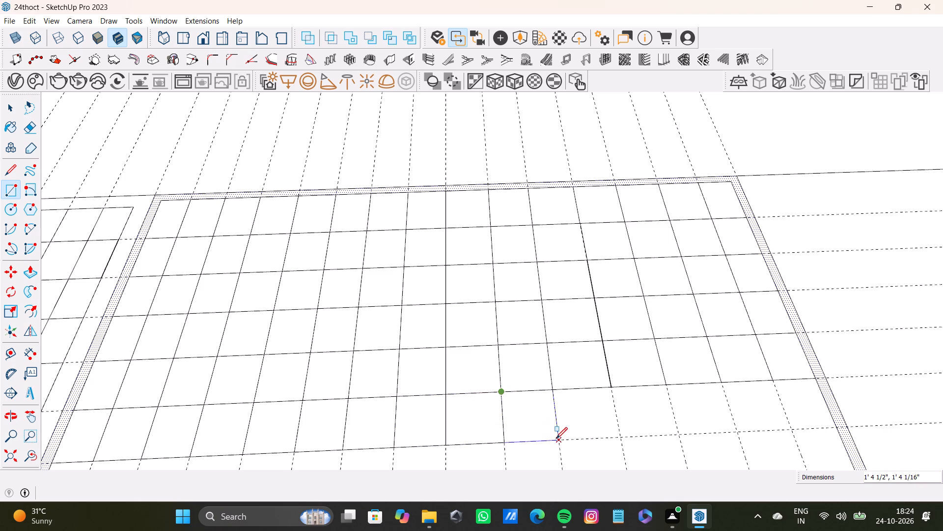
click(556, 439)
click(555, 393)
click(619, 440)
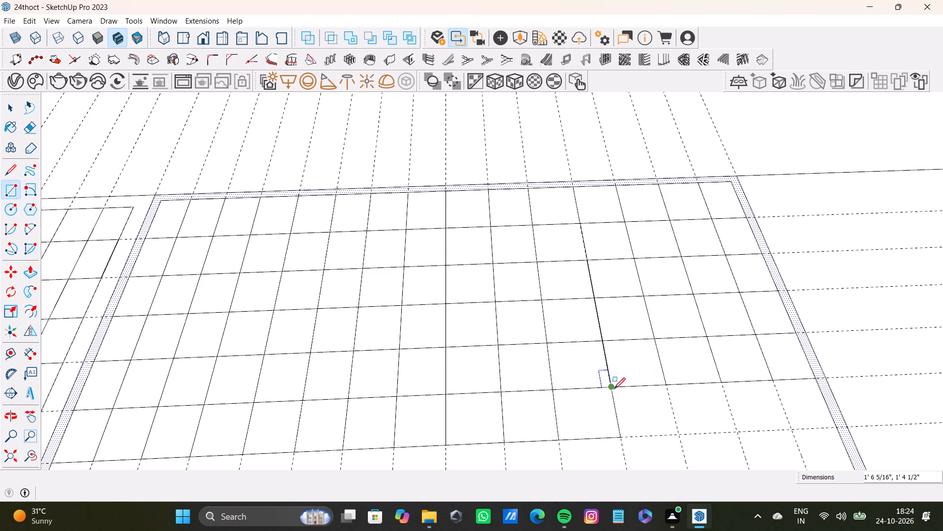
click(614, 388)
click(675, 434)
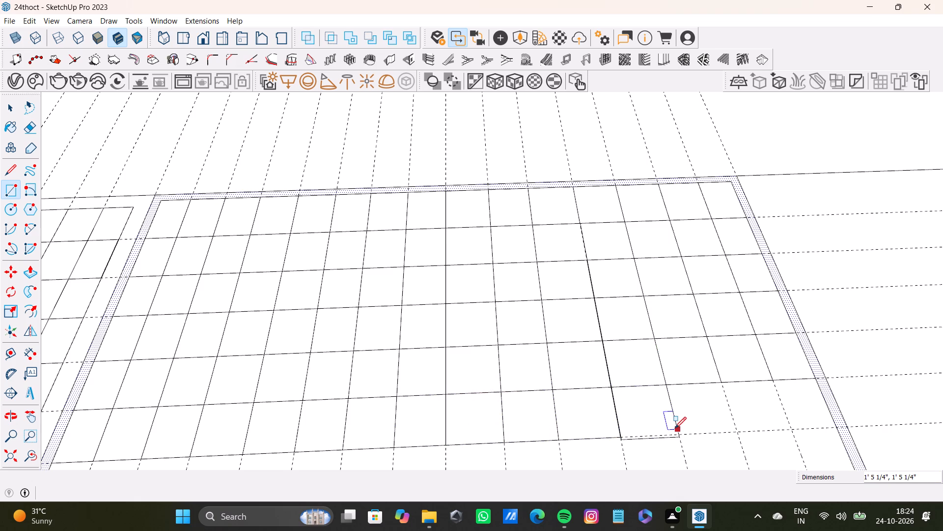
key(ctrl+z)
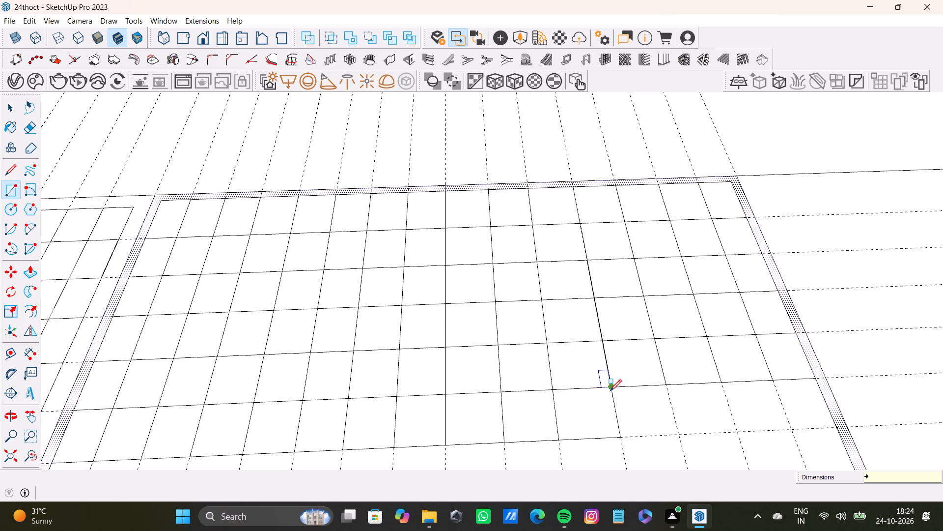
Complete the sixth row with four more cell rectangles about 1' 4 1/2" deep, ending at the panel's right inner edge.
click(610, 391)
click(680, 435)
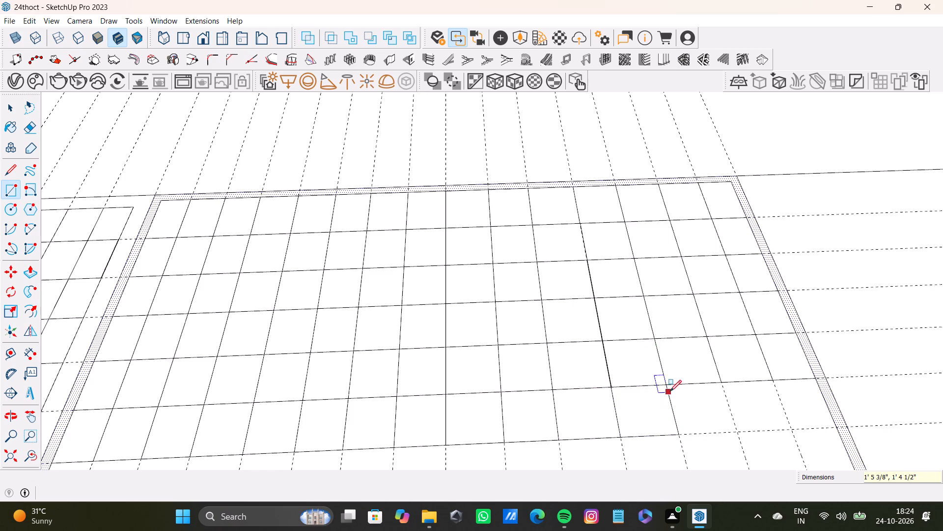
click(667, 386)
click(738, 434)
click(723, 384)
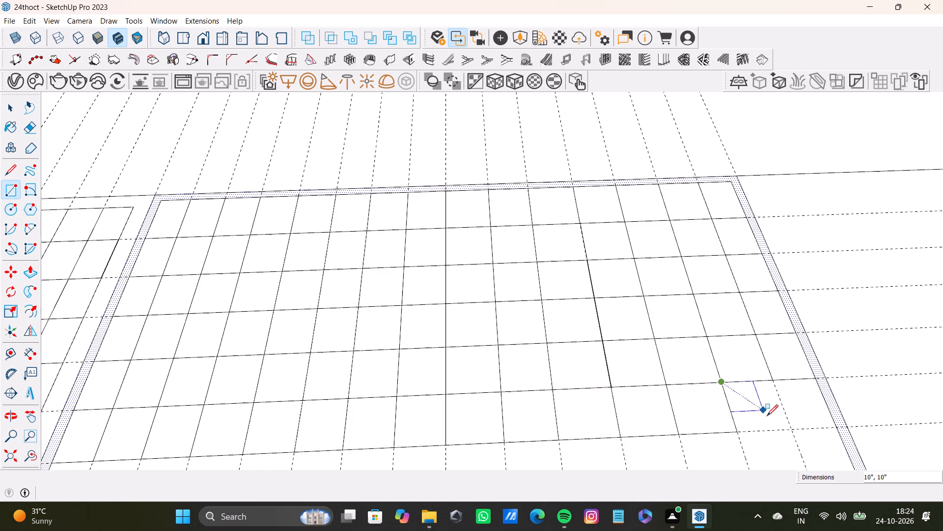
click(793, 428)
drag(772, 379, 779, 381)
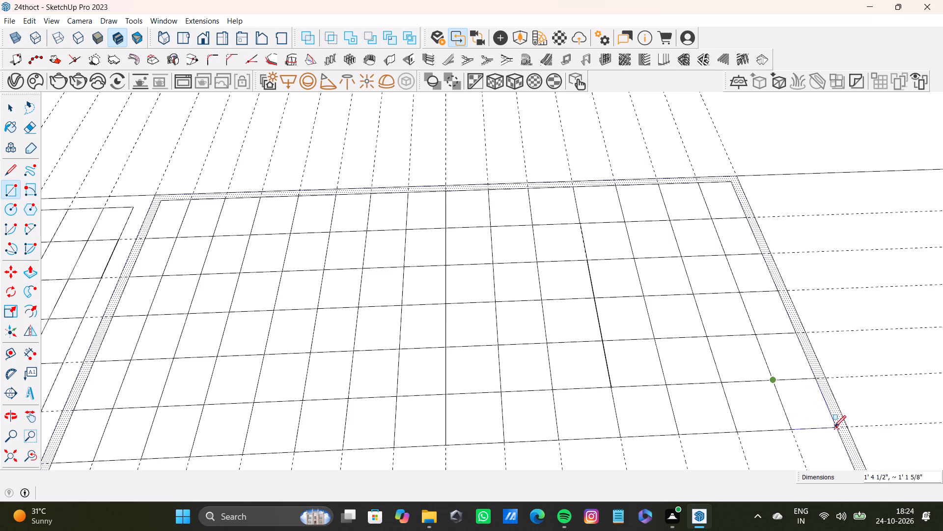
click(834, 427)
Draw rectangles over the first five guide cells of the seventh row, each about 1' 7 1/16" deep.
scroll(271, 314, down, 8)
scroll(180, 394, up, 6)
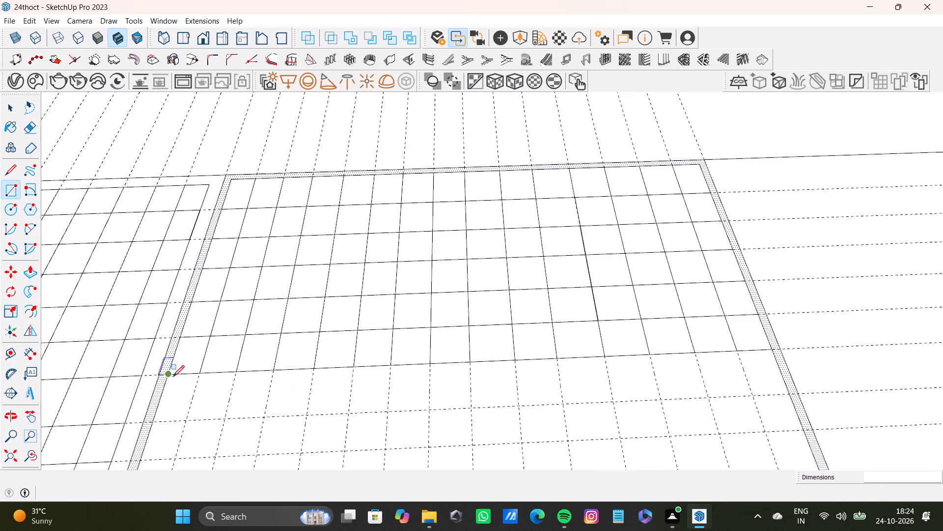
click(170, 376)
click(185, 420)
click(196, 377)
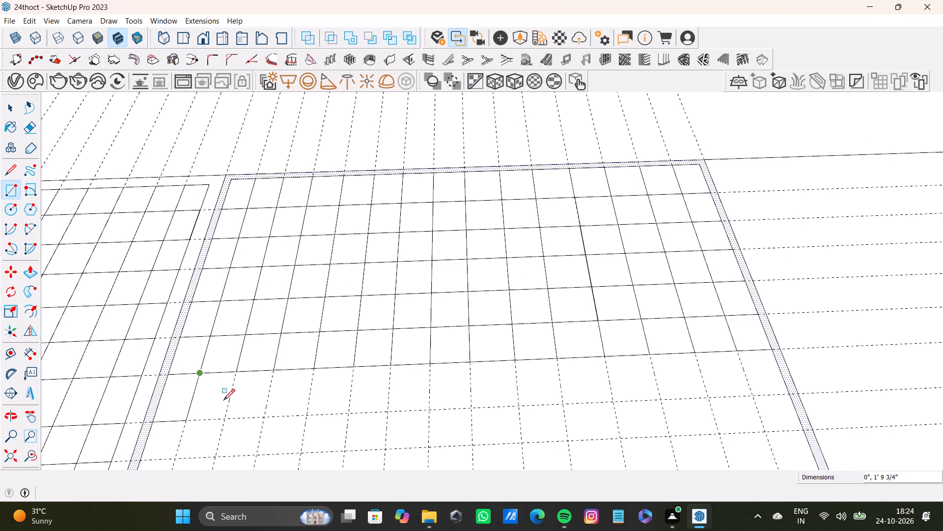
click(226, 419)
click(238, 376)
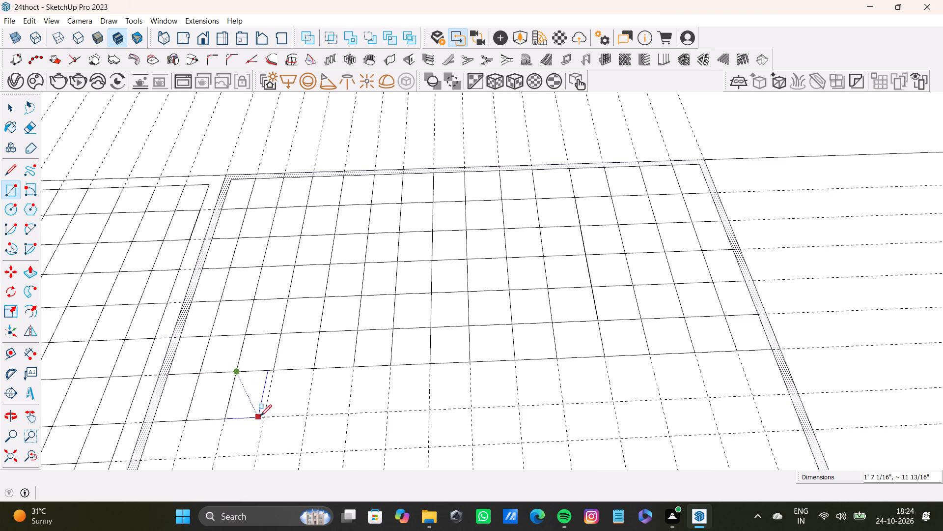
click(263, 418)
click(272, 373)
click(306, 413)
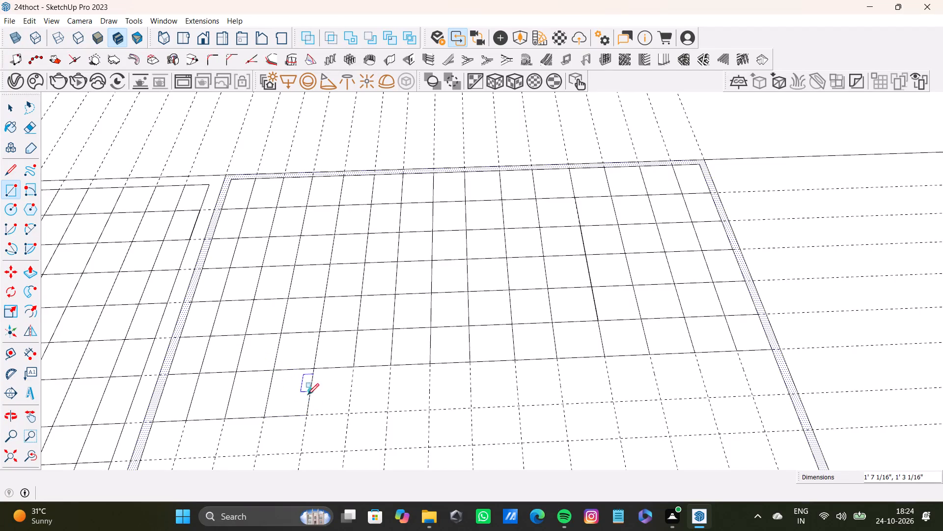
click(314, 371)
click(349, 416)
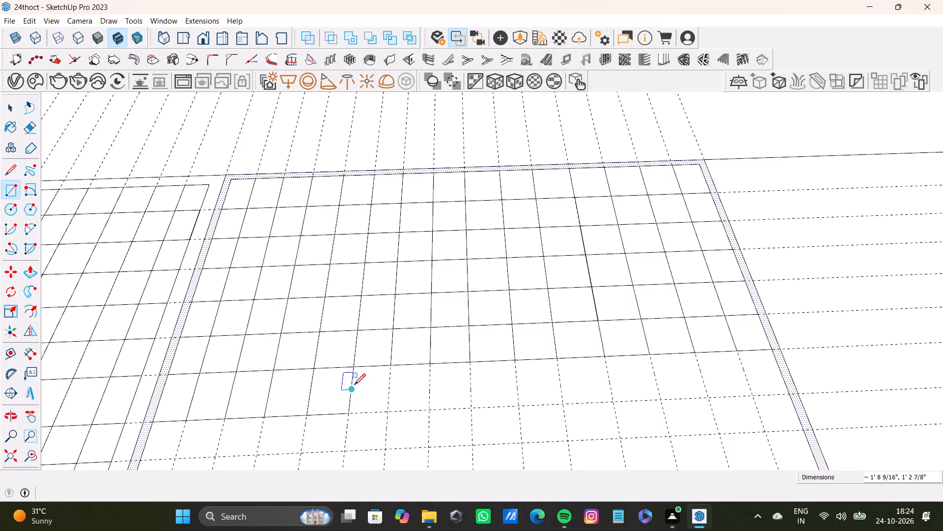
Draw rectangles over the sixth to eighth guide cells of the seventh row, each about 1' 7 1/16" deep.
drag(356, 370, 361, 376)
click(389, 412)
click(389, 363)
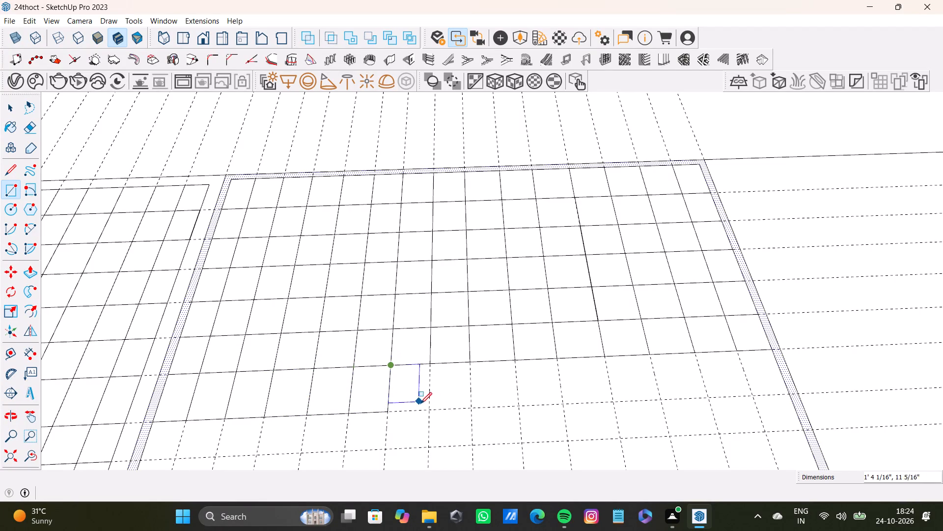
click(426, 411)
click(429, 366)
click(472, 409)
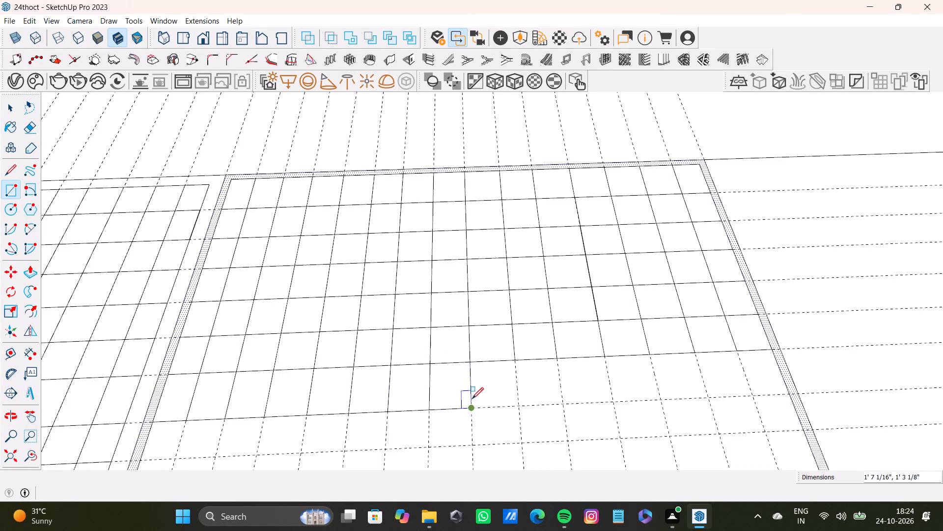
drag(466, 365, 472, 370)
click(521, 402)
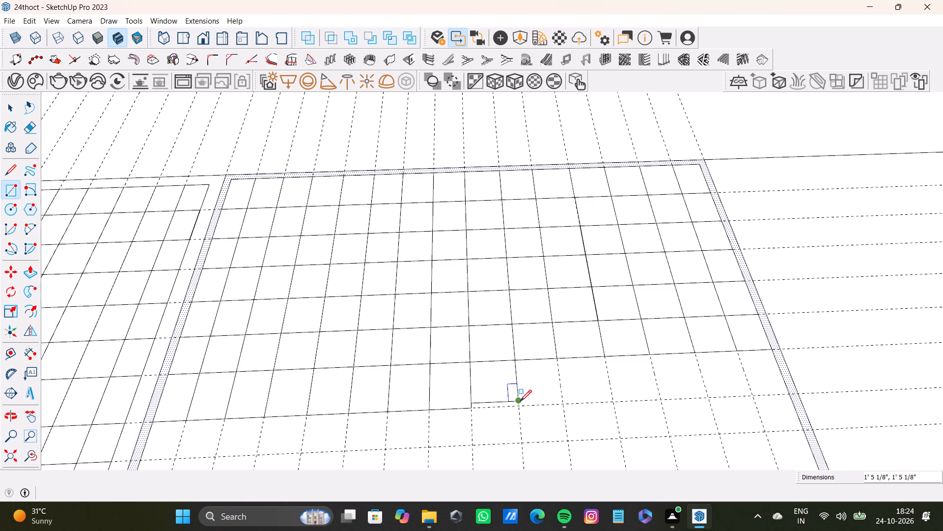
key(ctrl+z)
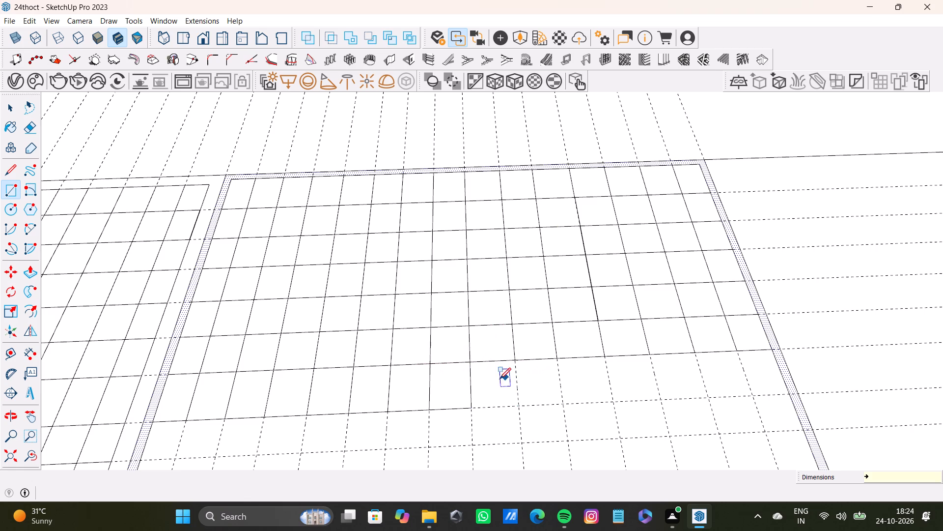
Draw rectangles over the ninth to twelfth guide cells of the seventh row, each about 1' 7 1/16" deep.
key(space)
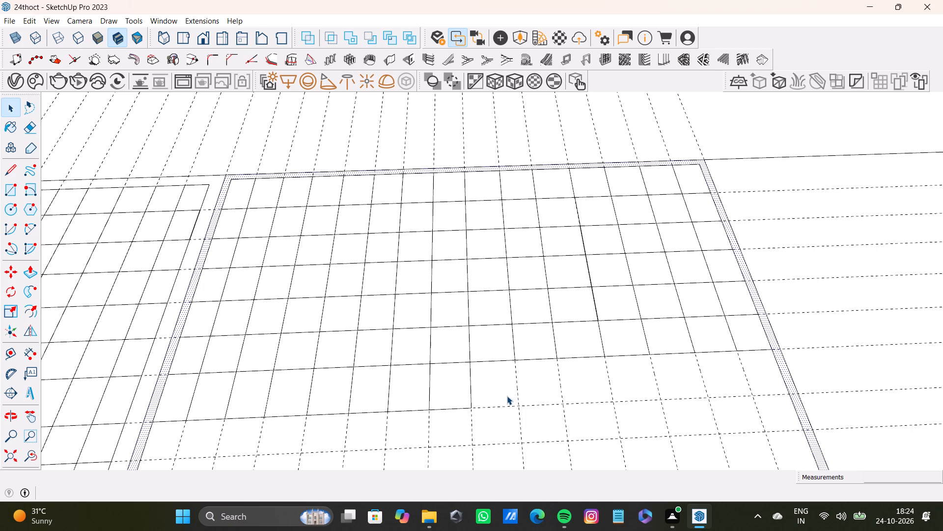
key(r)
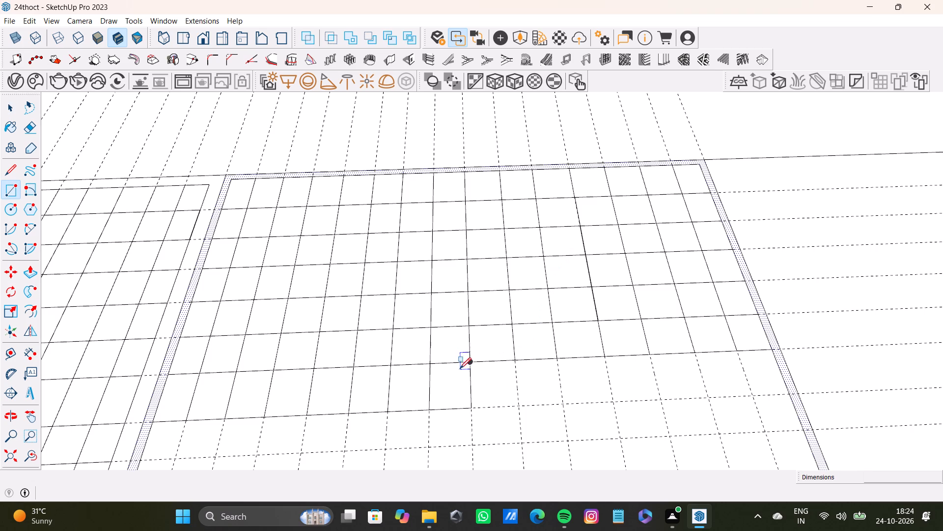
click(471, 362)
click(518, 407)
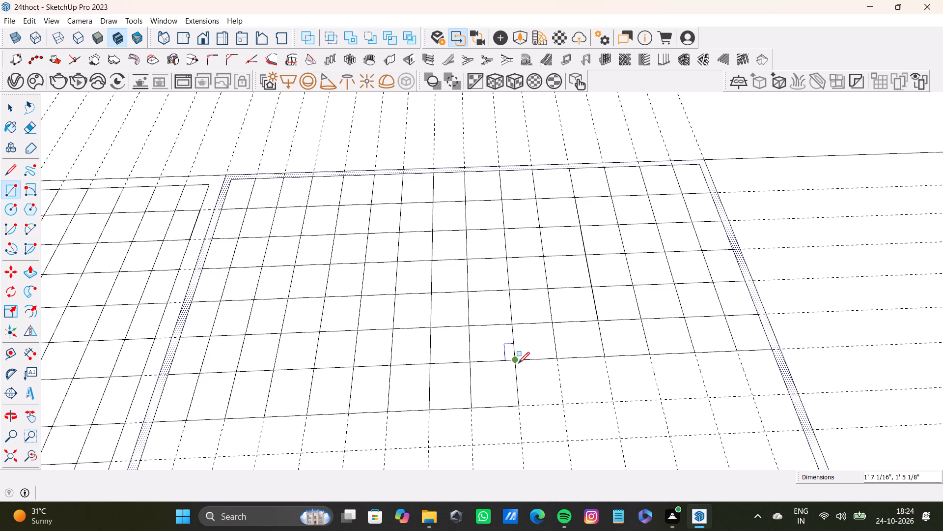
click(518, 363)
click(563, 403)
click(556, 361)
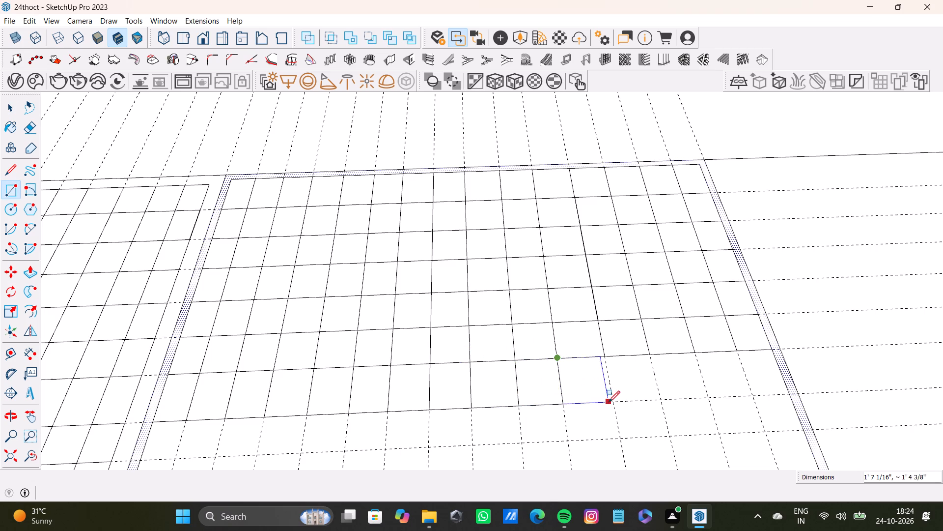
click(613, 404)
click(605, 359)
click(658, 399)
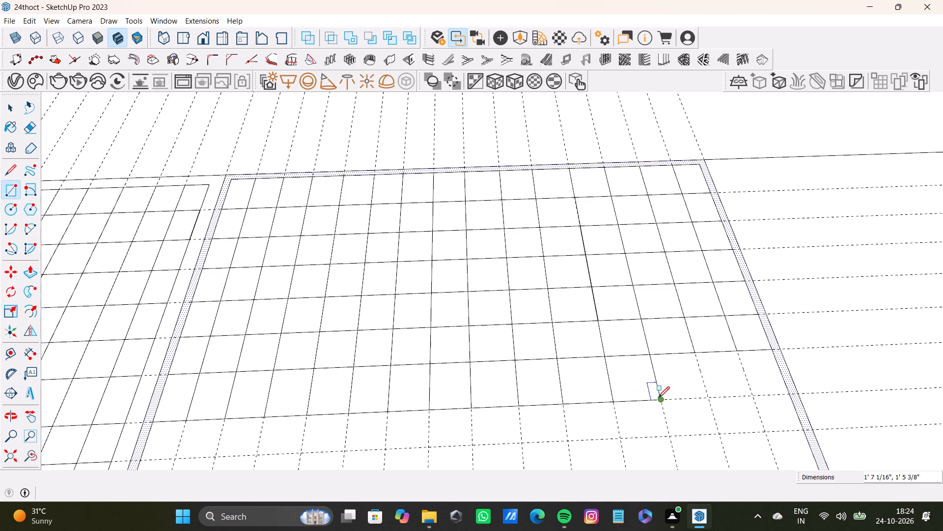
Complete the seventh row with three more cell rectangles about 1' 7 1/16" deep, ending at the panel's right inner edge.
scroll(641, 384, down, 4)
drag(649, 363, 664, 374)
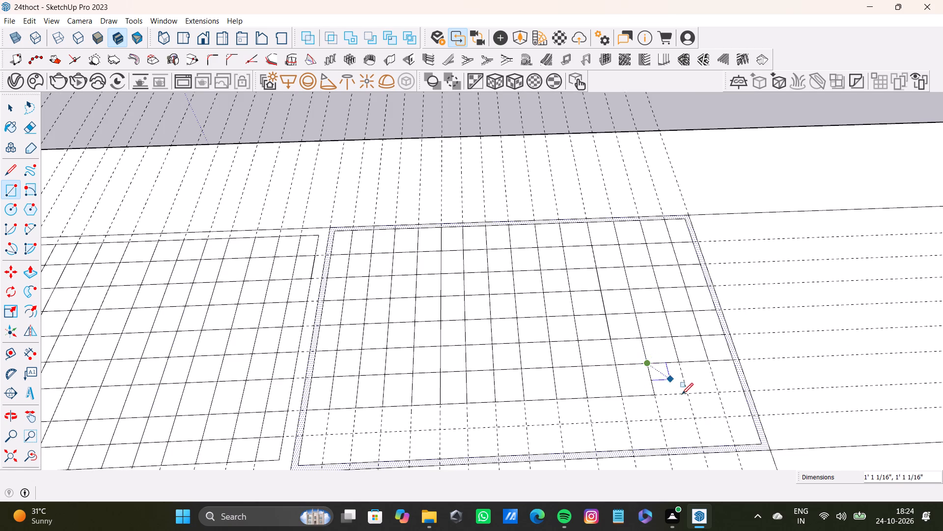
click(689, 392)
click(682, 366)
click(722, 392)
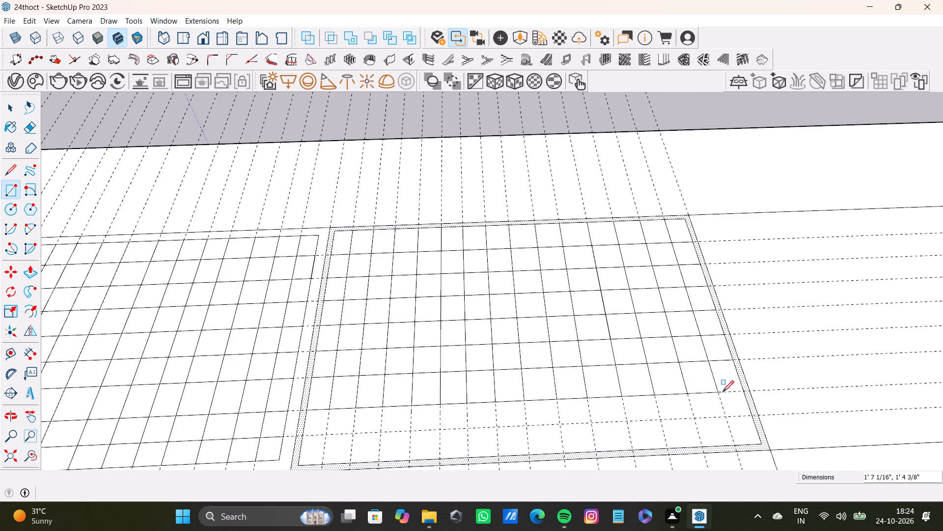
drag(711, 363, 720, 369)
click(743, 393)
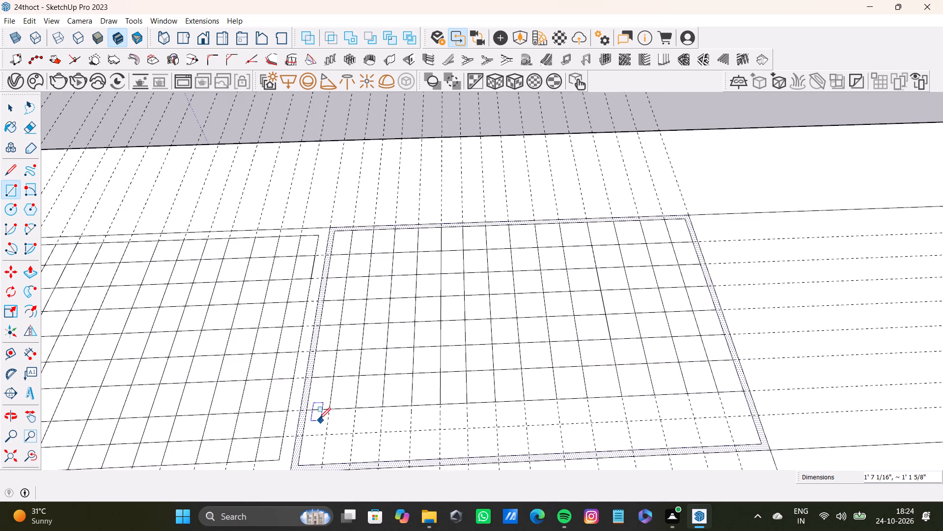
Draw rectangles over the first five guide cells of the eighth row, each about 1' 2" deep.
click(310, 410)
click(329, 436)
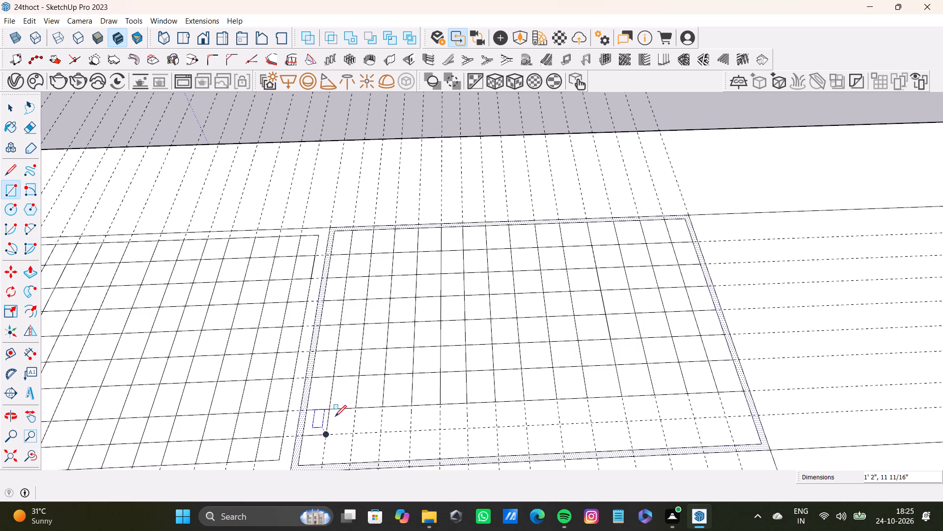
scroll(335, 416, up, 3)
drag(324, 407, 333, 412)
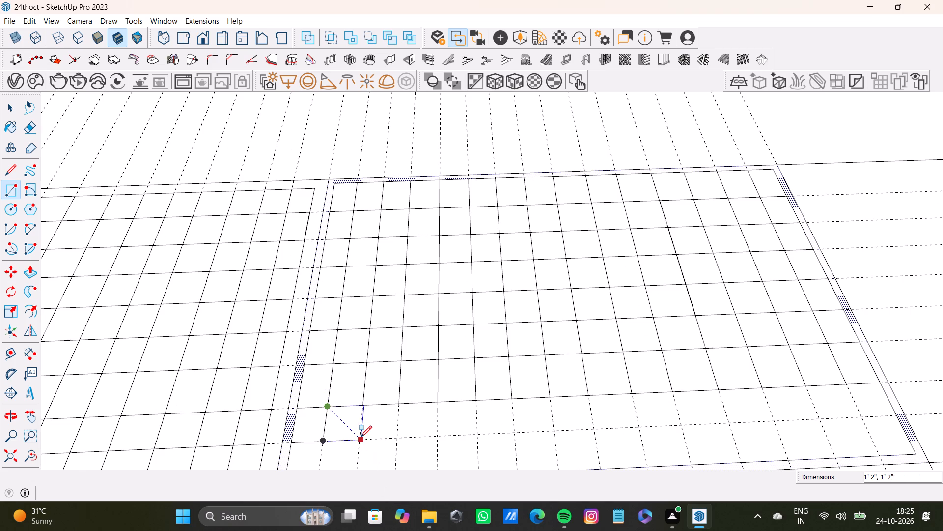
click(359, 438)
click(365, 407)
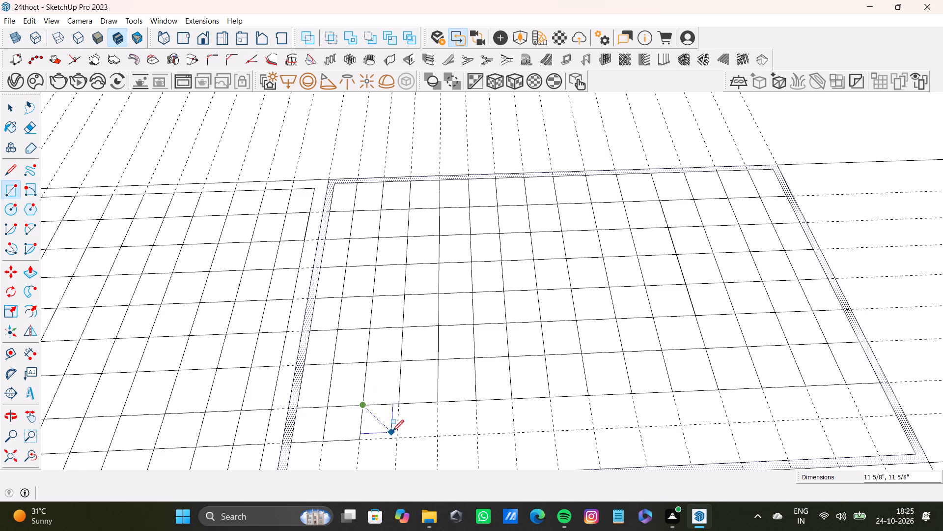
click(399, 439)
click(398, 401)
click(437, 437)
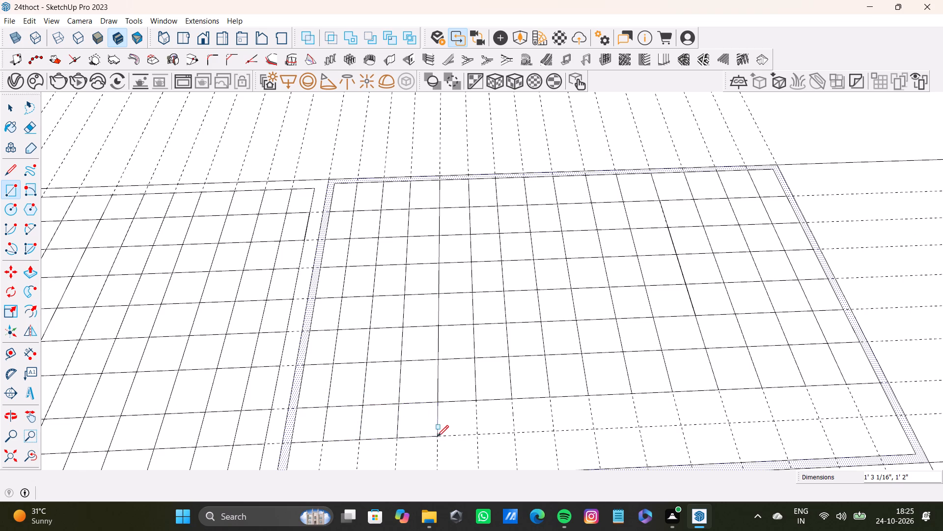
click(438, 405)
click(480, 437)
Draw rectangles over the sixth to eleventh guide cells of the eighth row, each about 1' 2" deep.
drag(476, 402, 483, 404)
click(515, 430)
click(513, 402)
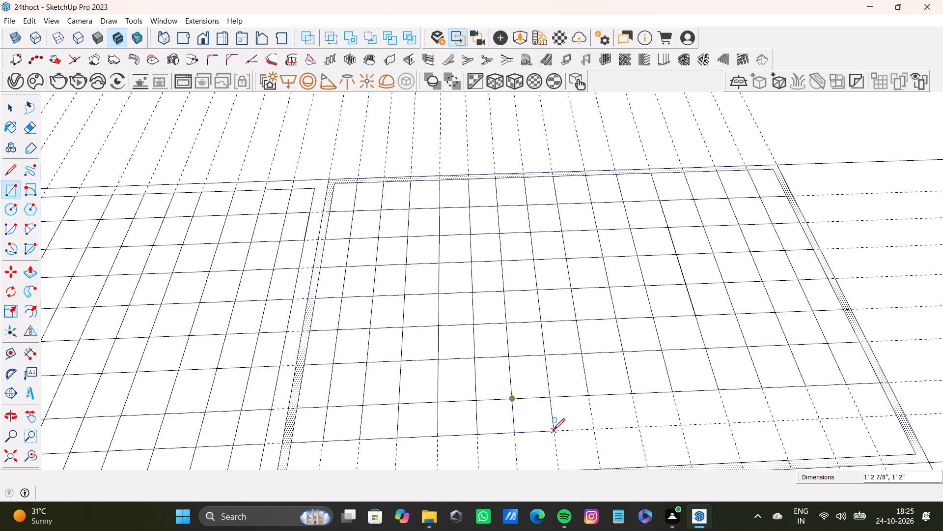
click(554, 430)
click(549, 398)
click(592, 428)
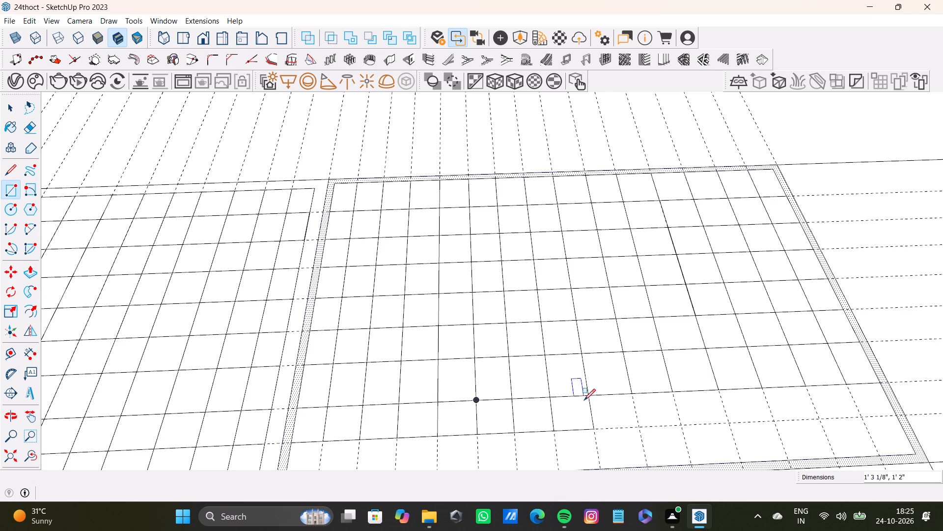
drag(585, 395, 600, 405)
click(637, 428)
click(633, 400)
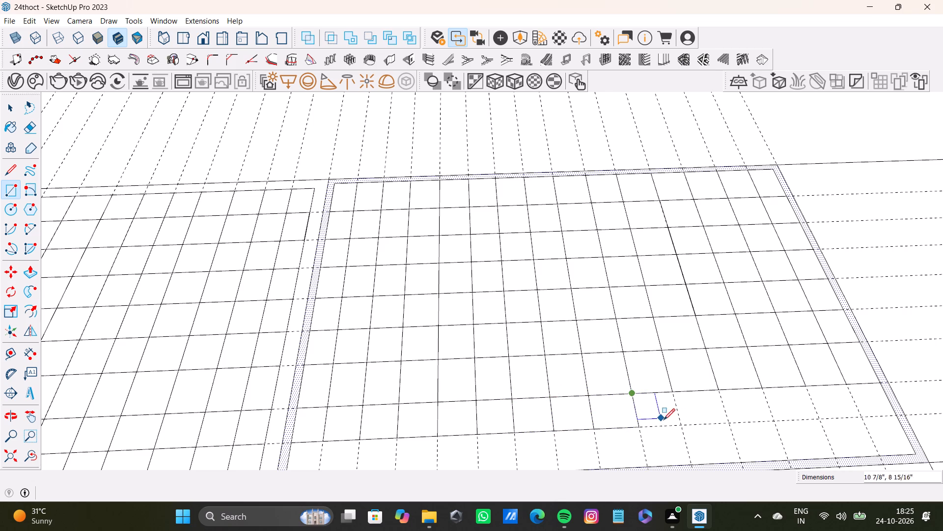
click(681, 425)
click(673, 397)
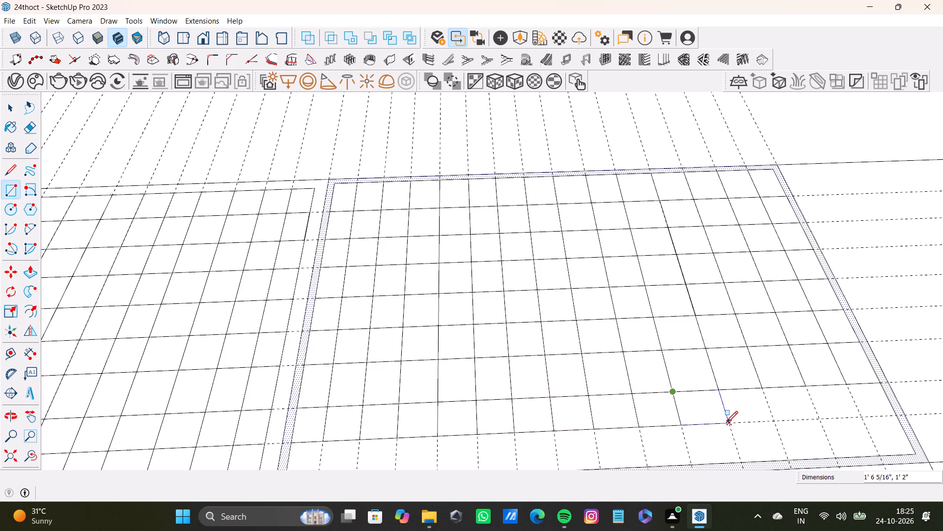
click(726, 422)
Complete the eighth row with four more cell rectangles about 1' 2" deep, ending at the panel's right inner edge.
scroll(702, 366, down, 4)
middle_drag(833, 397, 772, 399)
scroll(711, 397, down, 4)
middle_drag(704, 412, 745, 345)
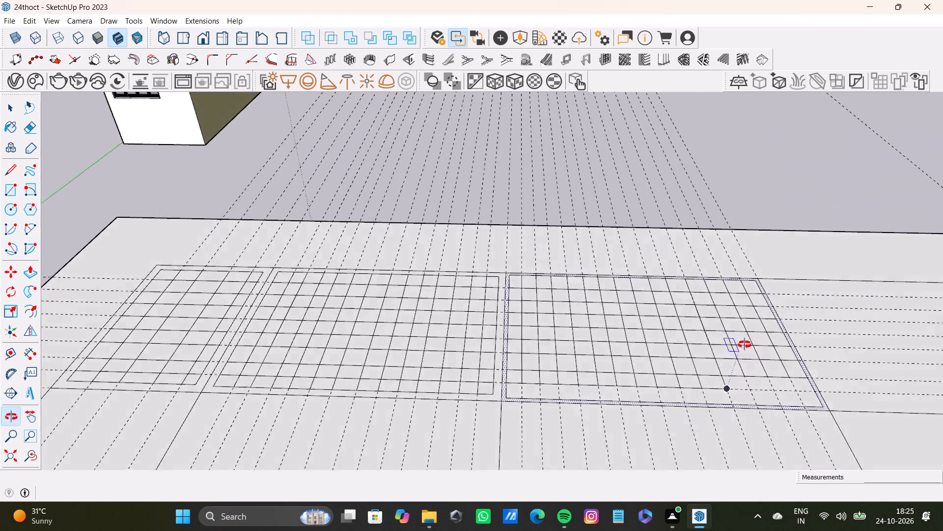
middle_drag(745, 345, 760, 382)
scroll(726, 401, up, 6)
drag(714, 356, 721, 361)
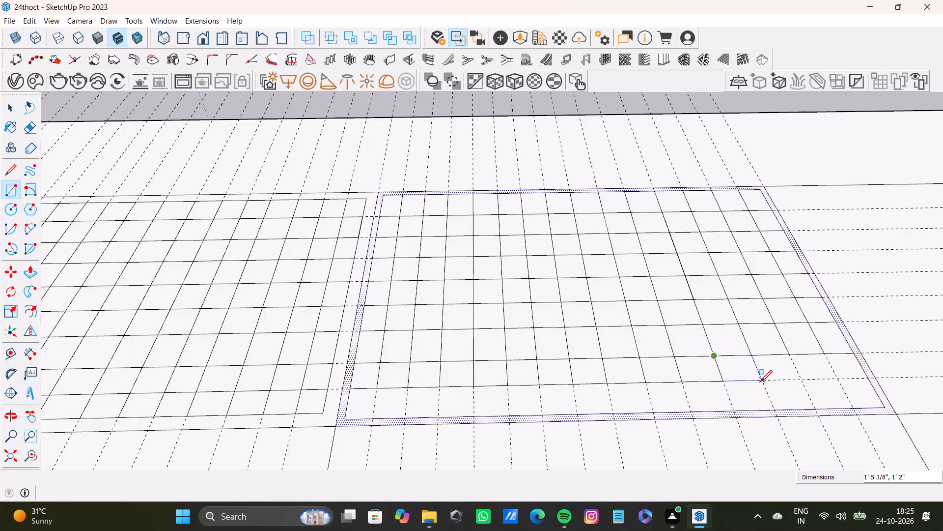
click(762, 382)
click(753, 360)
click(801, 382)
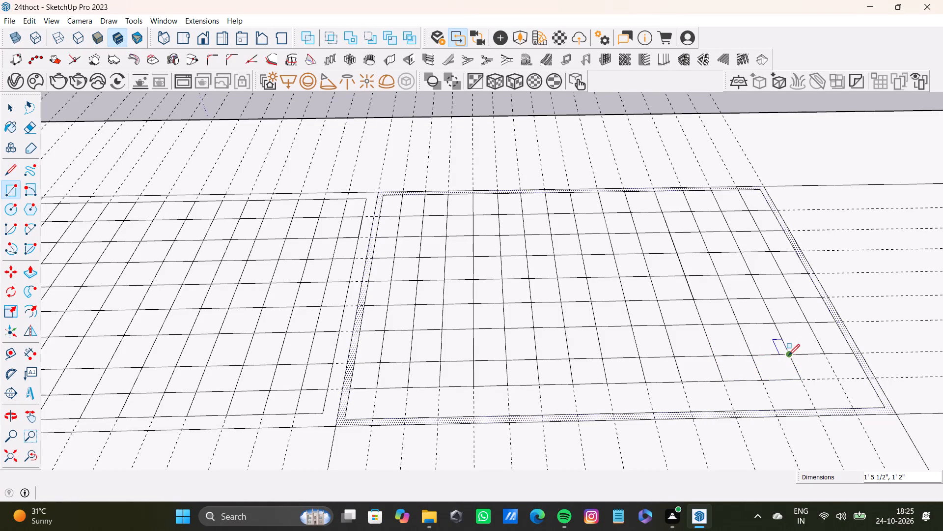
drag(788, 355, 794, 359)
click(838, 382)
click(825, 356)
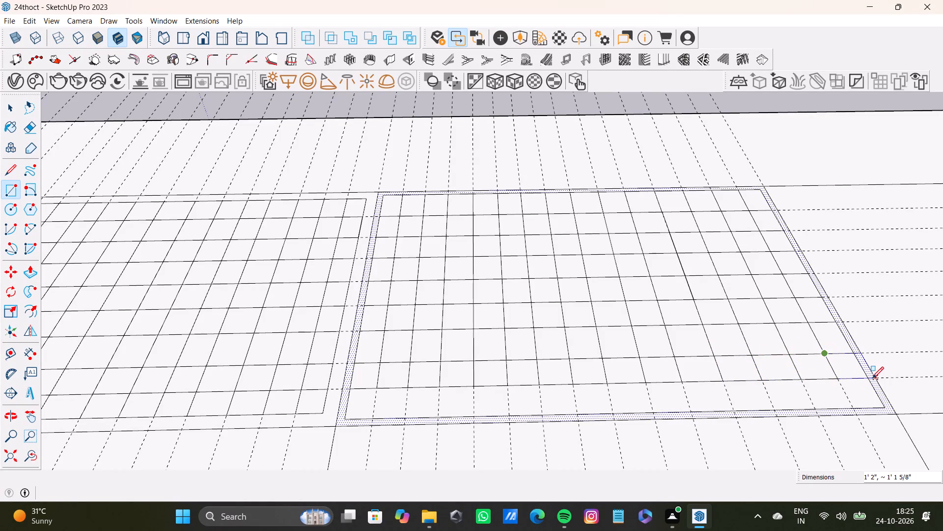
click(867, 377)
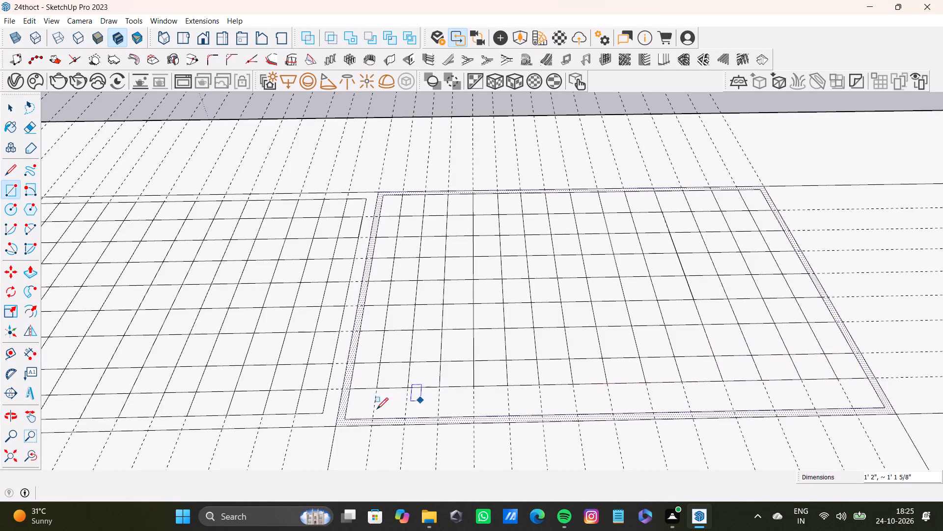
Draw rectangles about 1' 3 3/8" deep over the first five guide cells of the ninth, bottom row.
click(353, 389)
click(374, 417)
click(376, 391)
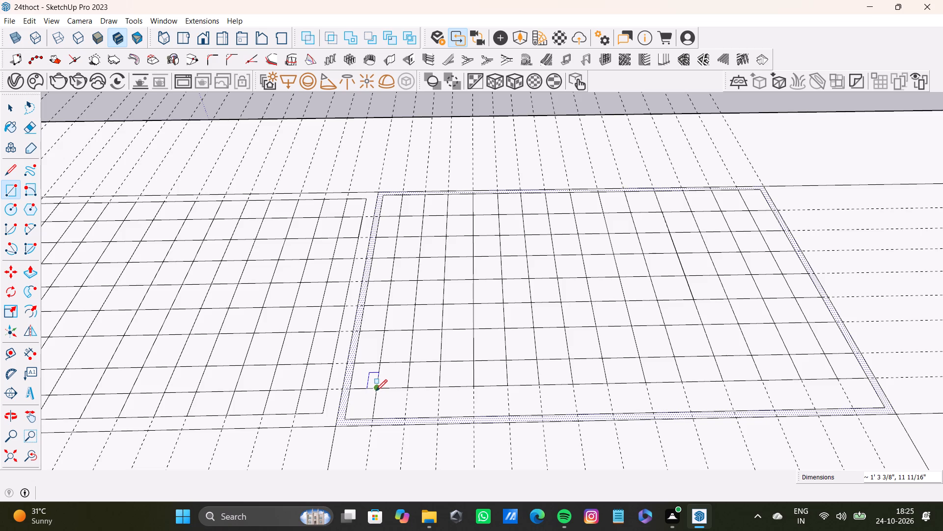
click(408, 422)
drag(407, 388, 417, 400)
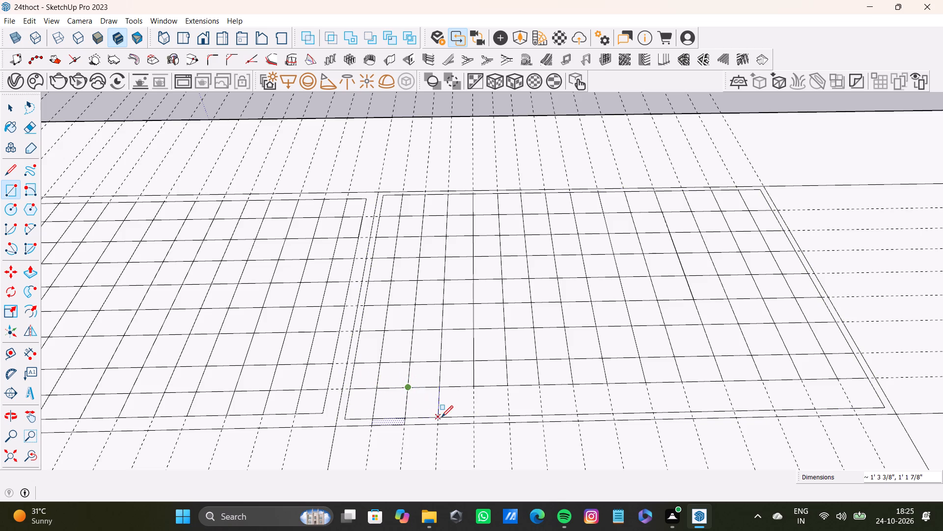
click(439, 417)
click(438, 387)
click(473, 417)
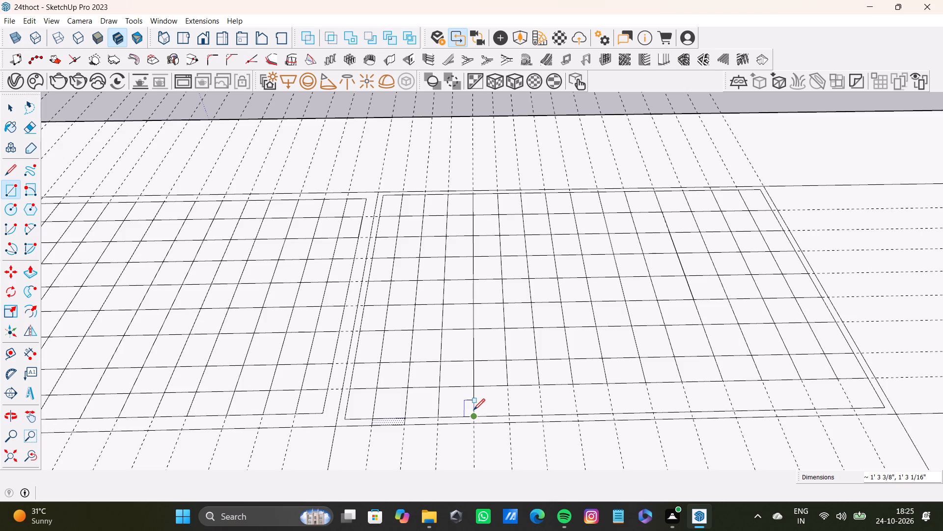
scroll(486, 384, up, 4)
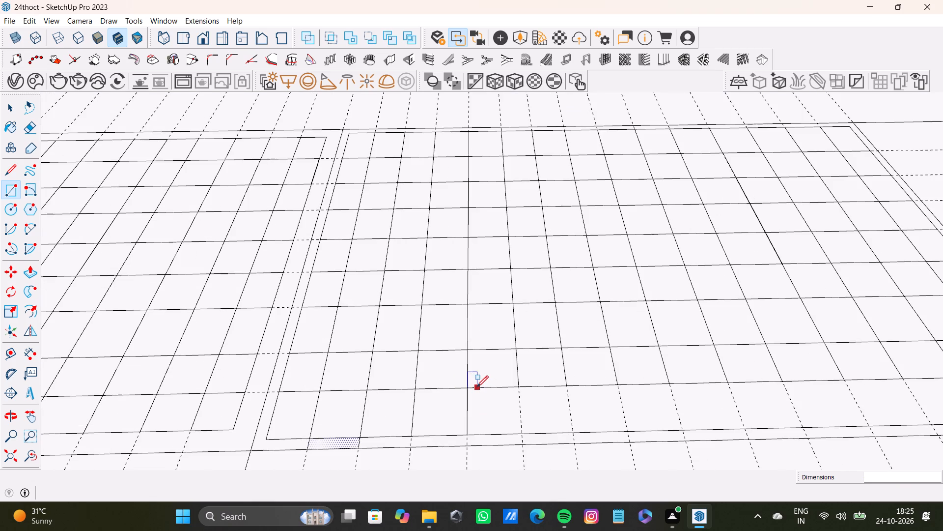
click(470, 387)
click(519, 432)
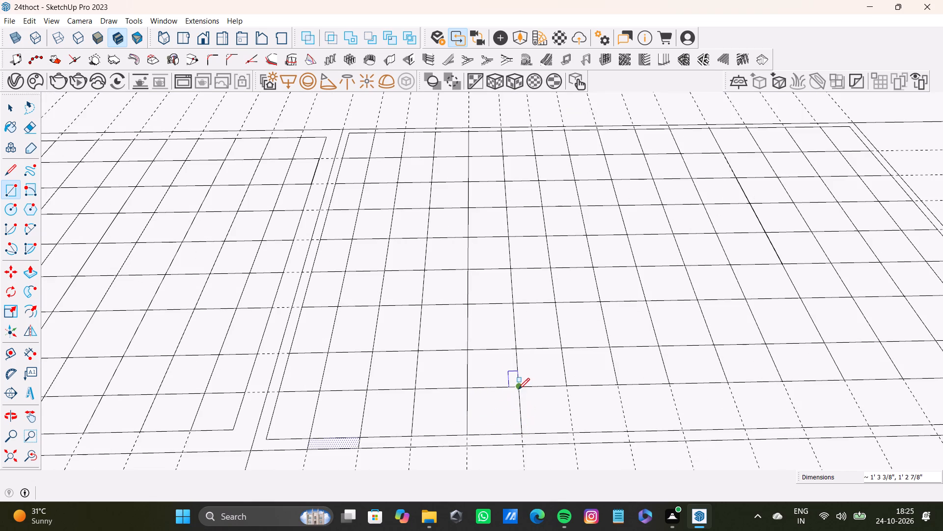
Draw rectangles over the sixth to tenth guide cells of the bottom row, each about 1' 3 3/8" deep.
click(518, 389)
click(573, 436)
click(570, 383)
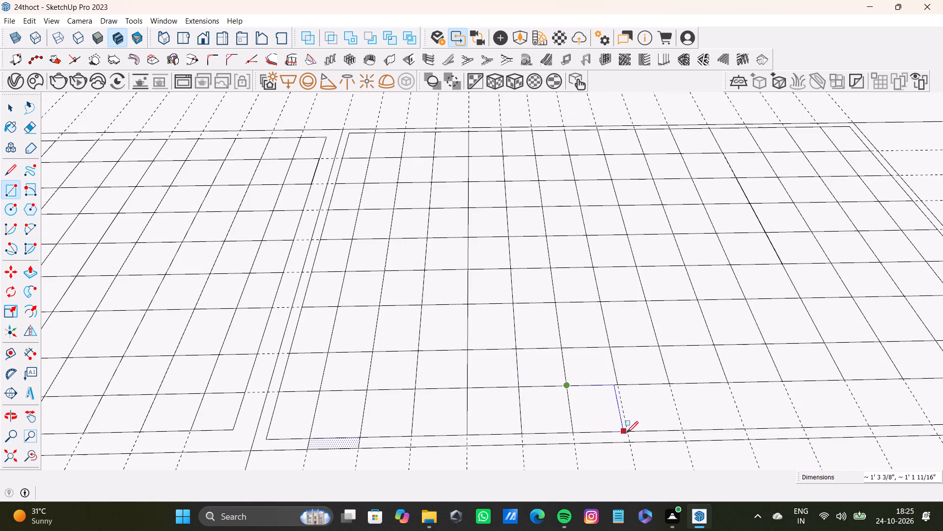
click(629, 435)
click(619, 386)
click(681, 430)
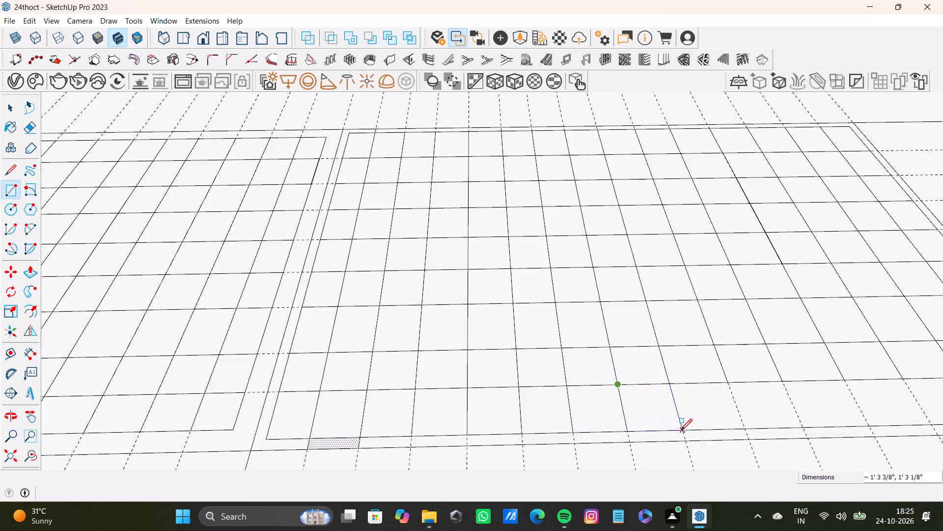
click(671, 386)
click(745, 429)
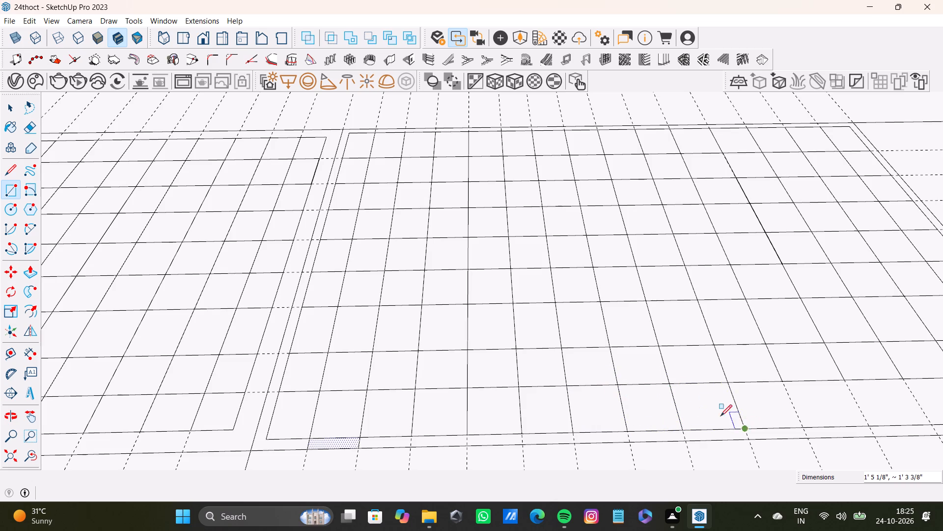
scroll(682, 400, down, 8)
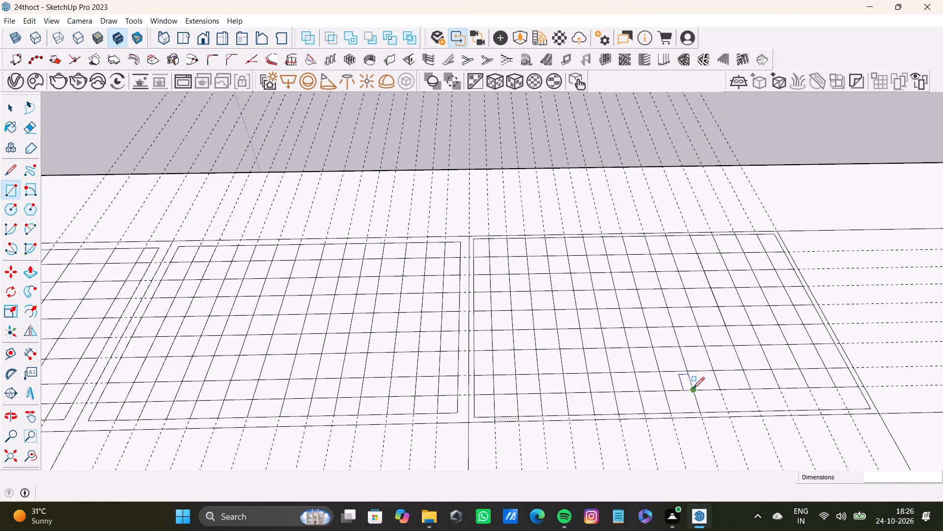
click(693, 388)
click(727, 412)
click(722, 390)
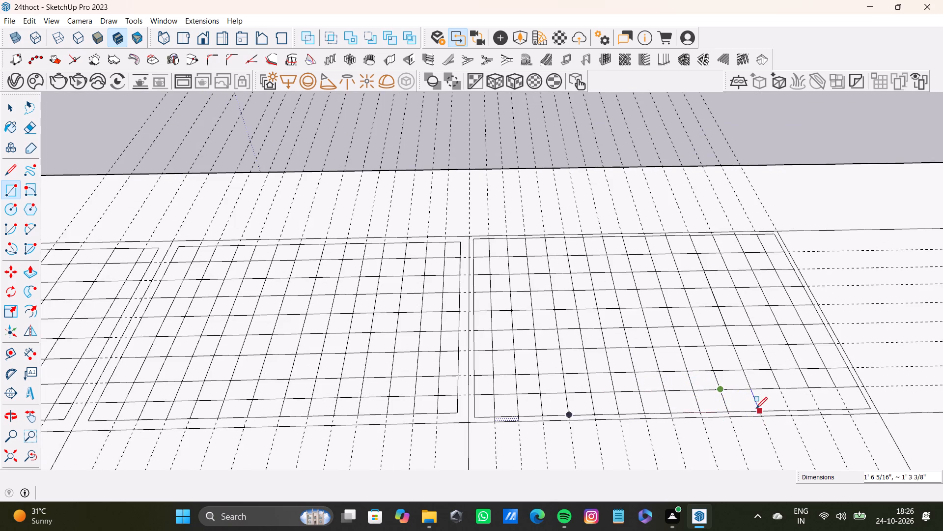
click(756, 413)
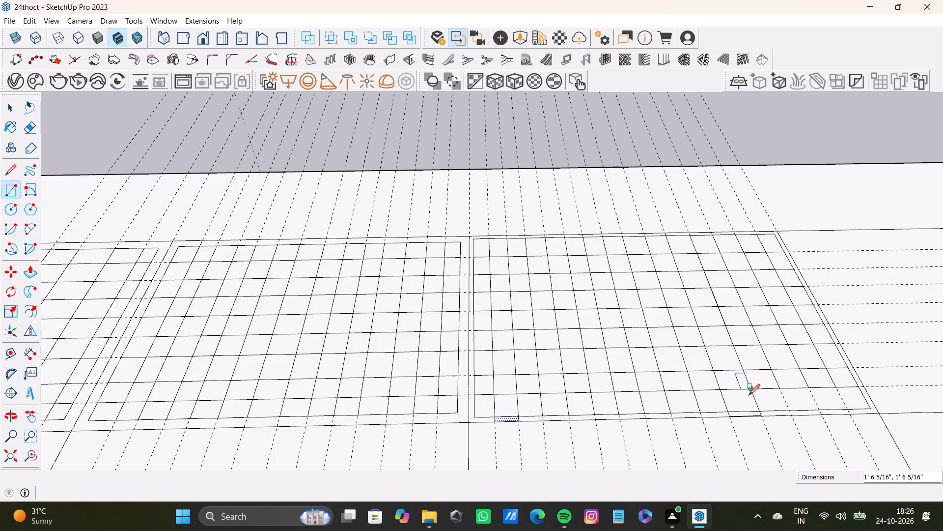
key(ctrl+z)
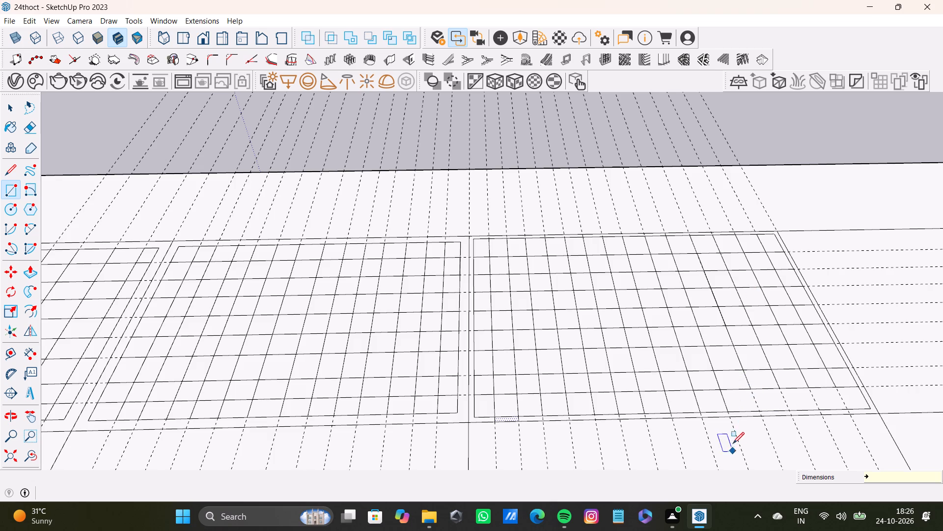
Complete the bottom row with five more cell rectangles about 1' 3 3/8" deep, ending at the frame's inner corner.
scroll(734, 440, up, 4)
click(717, 372)
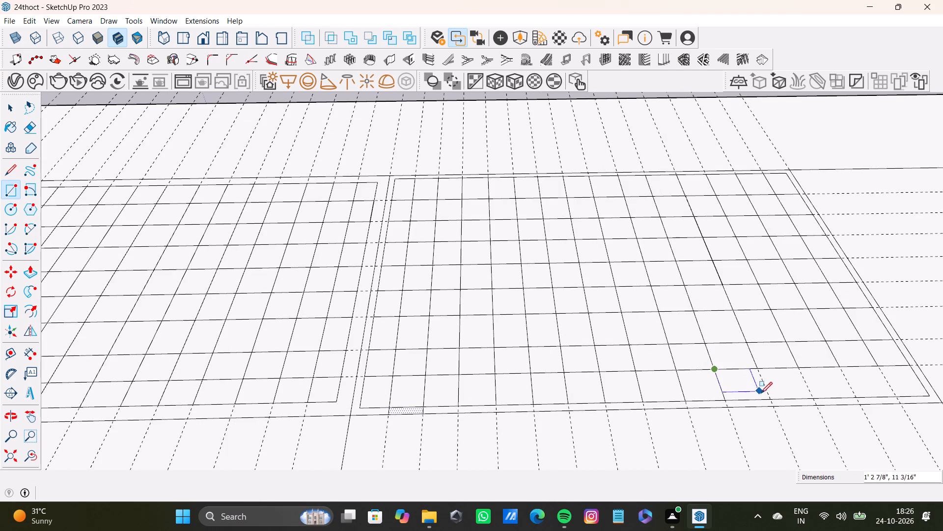
click(770, 398)
click(757, 368)
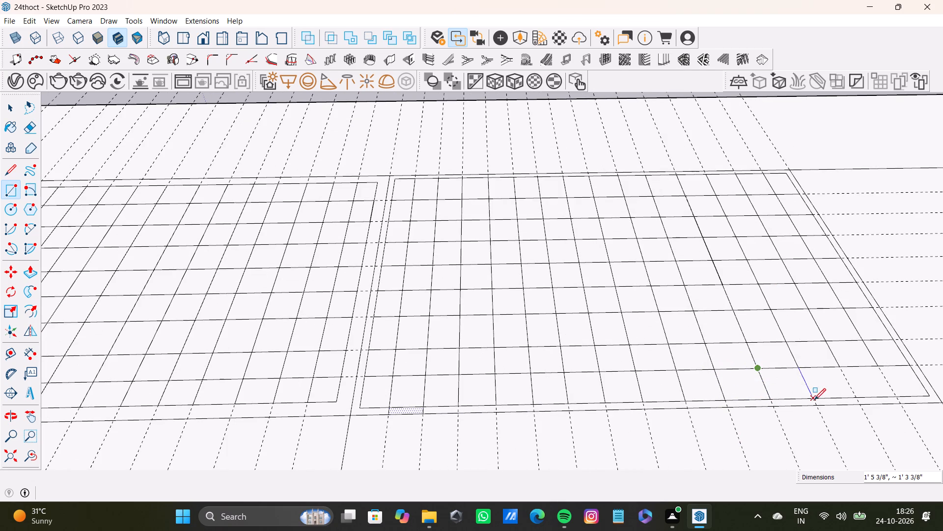
click(814, 400)
click(799, 369)
click(857, 399)
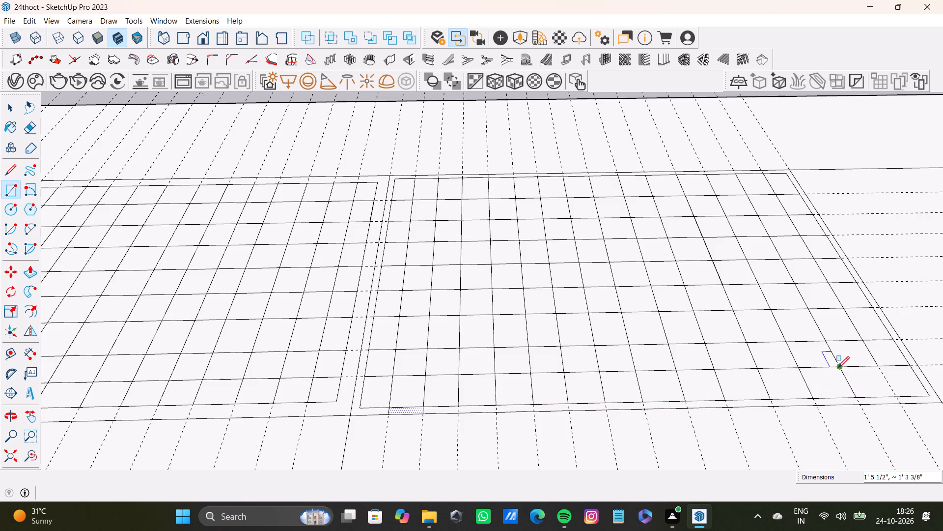
drag(838, 368, 848, 369)
click(896, 398)
click(881, 367)
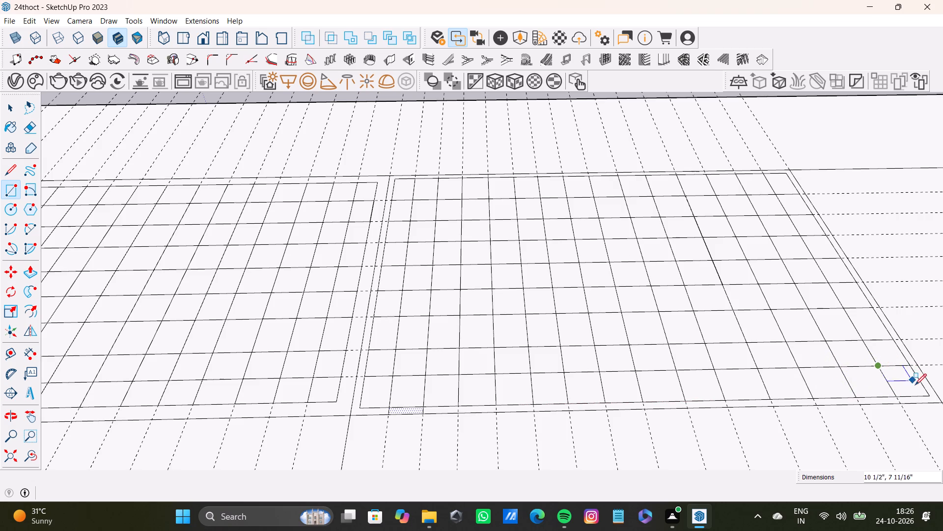
click(929, 396)
scroll(157, 341, down, 7)
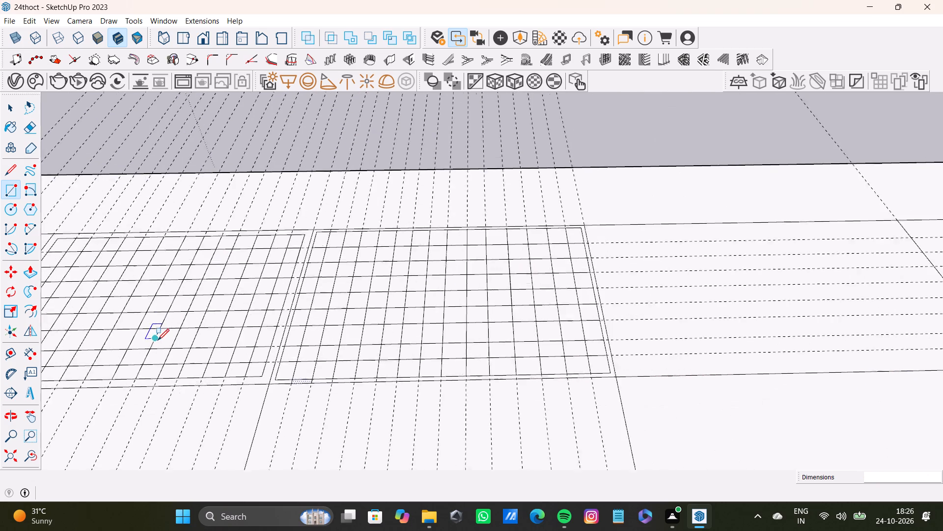
scroll(158, 340, down, 7)
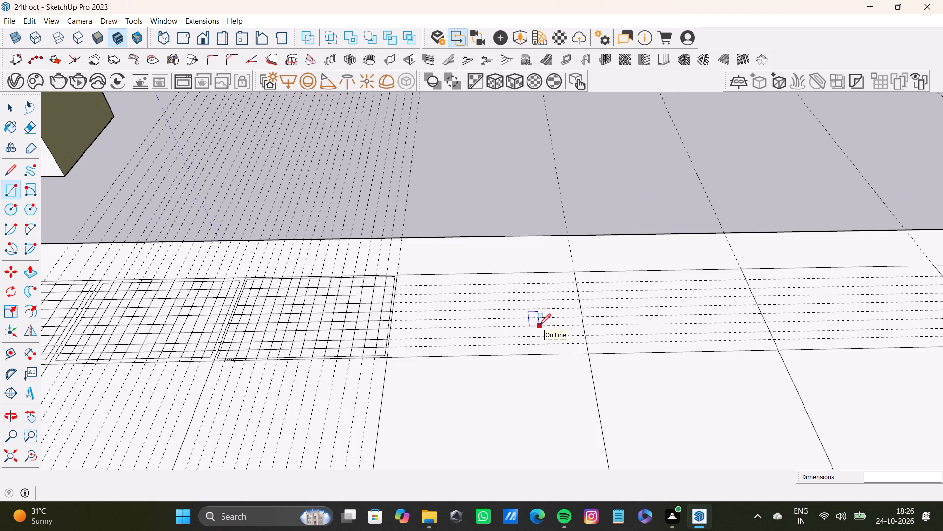
key(space)
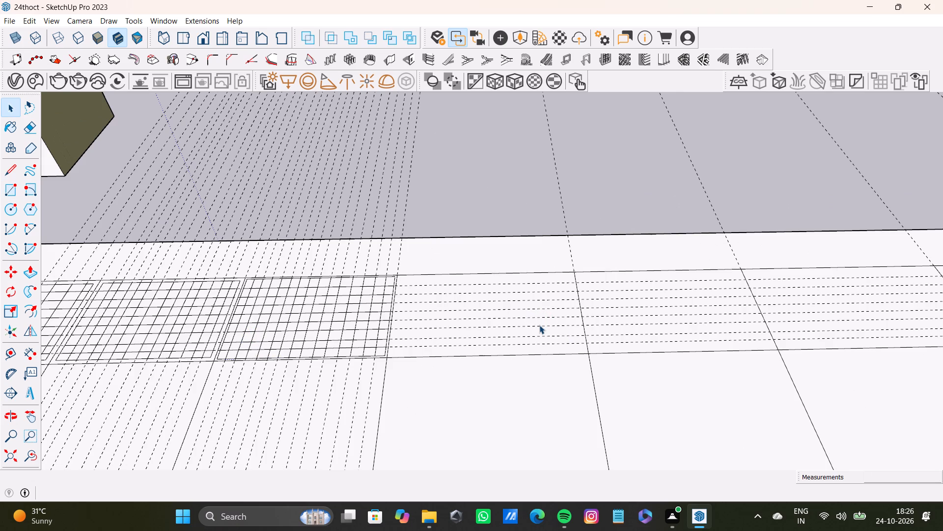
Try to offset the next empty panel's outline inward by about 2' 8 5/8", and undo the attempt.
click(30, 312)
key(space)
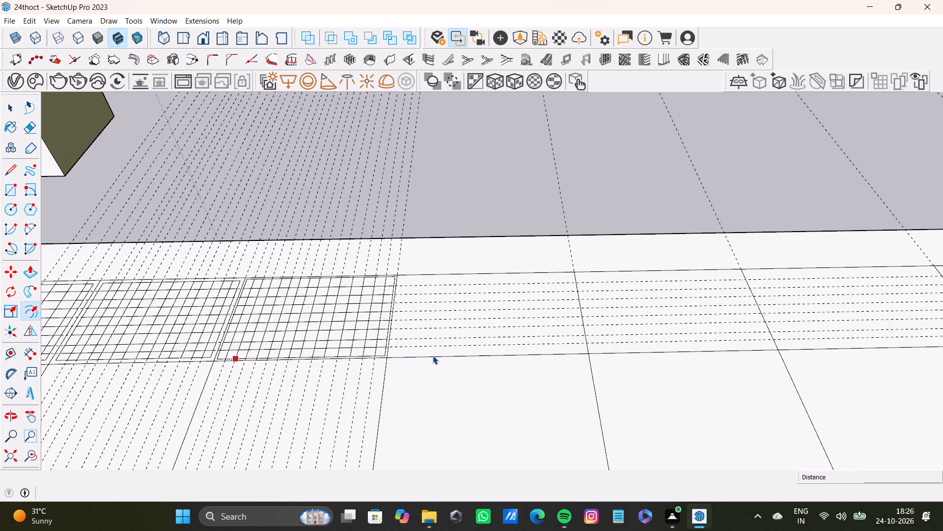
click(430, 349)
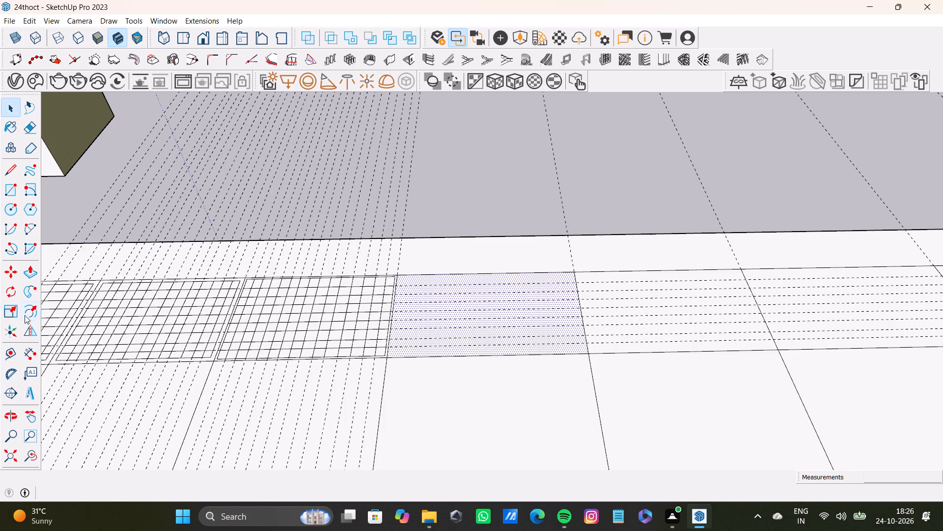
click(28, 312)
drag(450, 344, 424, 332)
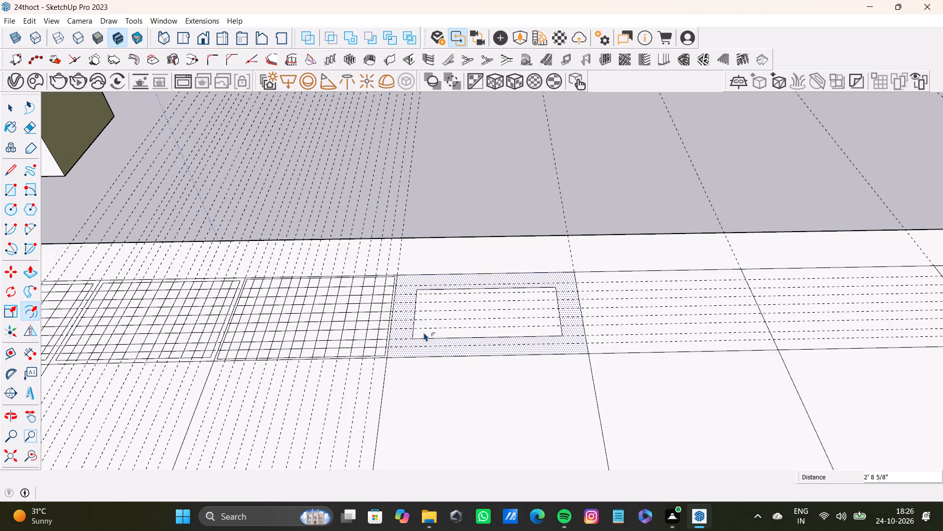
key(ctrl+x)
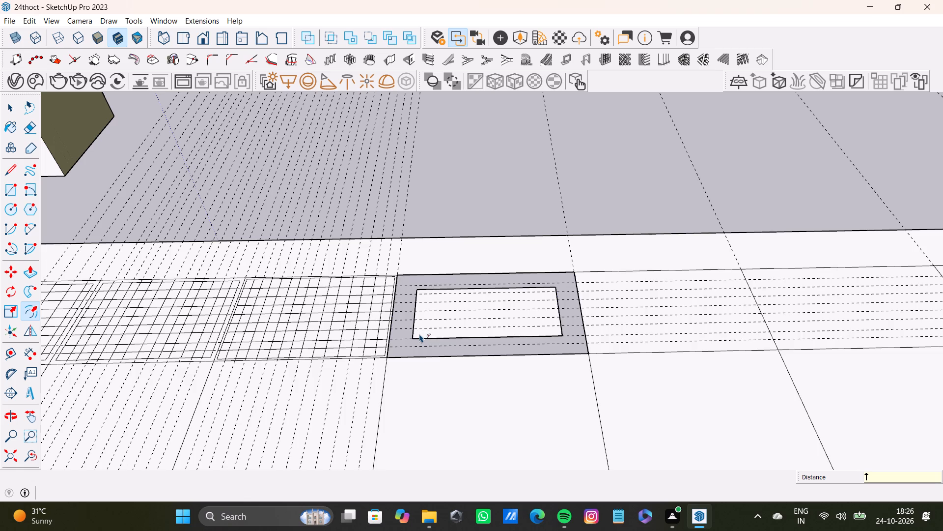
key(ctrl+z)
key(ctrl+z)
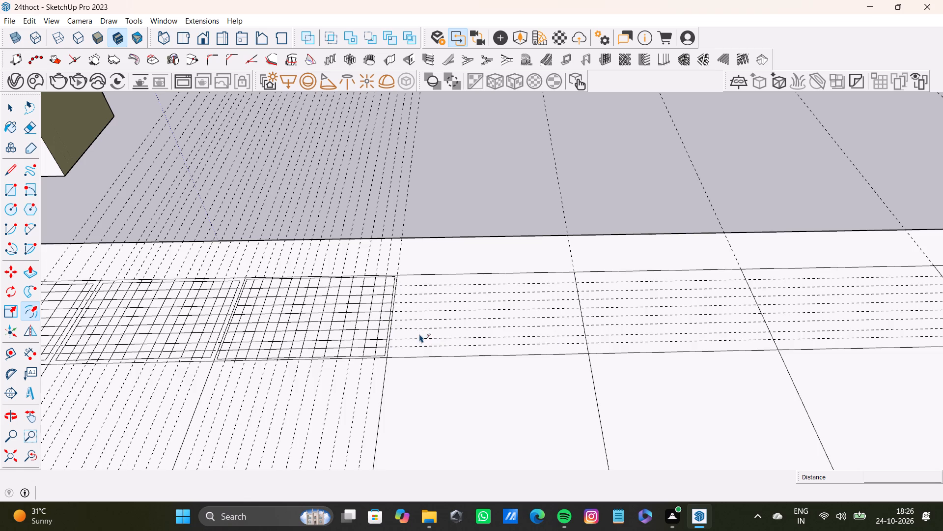
Offset the outline of the empty panel beside the finished grid slightly inward to form a narrow frame.
drag(437, 297, 416, 321)
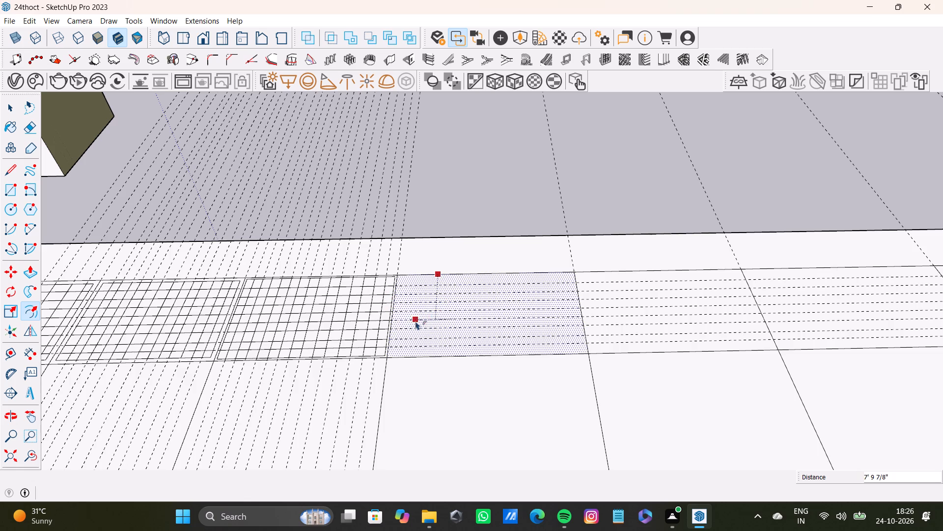
drag(416, 321, 415, 277)
Place five vertical guides from the new panel's left inner edge, the first about 10 13/16" away, the others about 1' 1" to 1' 3" apart.
click(14, 354)
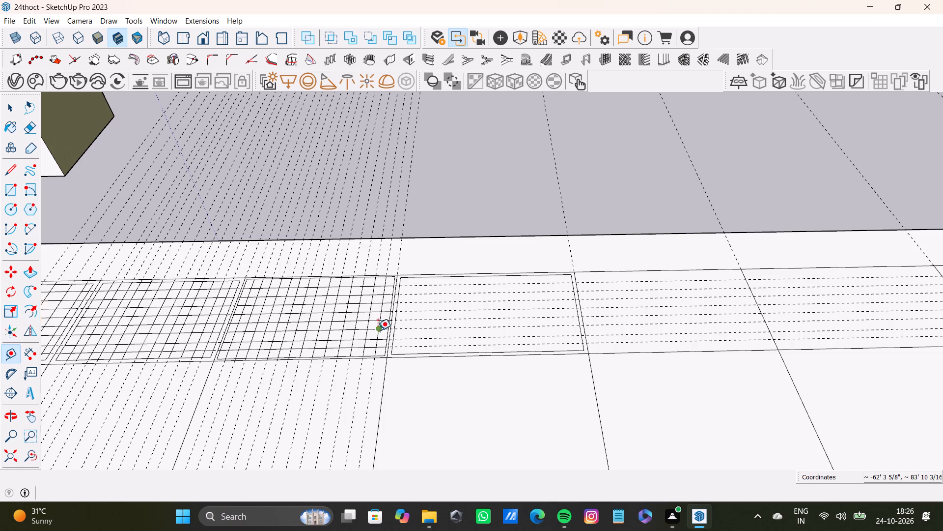
scroll(379, 330, up, 13)
click(404, 336)
click(430, 347)
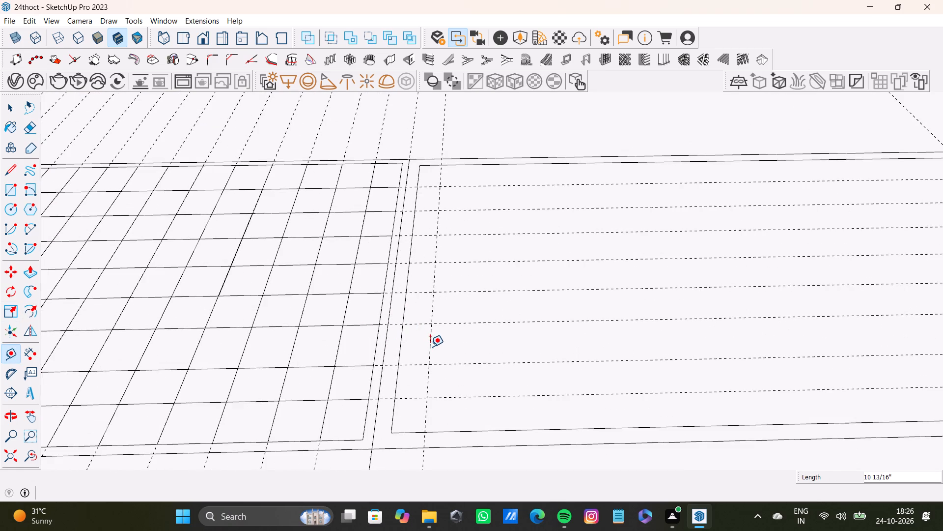
click(430, 347)
key(space)
text(t)
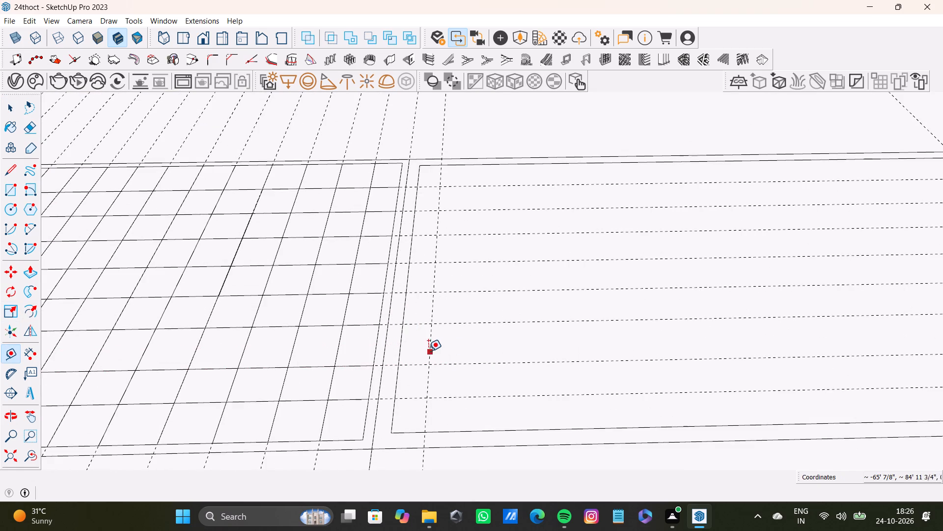
click(429, 351)
click(472, 348)
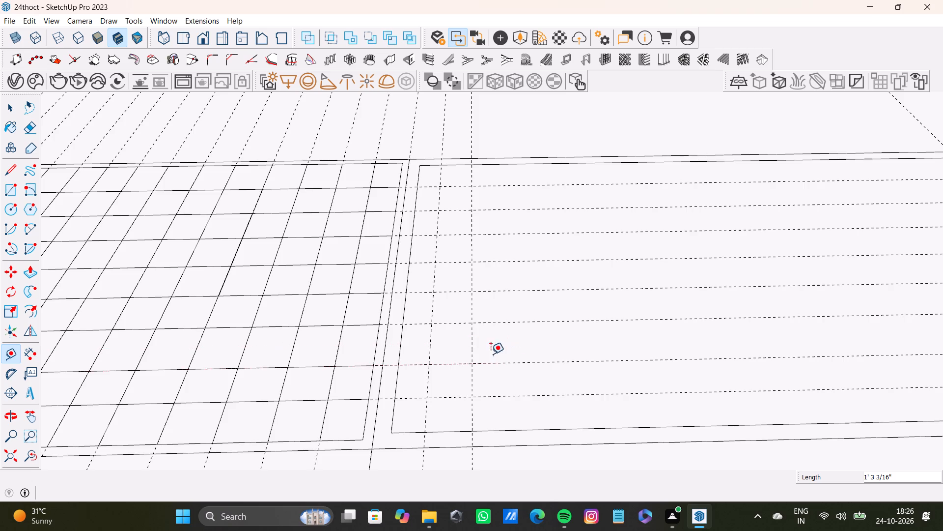
click(471, 356)
double_click(514, 354)
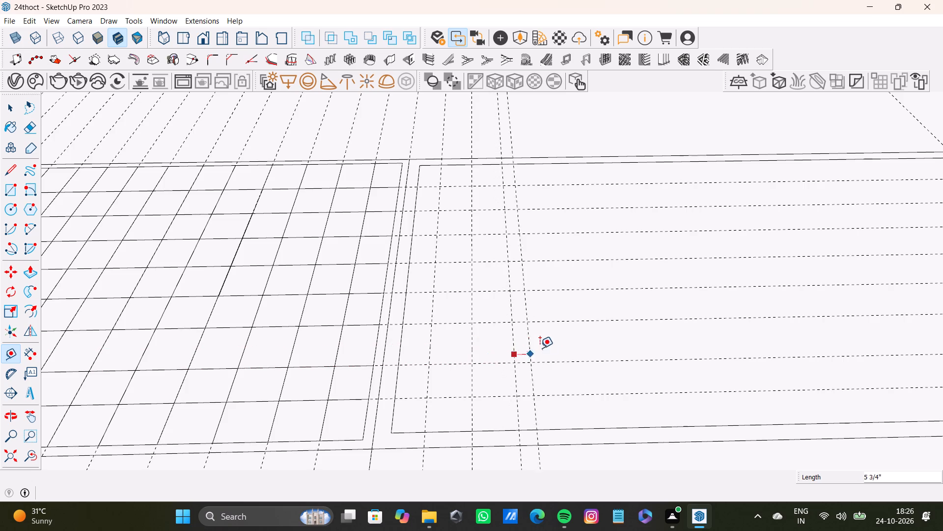
double_click(551, 348)
click(588, 346)
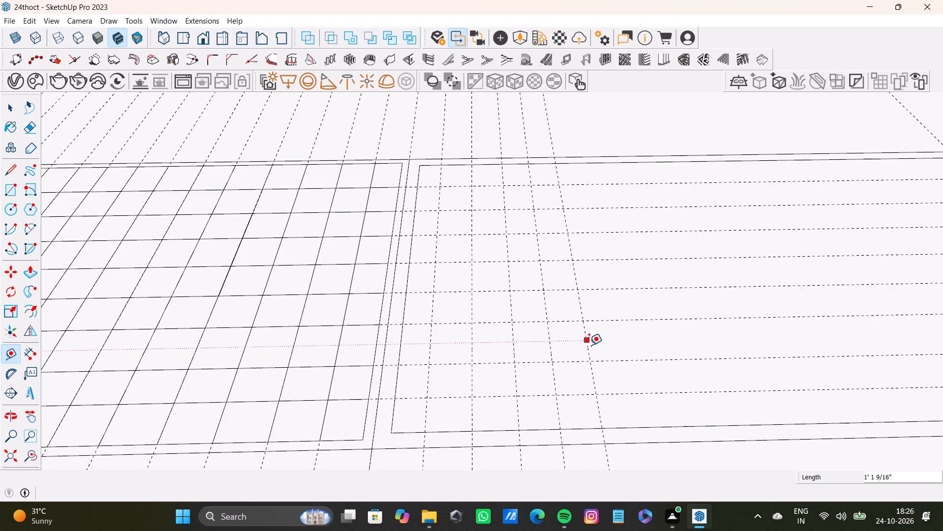
click(589, 345)
key(t)
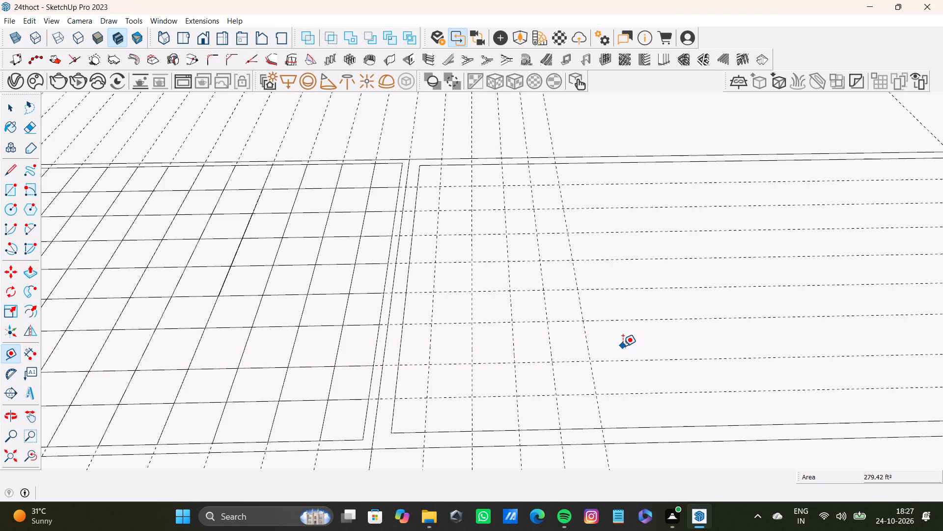
Add two more vertical guides across the new panel, spaced about 1' 4 1/4" and 1' 3 1/4" onward from the last one.
click(588, 354)
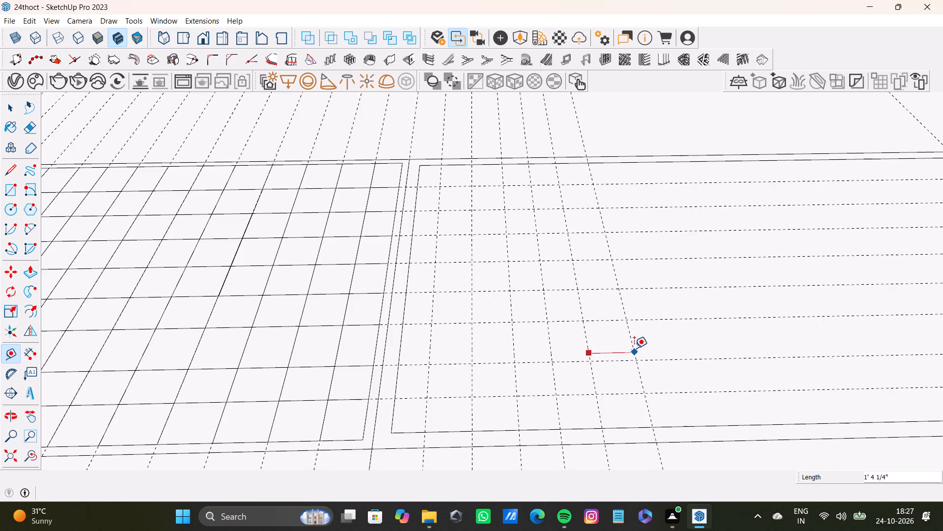
click(634, 348)
click(632, 345)
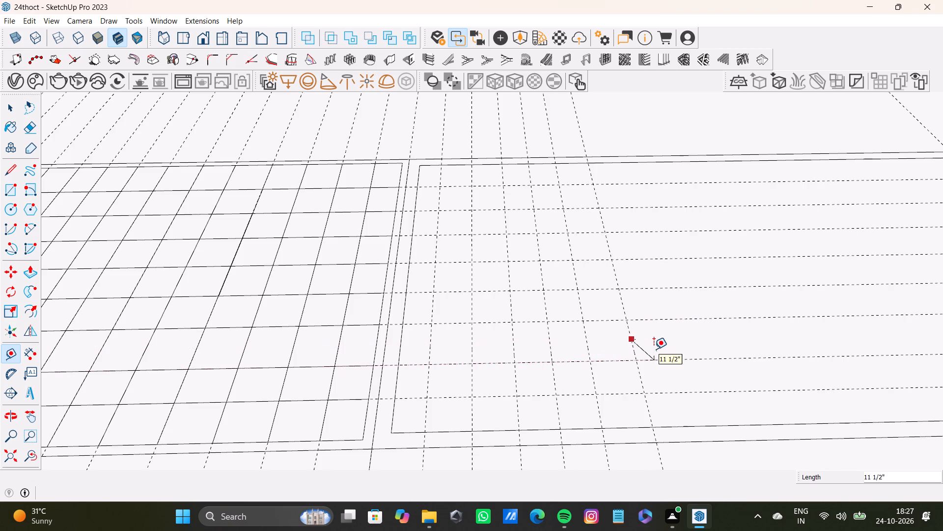
key(space)
text(t)
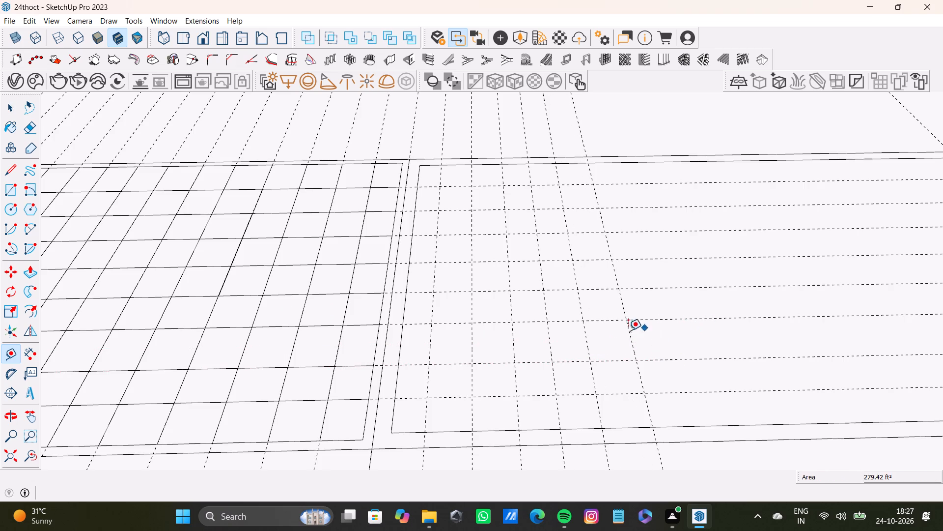
click(635, 349)
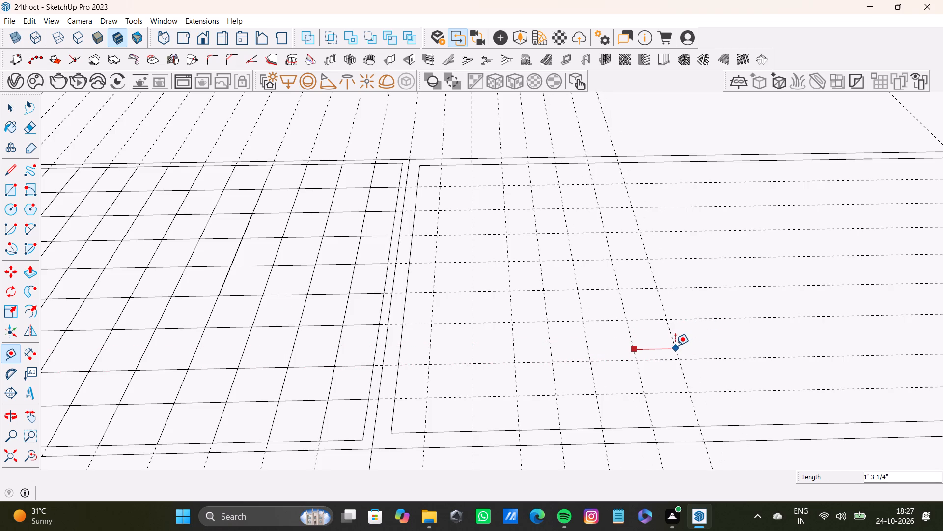
click(675, 346)
click(675, 346)
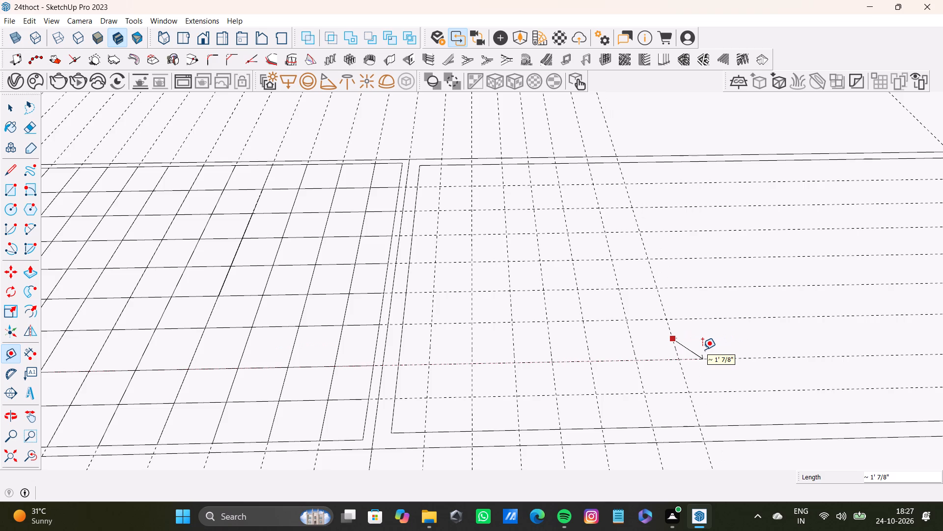
key(space)
text(t)
Continue with five more vertical guides across the panel's middle, spaced about 1' 3" to 1' 5" apart.
scroll(373, 243, down, 3)
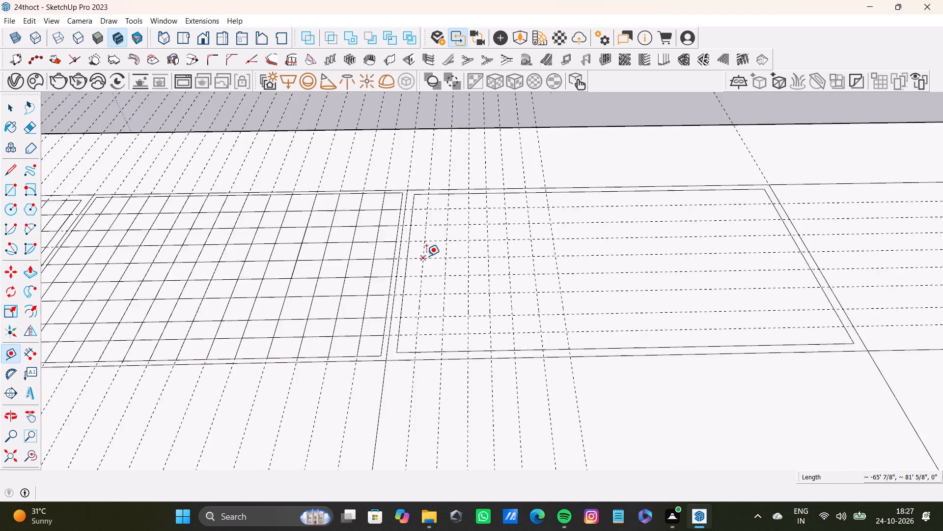
scroll(426, 256, down, 5)
scroll(522, 260, up, 8)
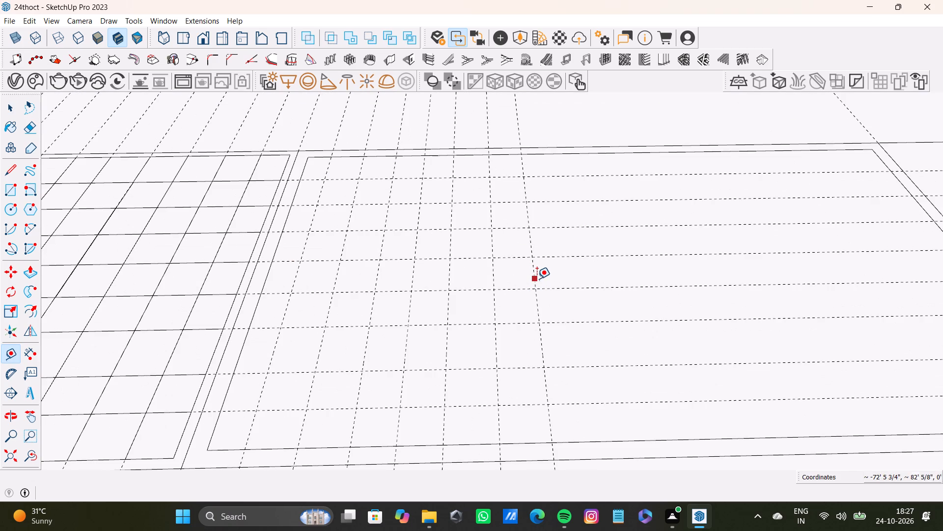
click(537, 279)
double_click(573, 276)
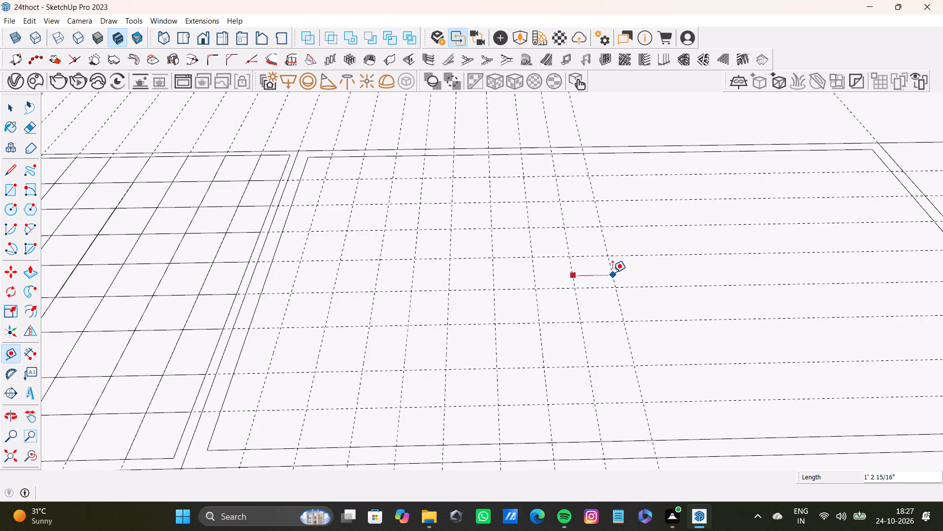
click(612, 272)
click(613, 271)
click(656, 267)
click(656, 269)
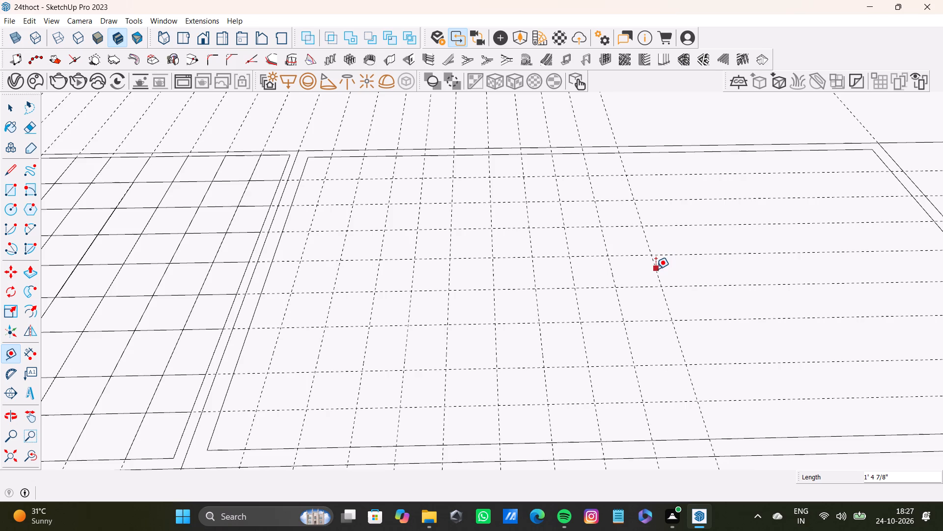
click(701, 270)
click(701, 274)
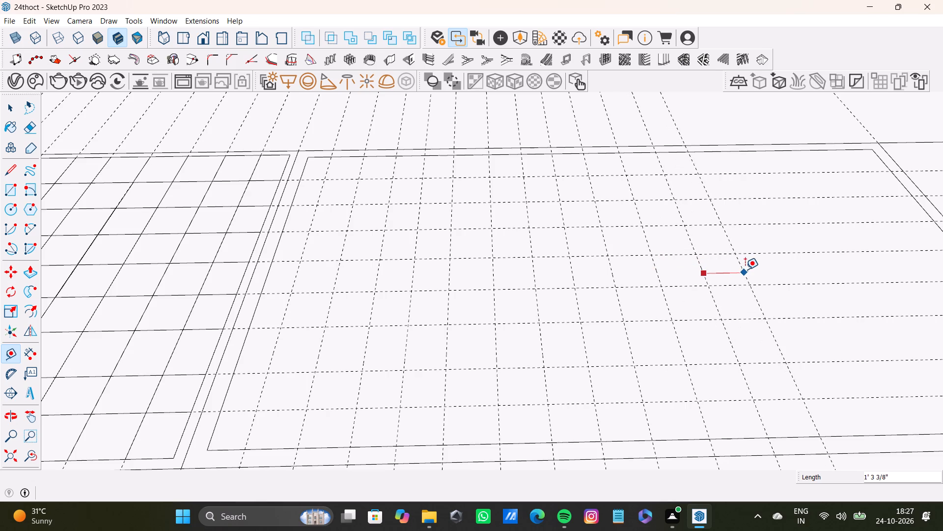
click(745, 269)
Complete the vertical guides with four more toward the panel's right inner edge, the first about 1' 5 5/8" onward.
scroll(729, 290, down, 9)
scroll(736, 275, up, 8)
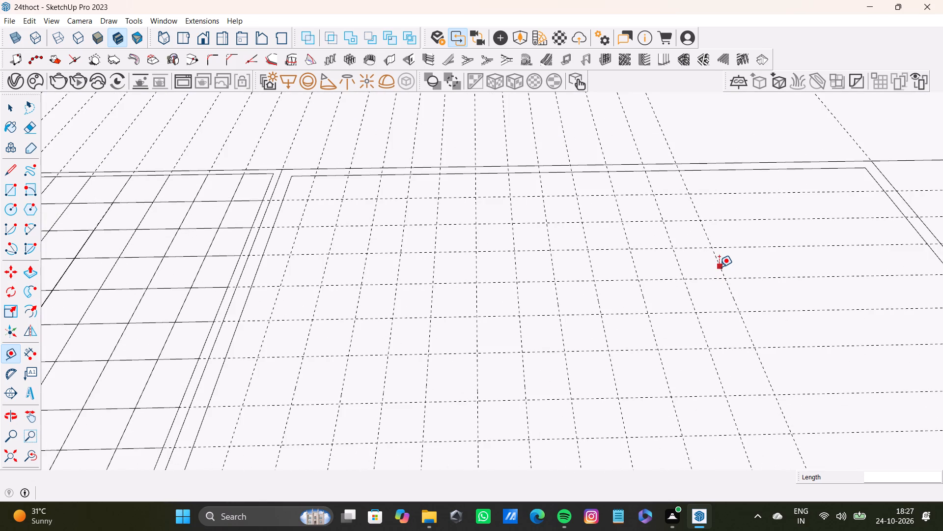
click(721, 266)
click(765, 269)
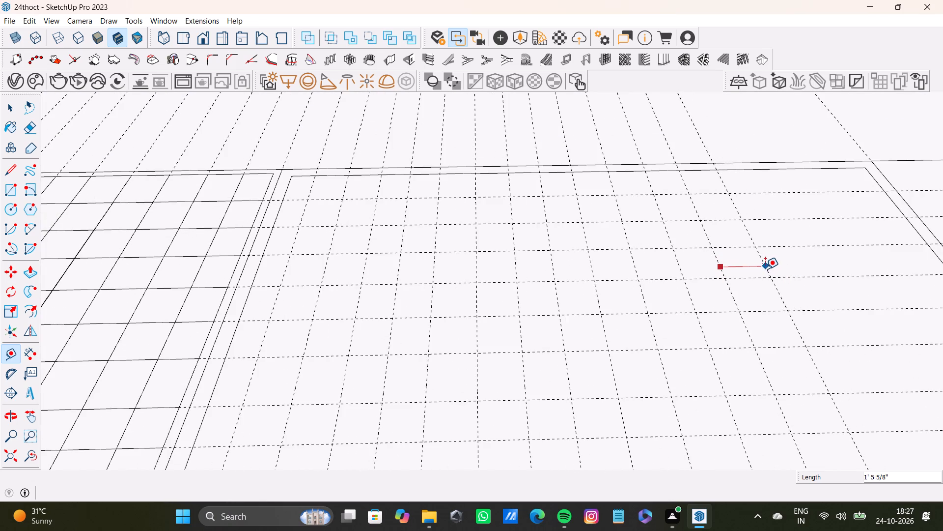
click(766, 270)
click(813, 266)
click(813, 266)
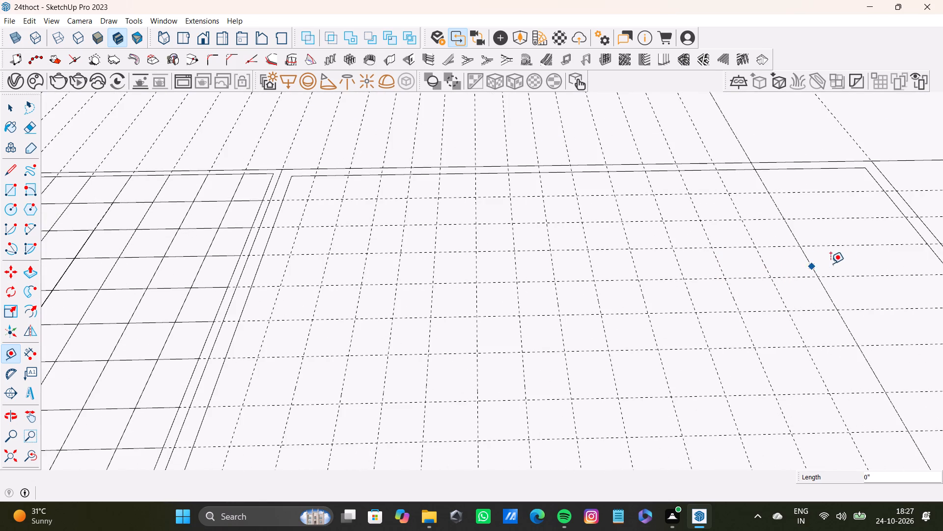
click(854, 262)
click(854, 264)
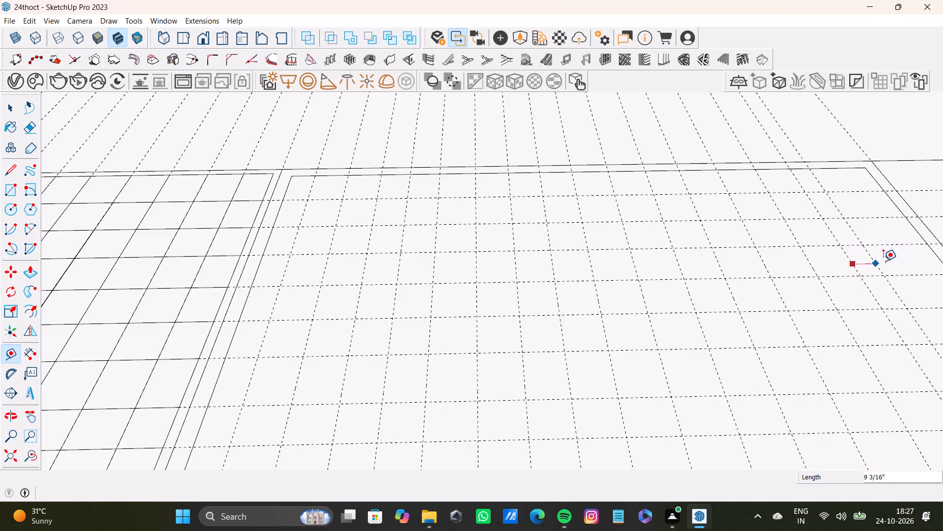
click(895, 261)
Draw the new panel's first four top-row rectangles over the guides, each about 1' 6 1/8" tall, starting at the inner frame's upper-left corner.
scroll(402, 205, down, 7)
middle_drag(397, 227, 392, 290)
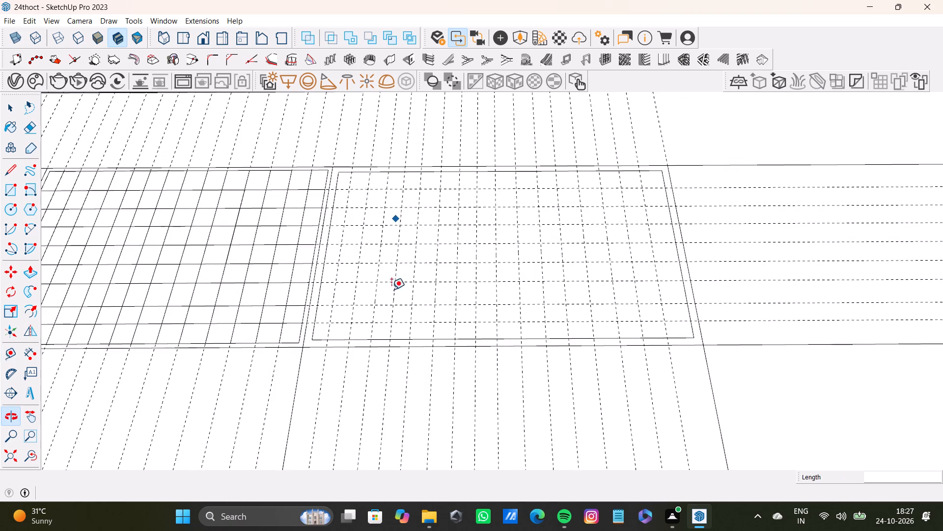
click(14, 189)
scroll(315, 184, up, 9)
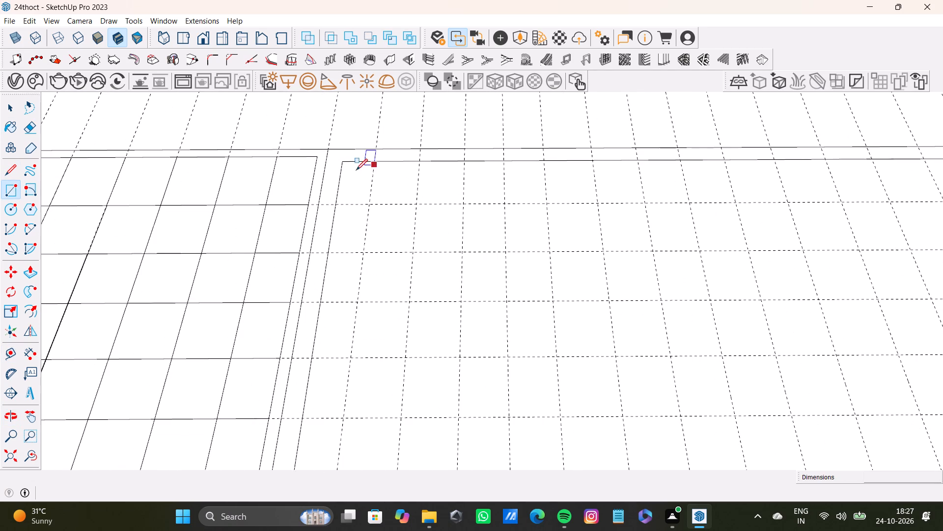
click(346, 162)
click(369, 205)
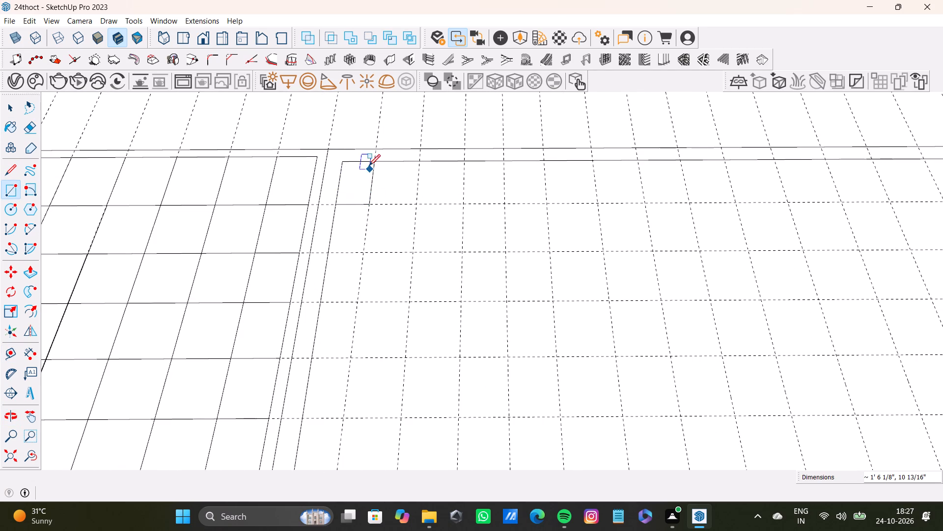
click(373, 165)
click(415, 205)
click(419, 164)
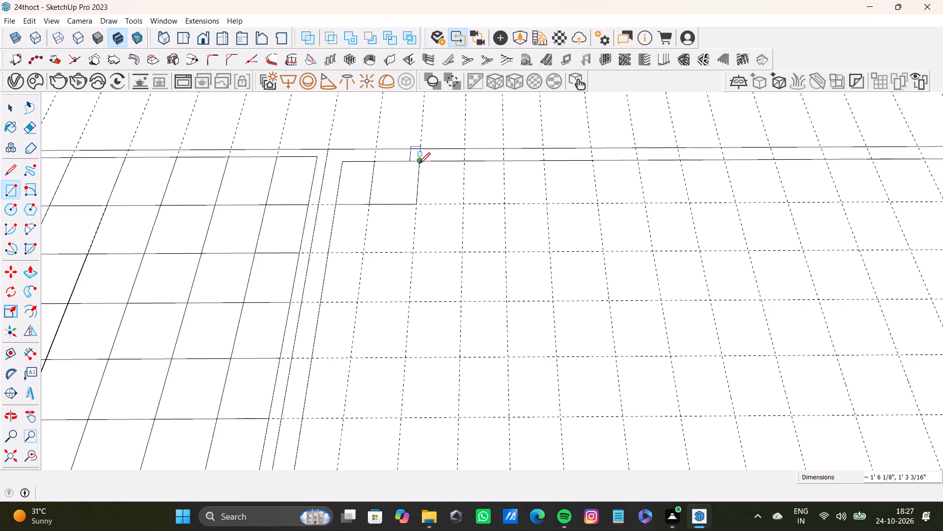
click(462, 206)
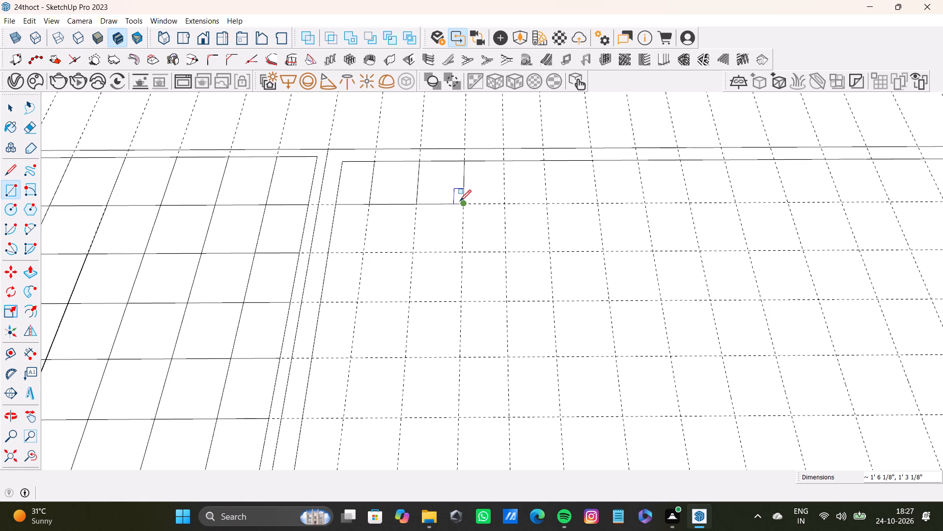
click(465, 159)
click(505, 201)
Continue the panel's top row with six more adjoining rectangles about 1' 6 1/8" tall, following the guide intersections to the tenth column.
click(505, 161)
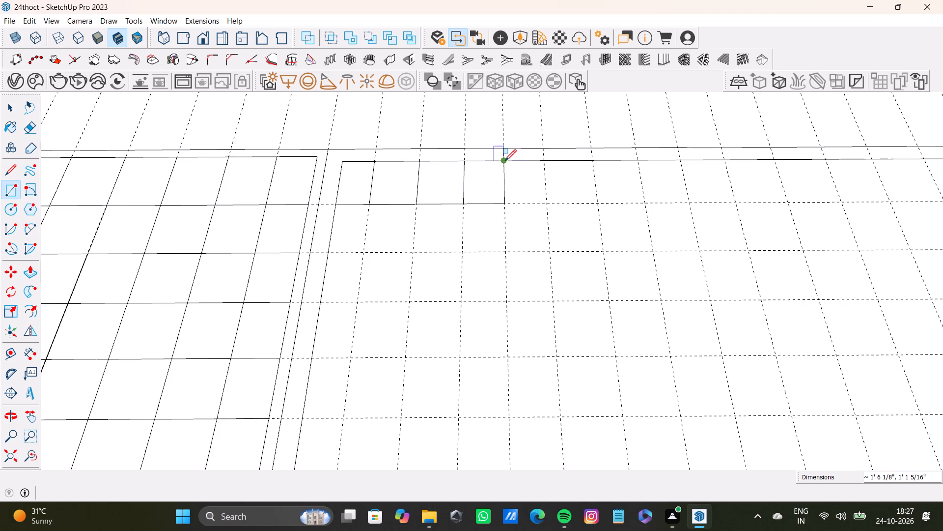
click(547, 208)
click(541, 164)
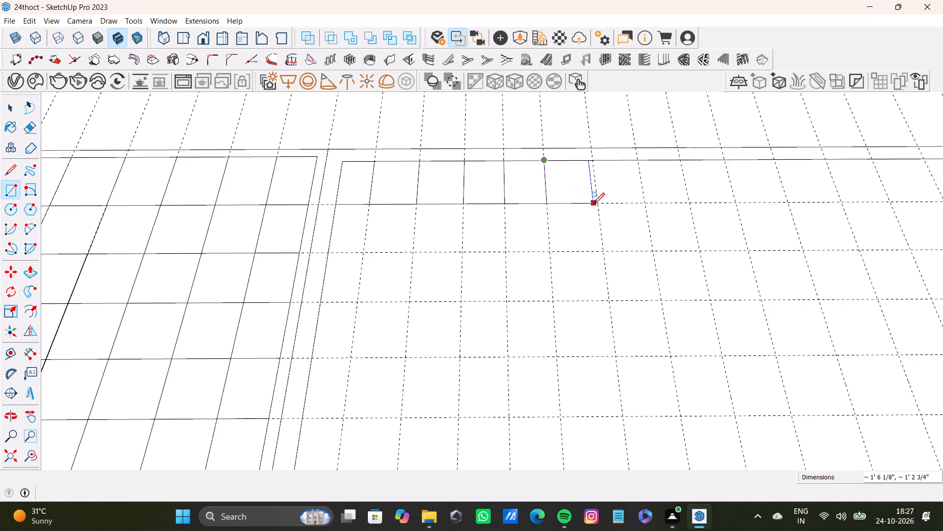
click(595, 204)
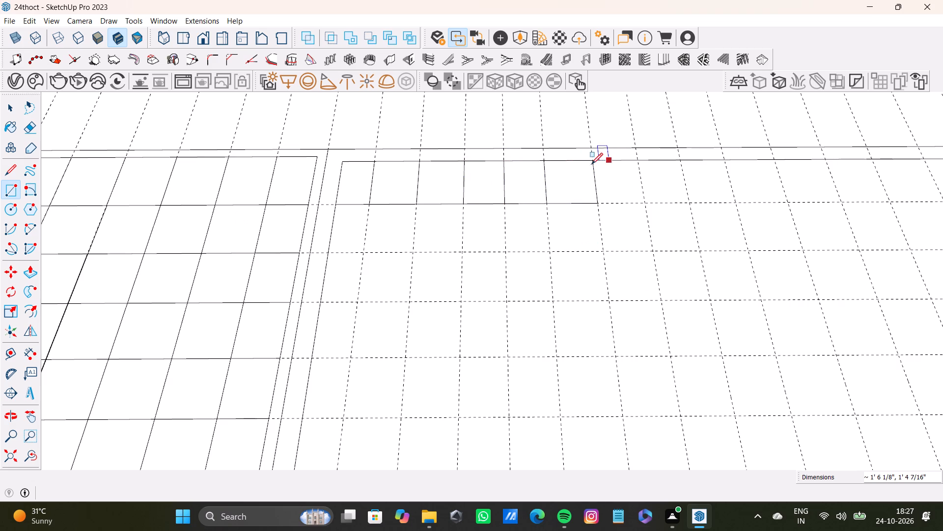
click(594, 162)
click(647, 199)
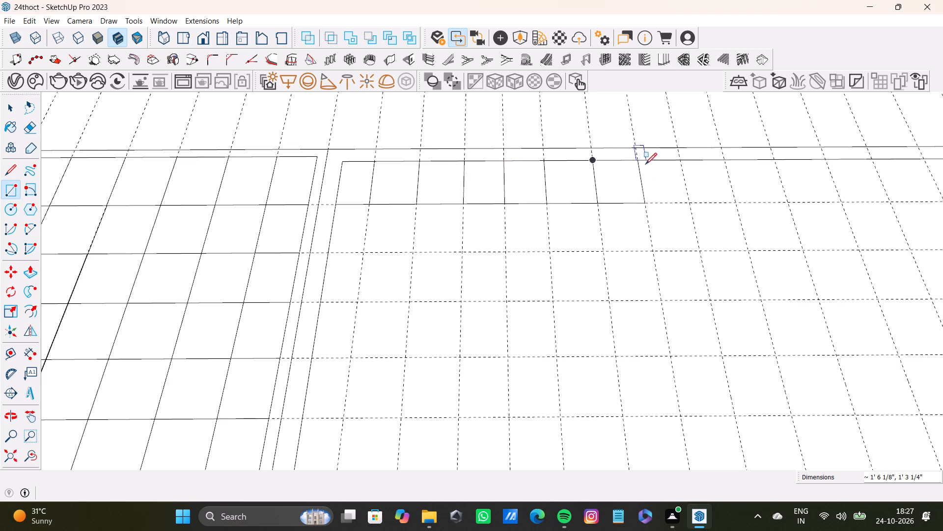
click(638, 161)
click(692, 206)
click(680, 164)
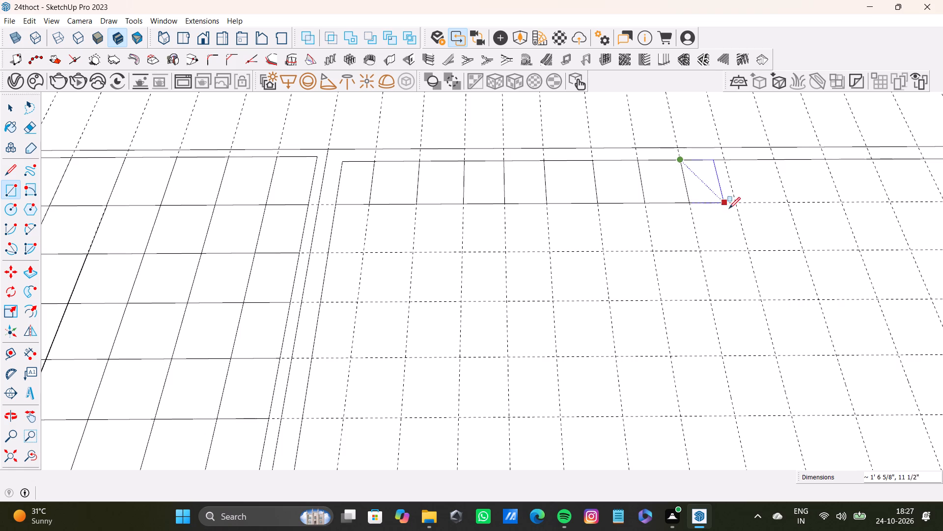
click(736, 206)
drag(726, 161, 728, 166)
click(789, 203)
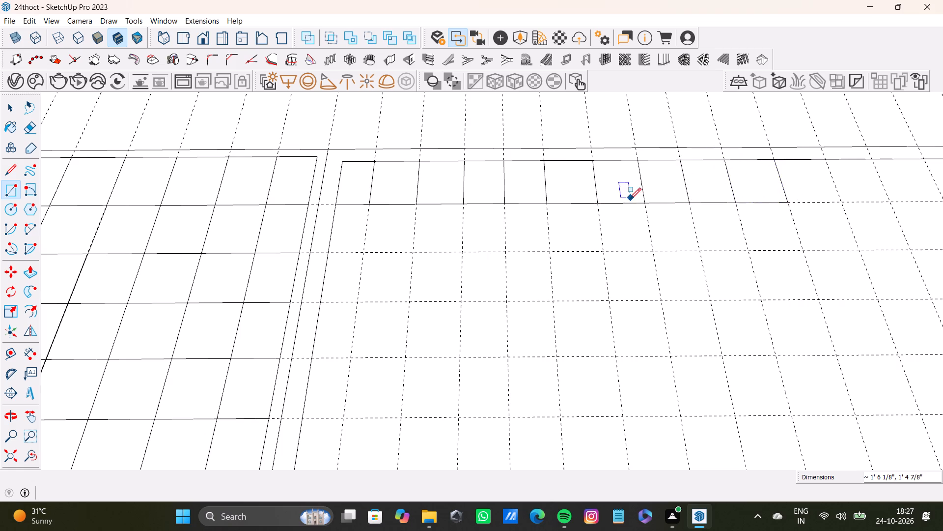
Complete the panel's top row with seven more rectangles about 1' 6 1/8" tall, ending at the frame's right inner edge.
scroll(626, 207, down, 8)
click(694, 190)
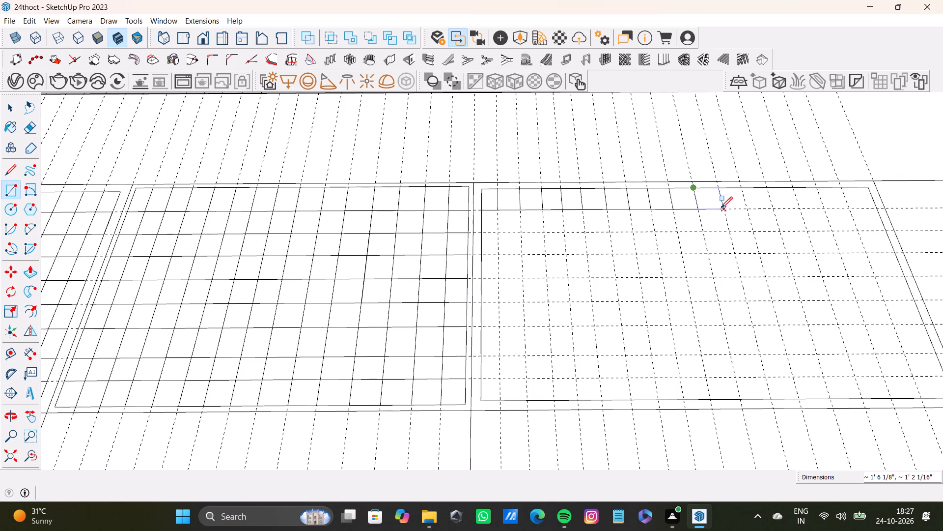
click(722, 209)
click(719, 190)
click(745, 207)
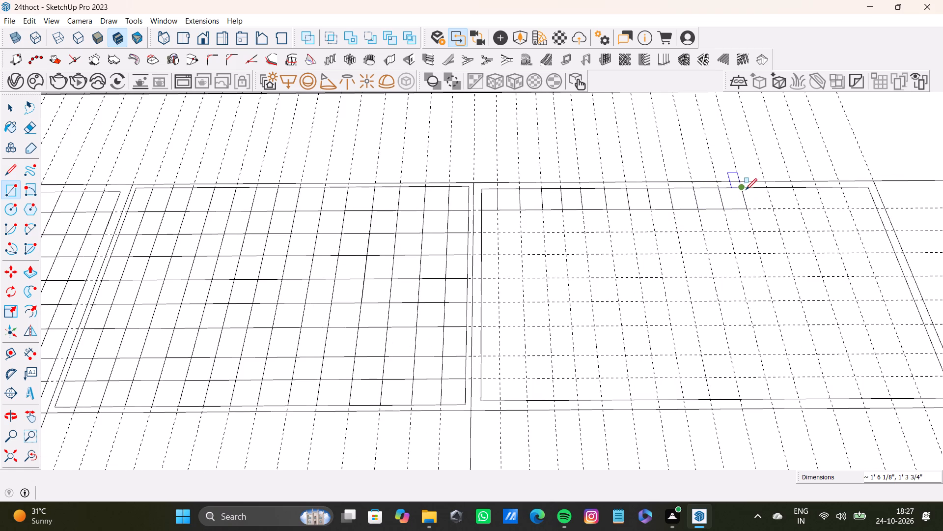
click(742, 189)
click(771, 208)
drag(768, 187, 771, 193)
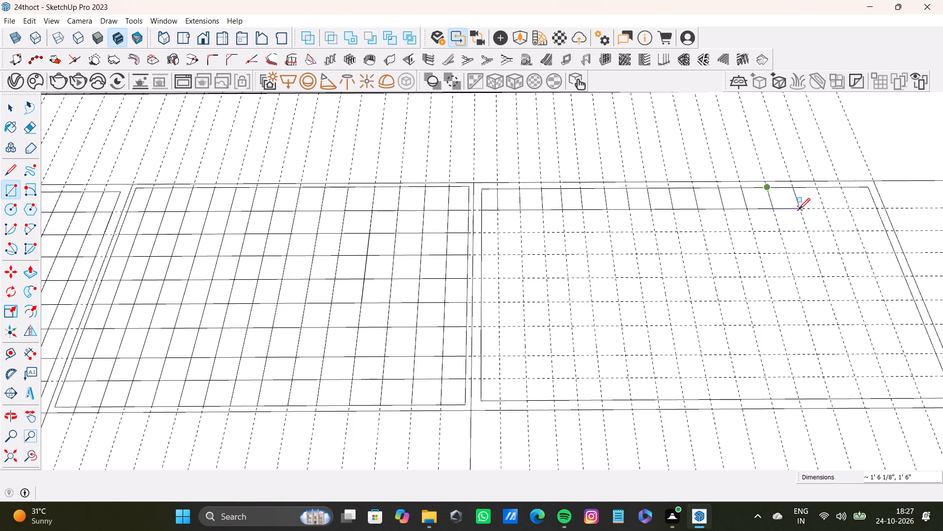
click(799, 209)
click(794, 190)
click(826, 208)
click(818, 188)
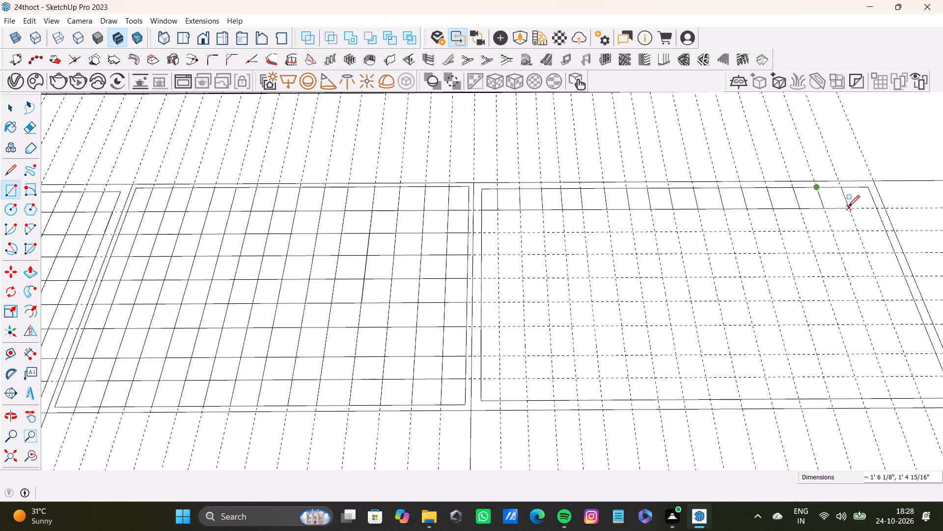
click(848, 206)
drag(843, 190, 848, 194)
click(874, 207)
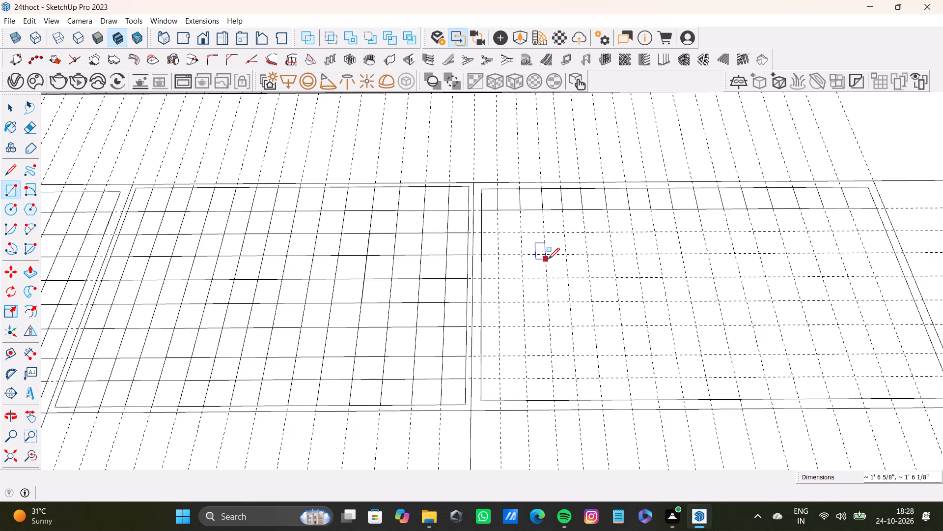
Draw the first four rectangles of the panel's second row, about 1' 6 7/16" tall, from the left inner edge.
click(484, 213)
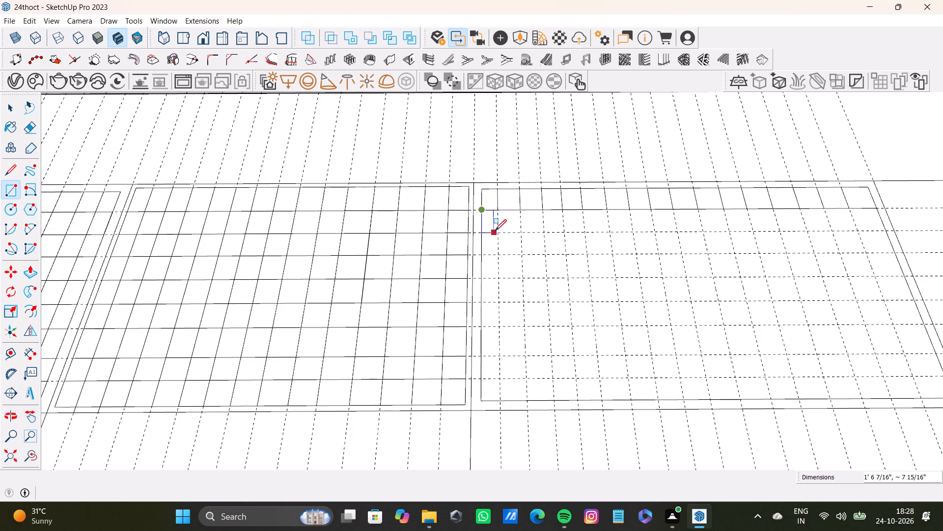
click(498, 232)
click(499, 210)
click(522, 233)
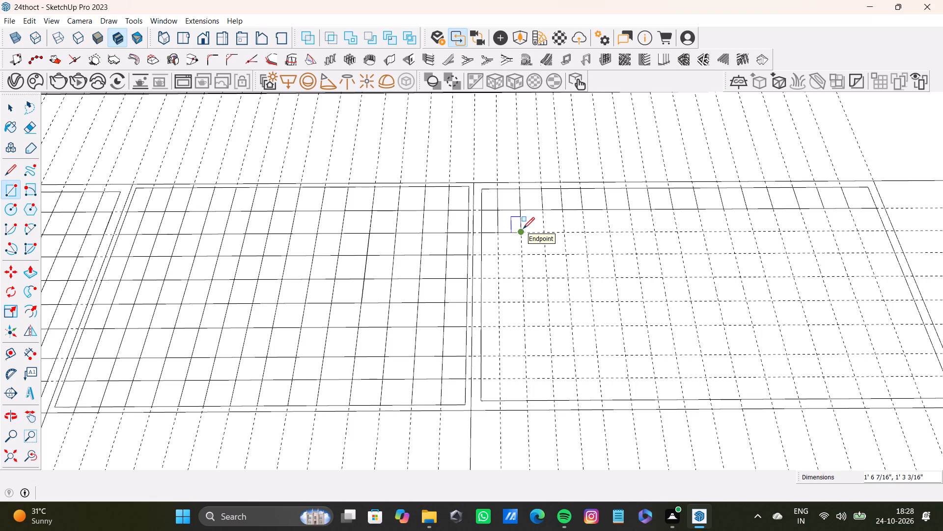
scroll(536, 228, up, 7)
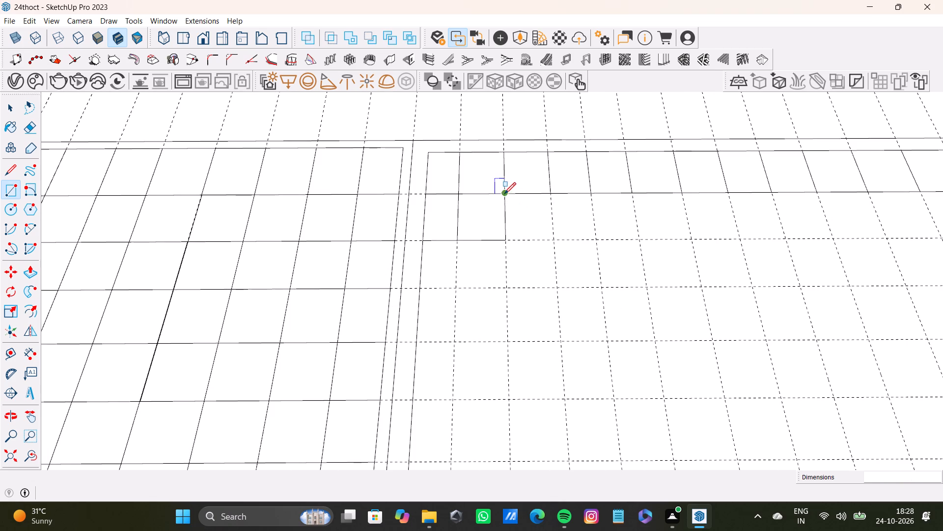
click(504, 194)
click(555, 240)
click(549, 195)
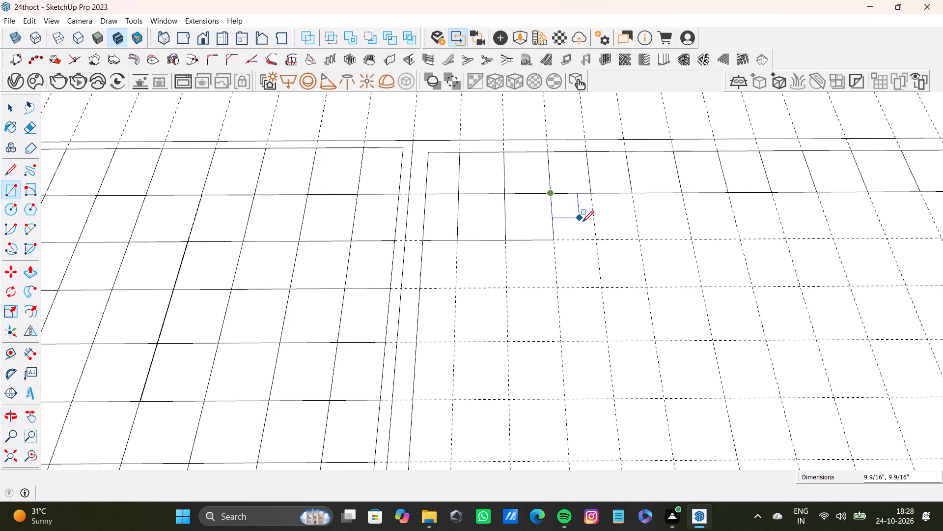
click(597, 238)
Extend the second row with four more rectangles about 1' 6 7/16" tall, through the eighth column.
click(591, 197)
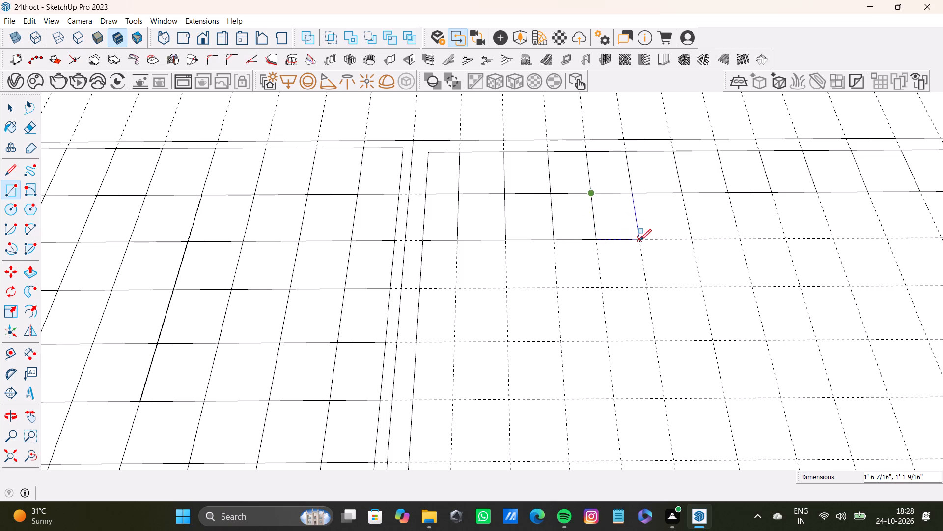
click(640, 240)
click(634, 195)
click(694, 239)
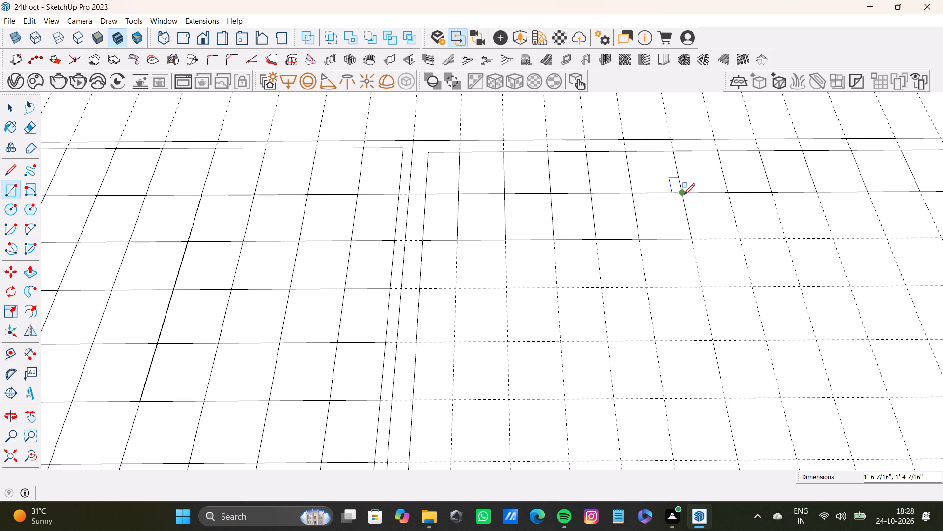
click(684, 195)
click(738, 237)
click(730, 195)
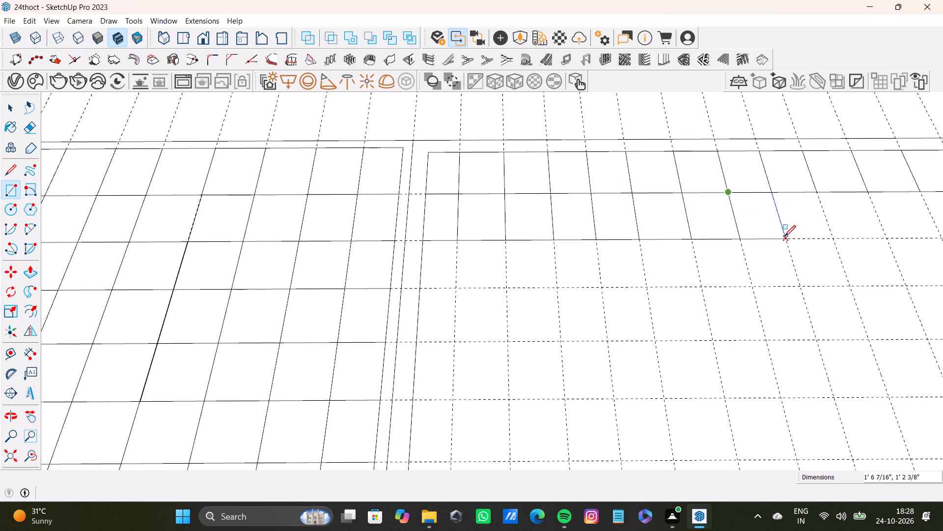
click(785, 237)
Add five more second-row rectangles about 1' 6 7/16" tall across the ninth to thirteenth columns.
scroll(666, 202, down, 8)
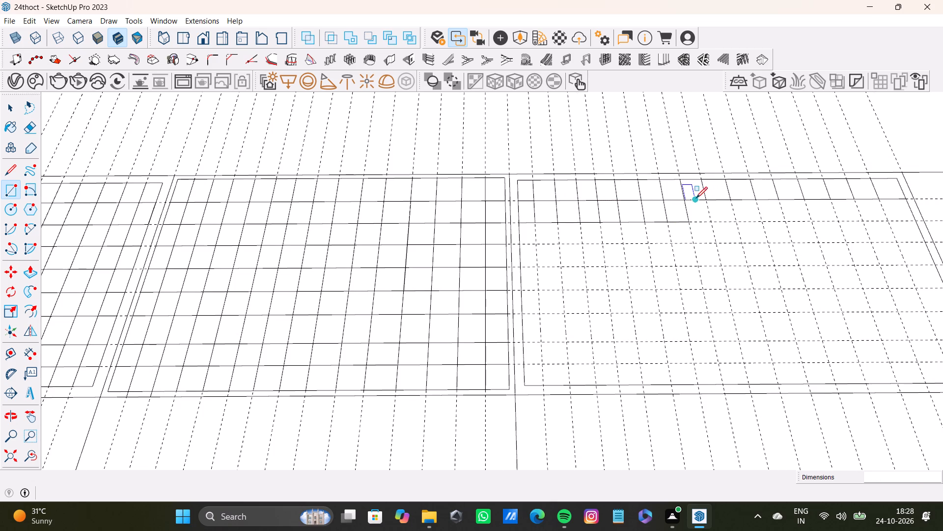
click(684, 202)
click(713, 222)
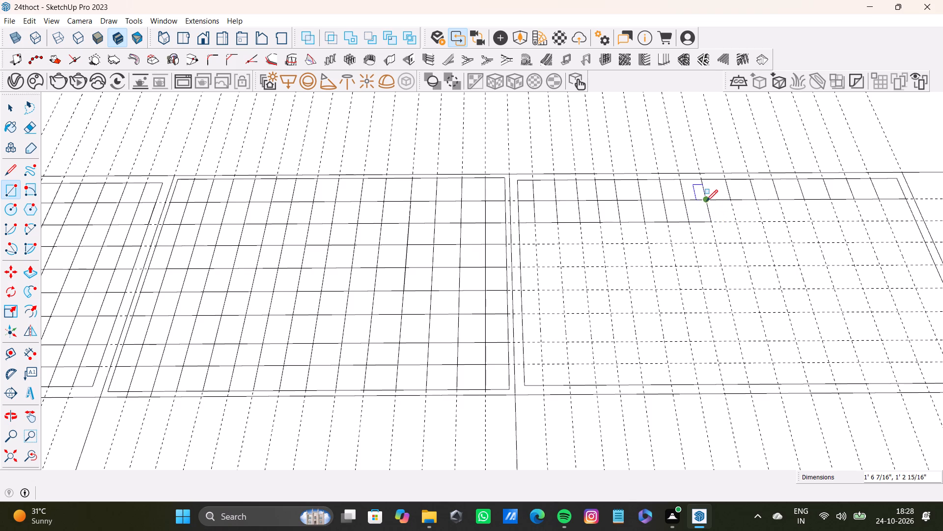
click(706, 201)
click(736, 222)
click(729, 198)
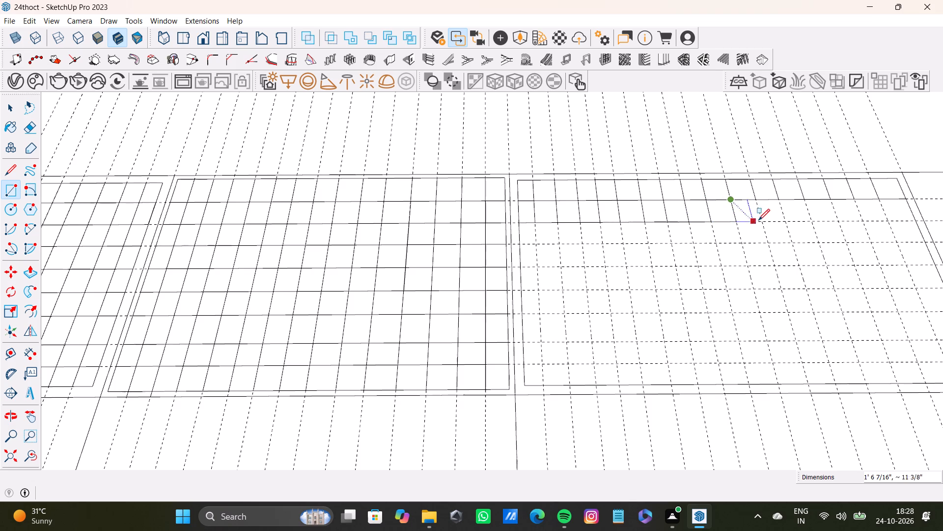
click(760, 220)
click(755, 203)
click(784, 219)
click(781, 203)
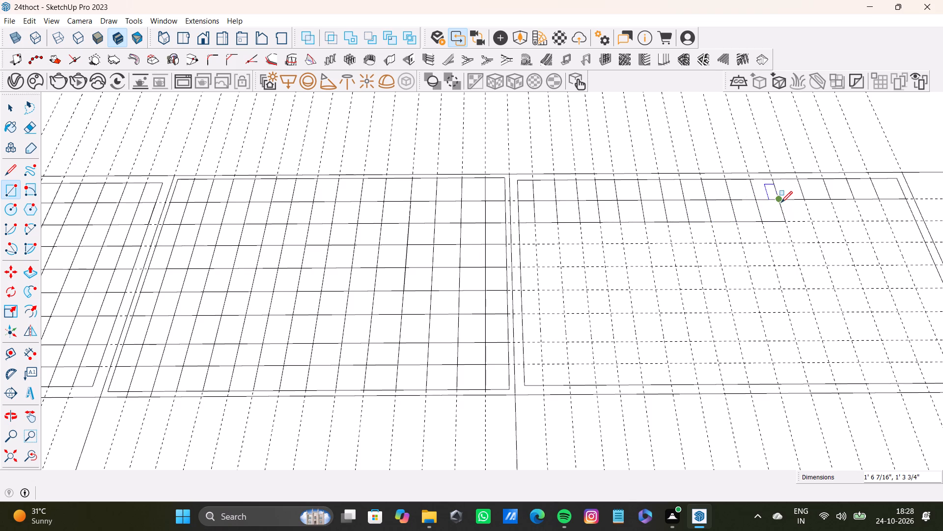
click(814, 221)
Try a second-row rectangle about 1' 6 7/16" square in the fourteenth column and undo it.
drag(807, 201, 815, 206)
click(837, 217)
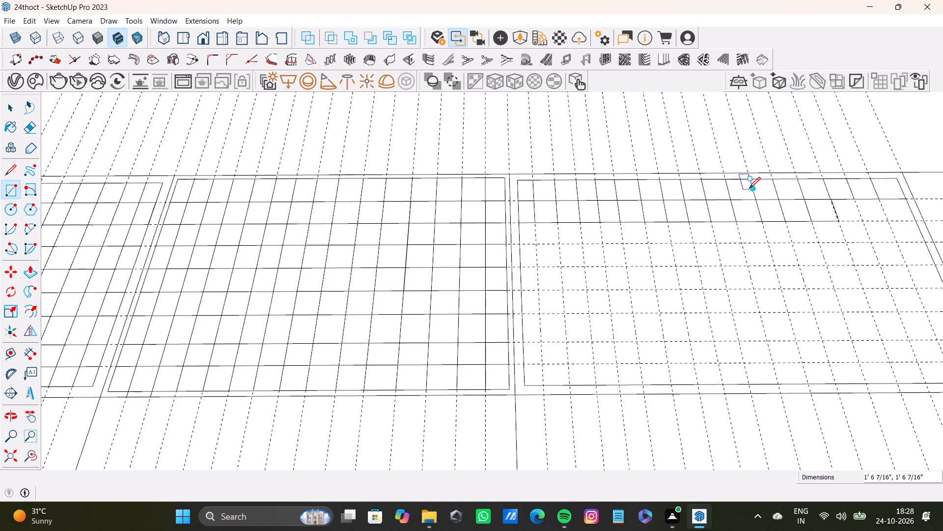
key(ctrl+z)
Finish the second row with four rectangles about 1' 6 7/16" tall, from the fourteenth column to the frame's right inner edge.
scroll(409, 155, down, 6)
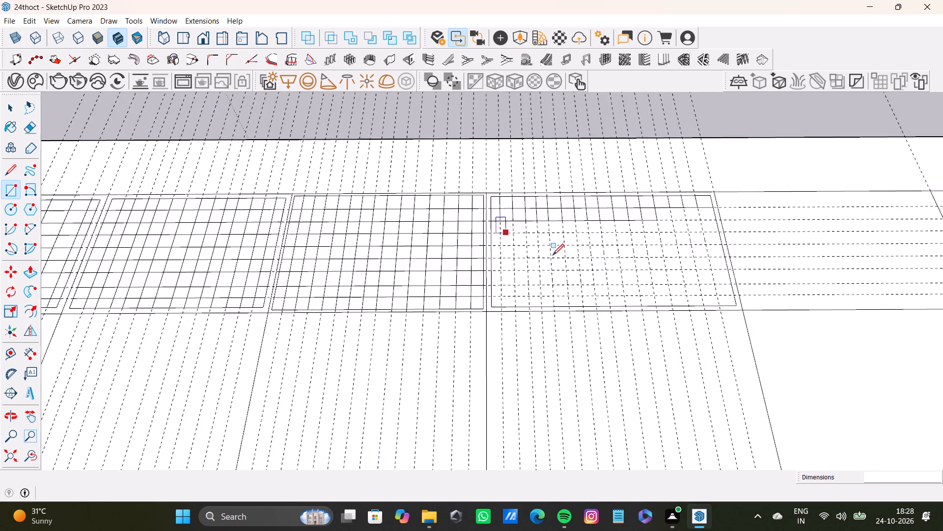
scroll(553, 255, down, 1)
scroll(671, 235, up, 7)
click(620, 192)
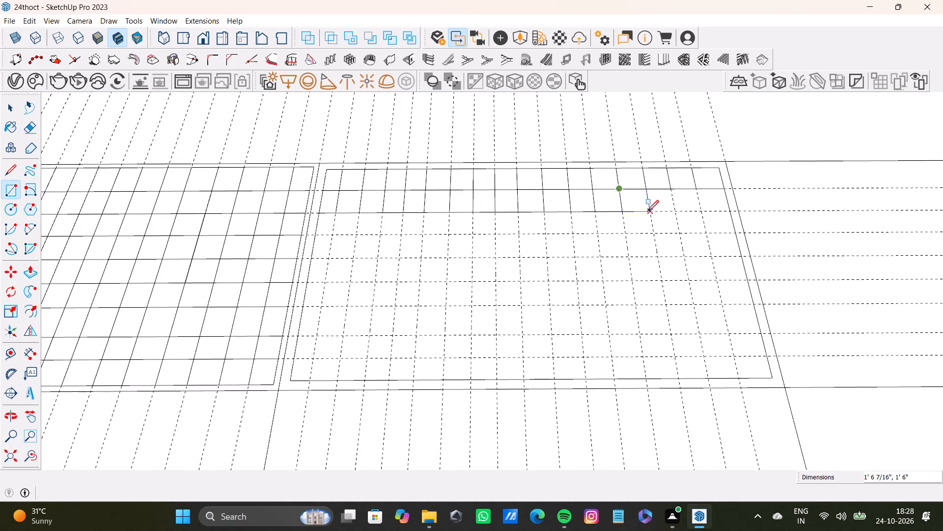
click(649, 213)
click(647, 192)
click(672, 211)
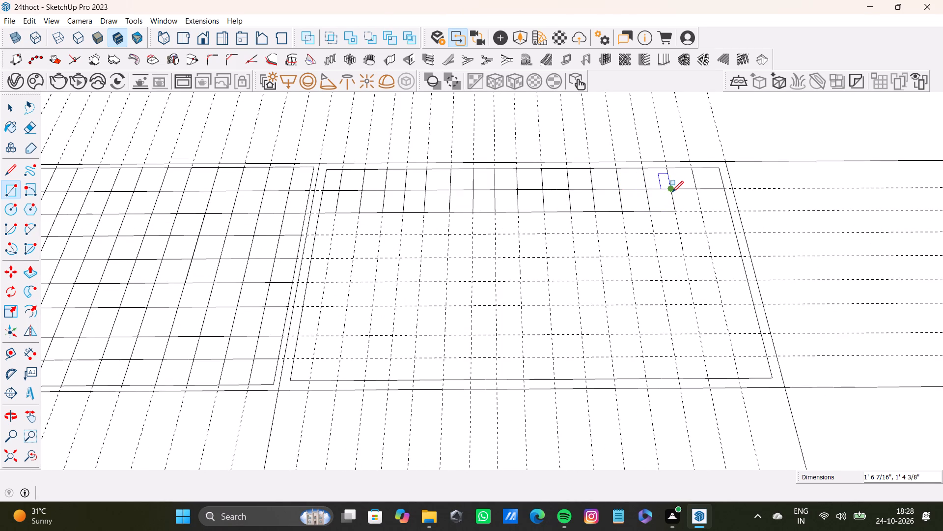
click(672, 193)
click(698, 210)
click(696, 192)
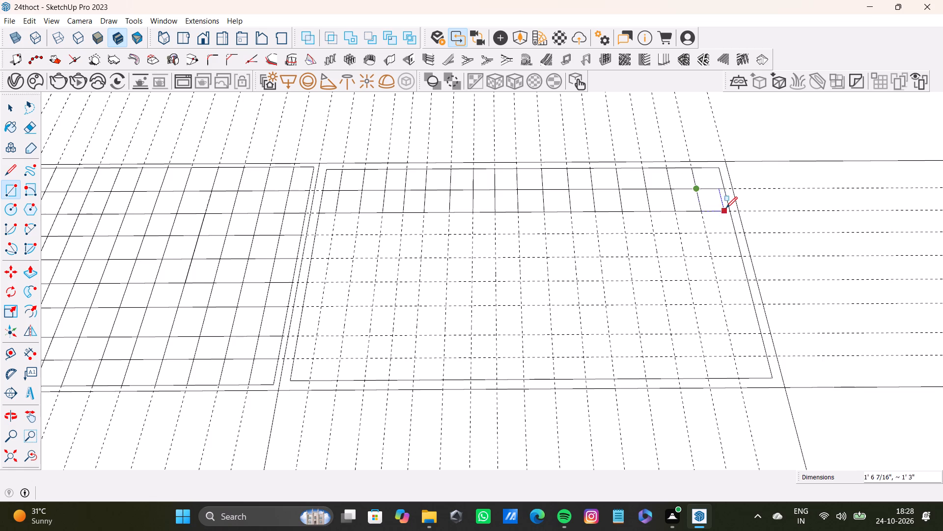
click(728, 208)
Start the third row with four rectangles about 1' 5 3/16" tall, from the frame's inner edge through the fourth column.
scroll(332, 235, up, 4)
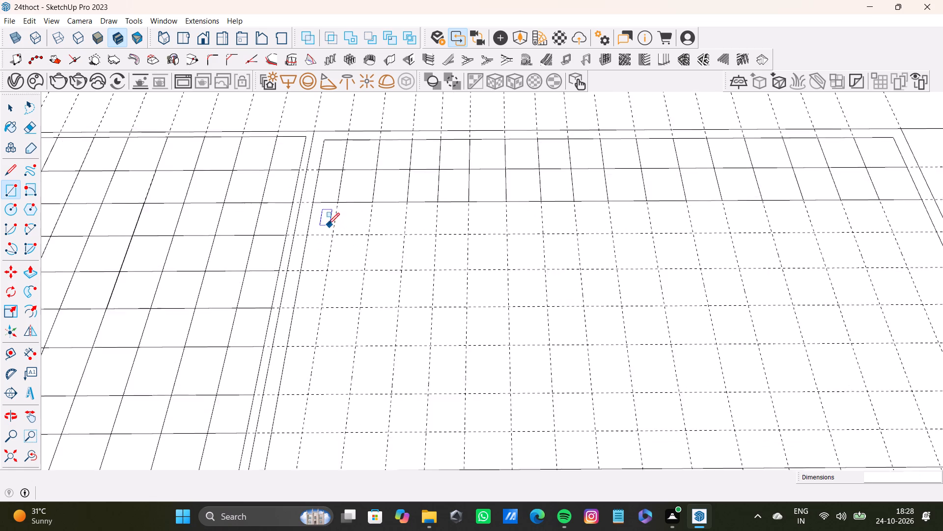
scroll(328, 224, up, 2)
click(311, 199)
click(334, 239)
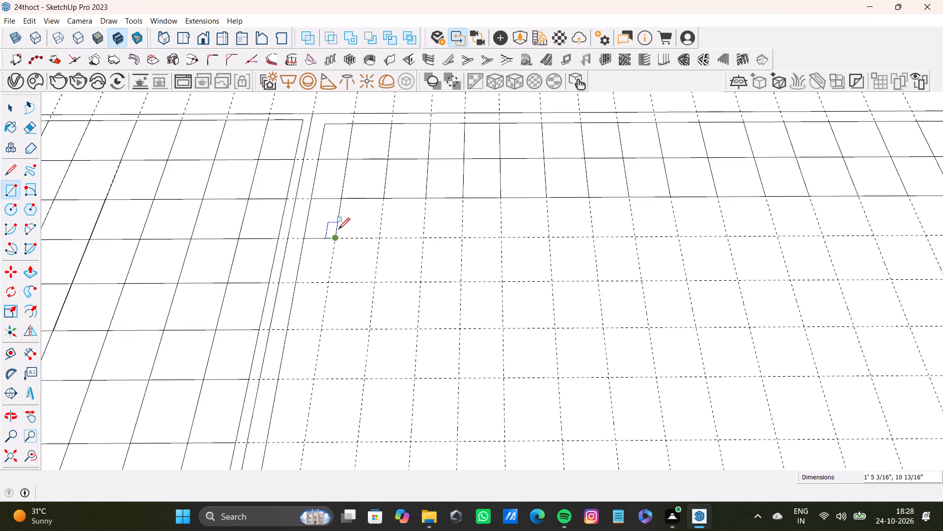
click(340, 202)
click(377, 237)
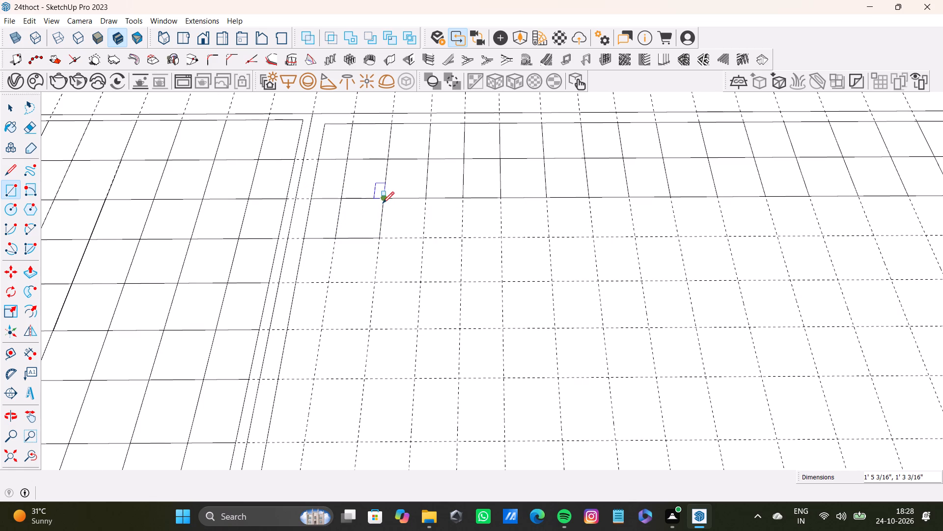
click(383, 203)
click(424, 239)
click(426, 202)
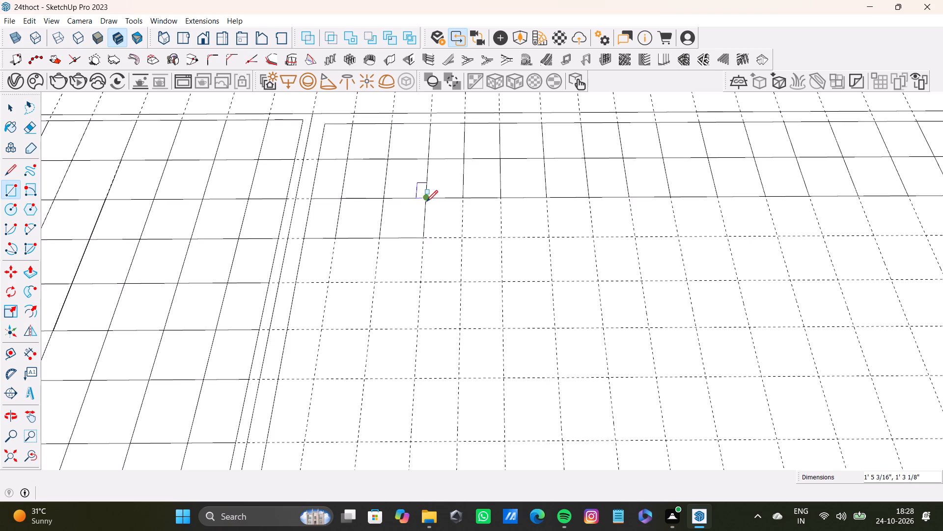
click(459, 237)
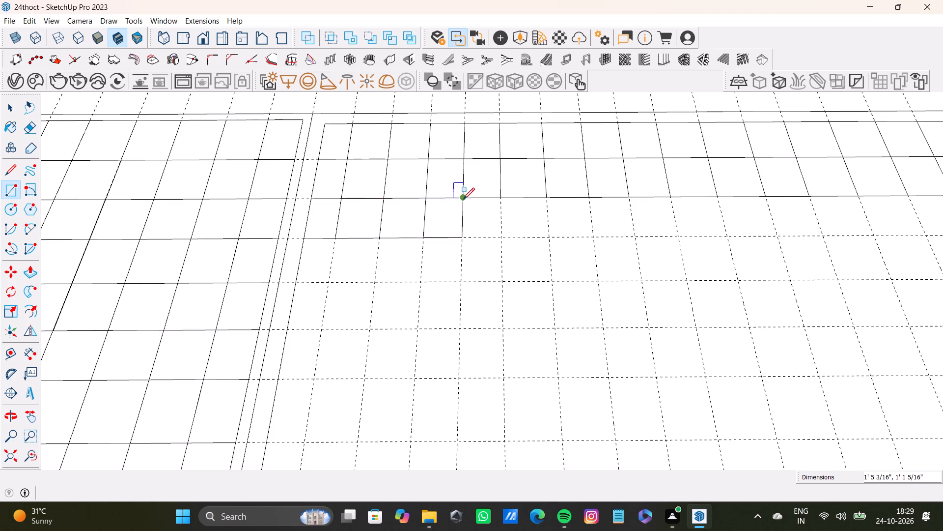
Extend the third row with five more rectangles about 1' 5 3/16" tall across the fifth to ninth columns.
click(463, 199)
click(499, 237)
click(500, 201)
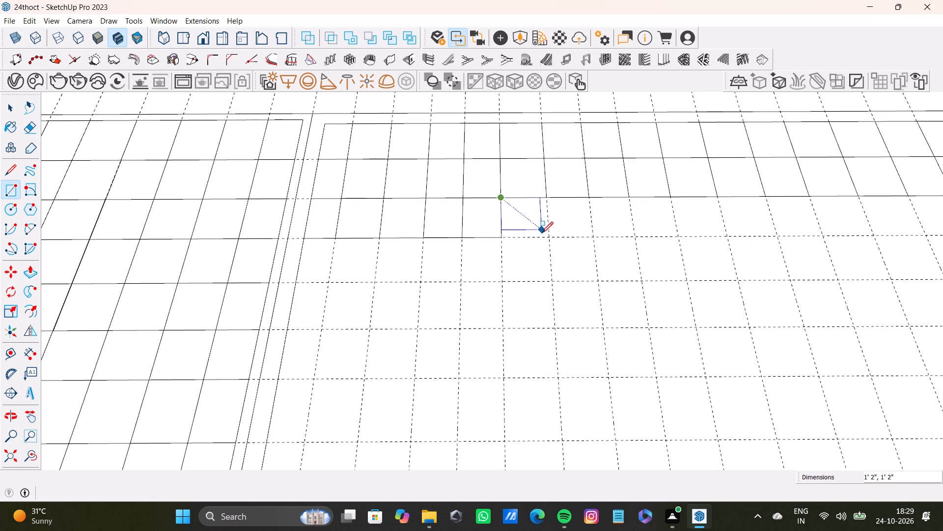
click(547, 235)
click(550, 202)
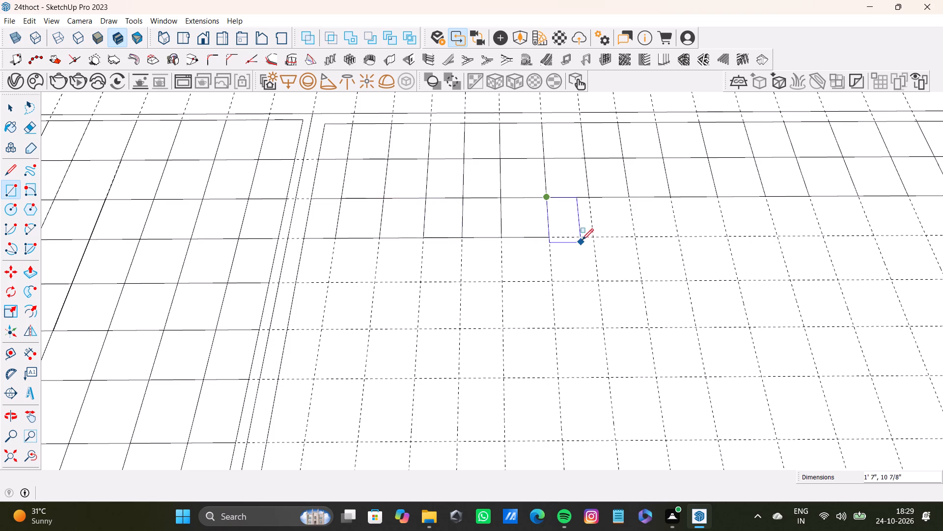
click(594, 238)
click(592, 198)
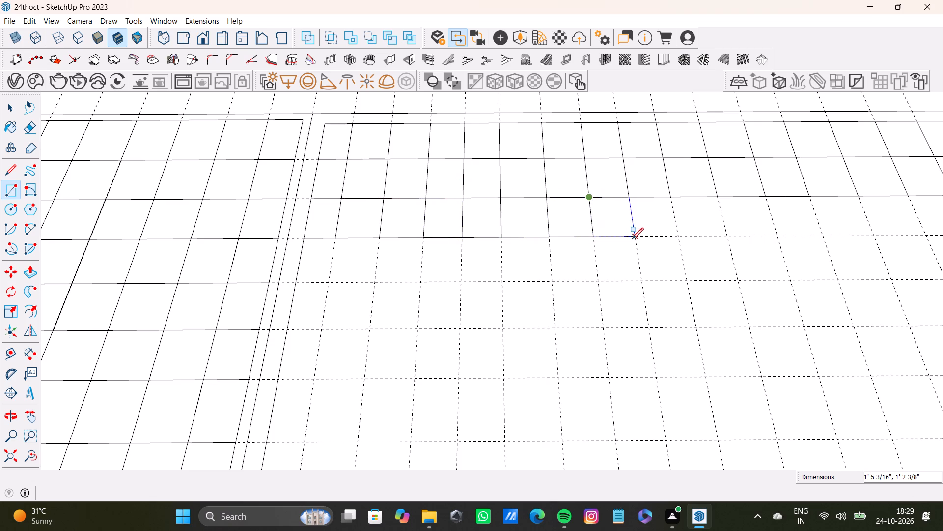
click(632, 239)
click(630, 199)
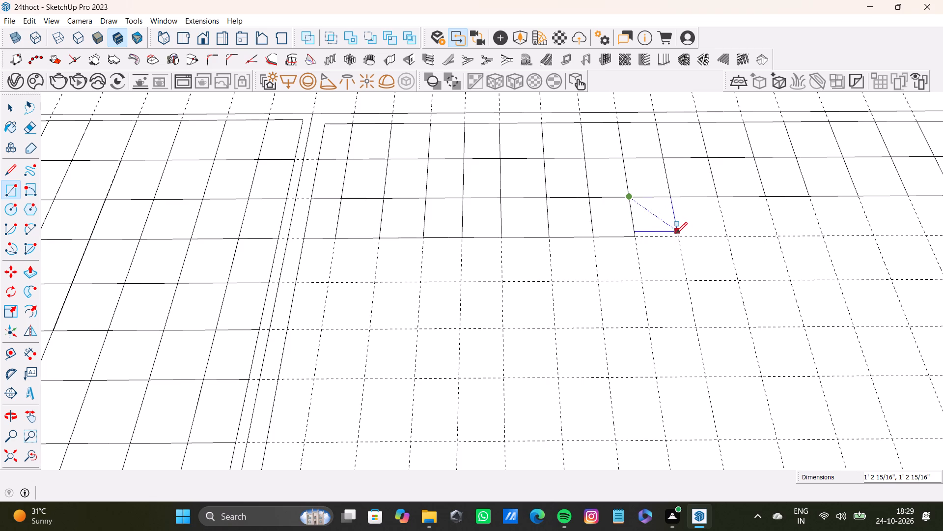
click(676, 236)
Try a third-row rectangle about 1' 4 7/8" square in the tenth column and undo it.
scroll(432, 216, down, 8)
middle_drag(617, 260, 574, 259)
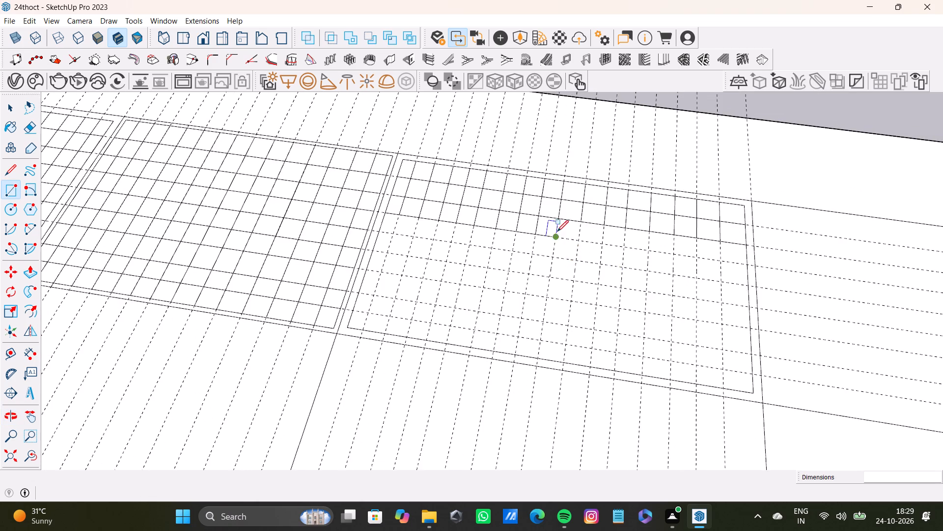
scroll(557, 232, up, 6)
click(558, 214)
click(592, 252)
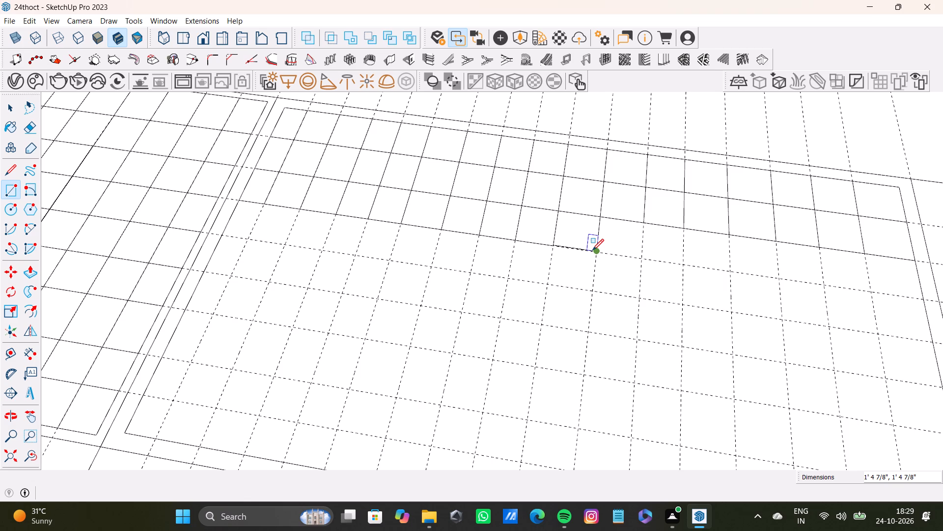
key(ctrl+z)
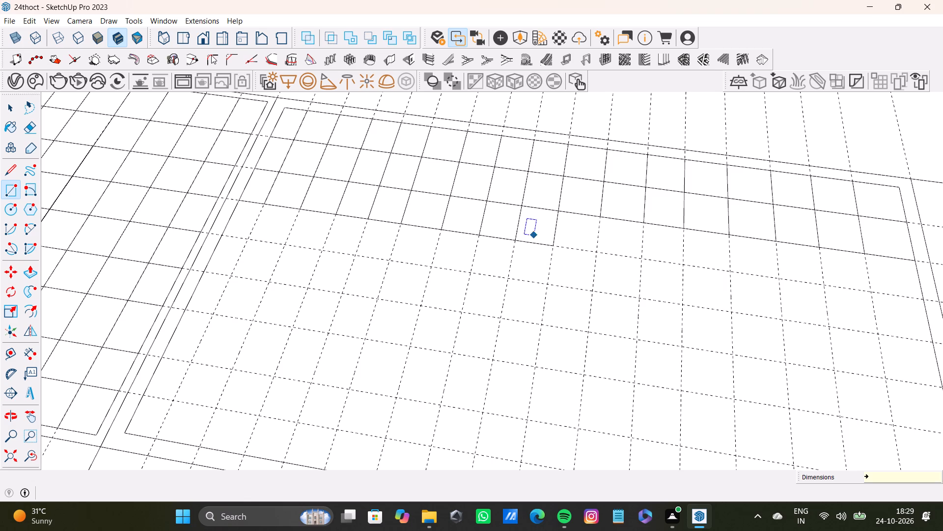
Draw four third-row rectangles about 1' 5 3/16" tall across the tenth to thirteenth columns.
scroll(468, 228, up, 6)
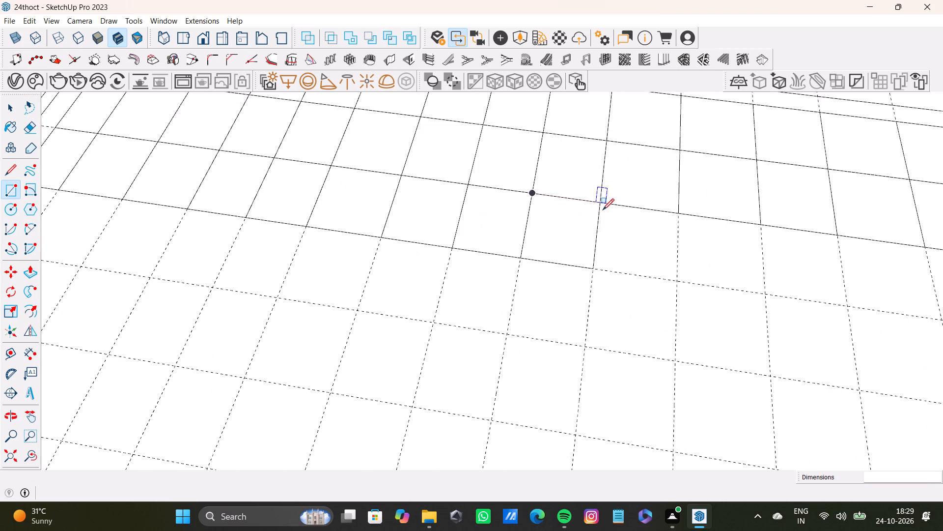
click(600, 205)
click(679, 281)
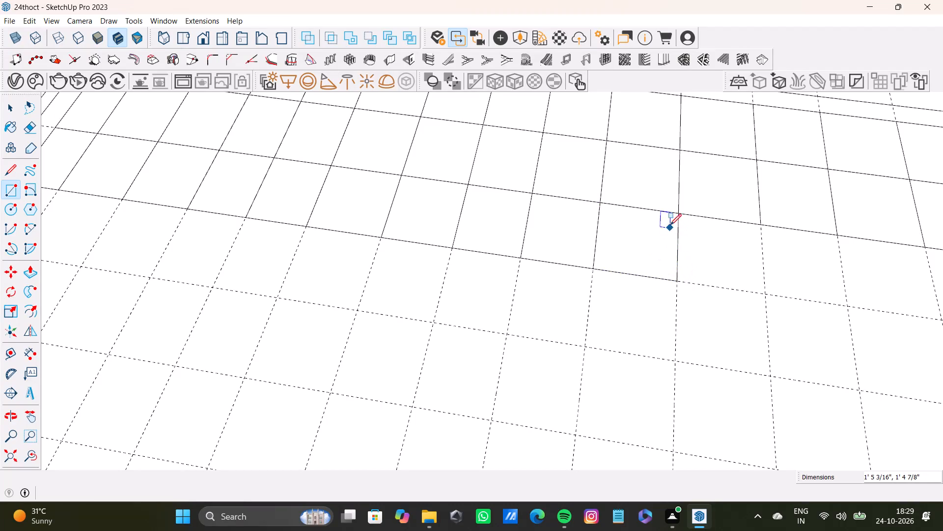
click(676, 215)
click(762, 294)
scroll(505, 239, down, 9)
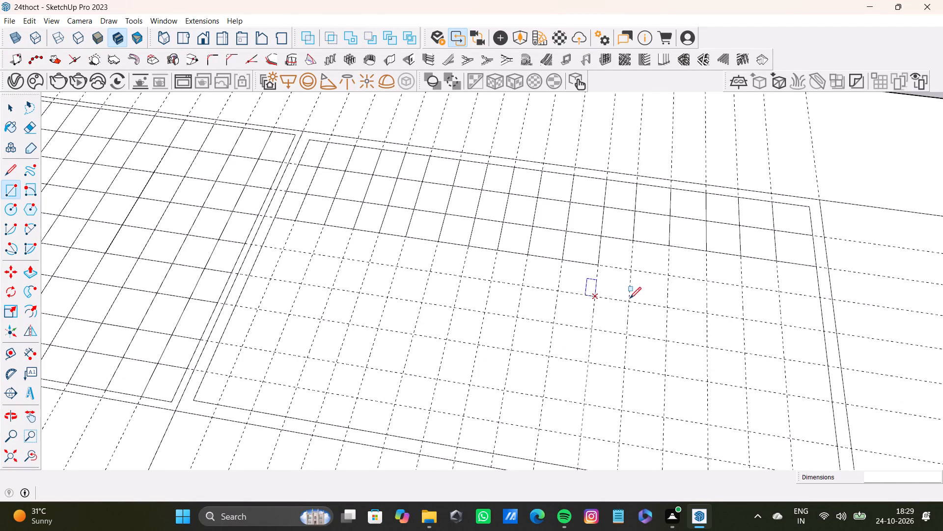
click(597, 238)
click(629, 267)
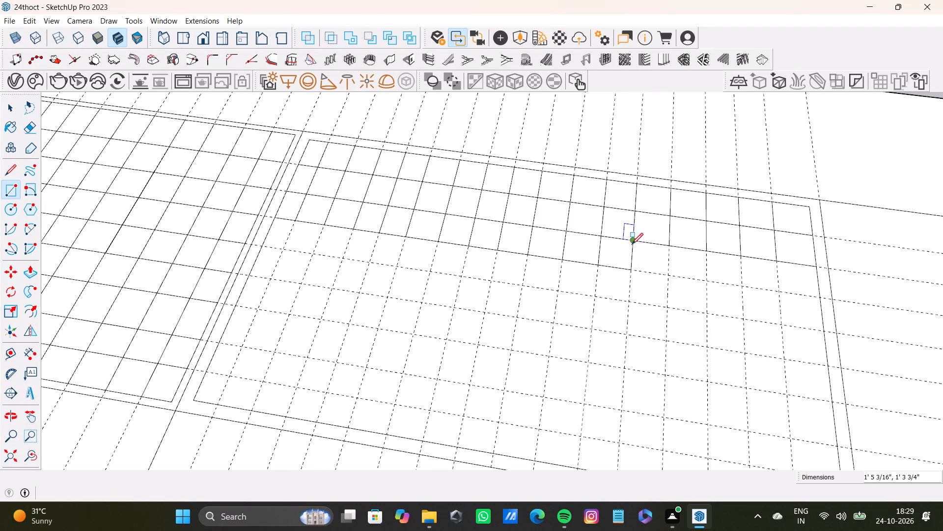
click(632, 244)
click(667, 272)
Finish the third row with four rectangles about 1' 5 3/16" tall, from the fourteenth column to the frame's inner edge.
click(666, 249)
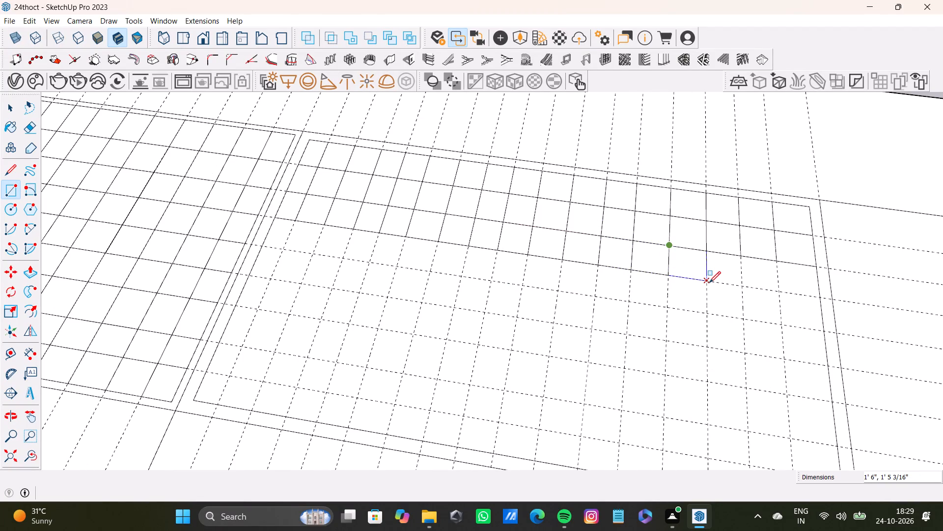
click(709, 283)
click(705, 254)
click(740, 285)
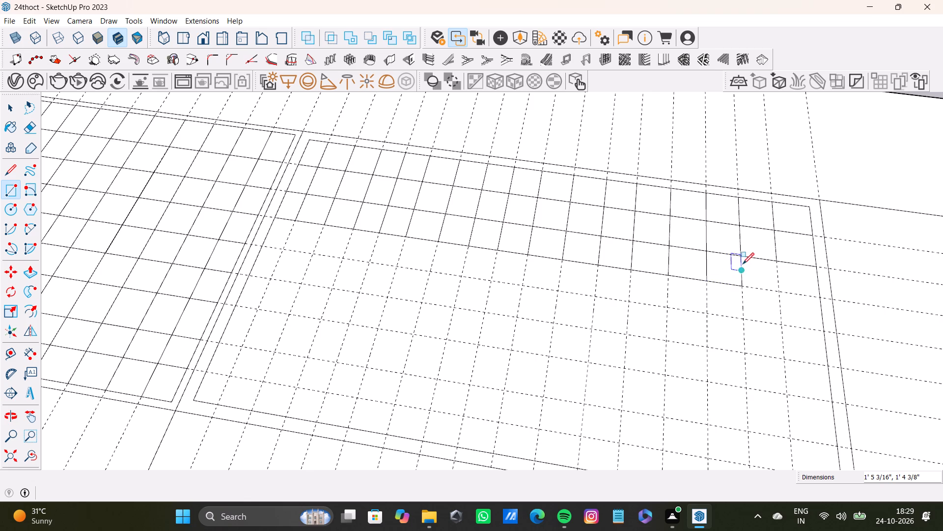
click(742, 260)
click(781, 290)
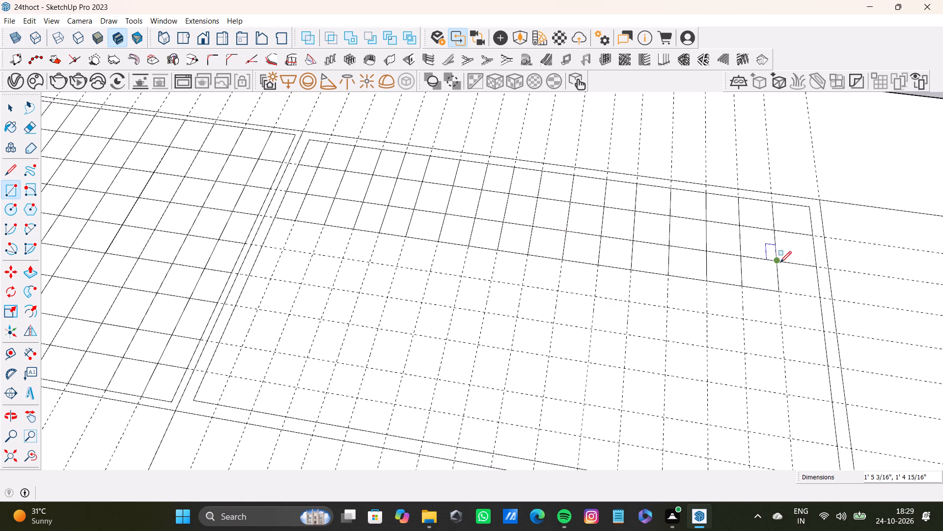
click(777, 262)
click(818, 296)
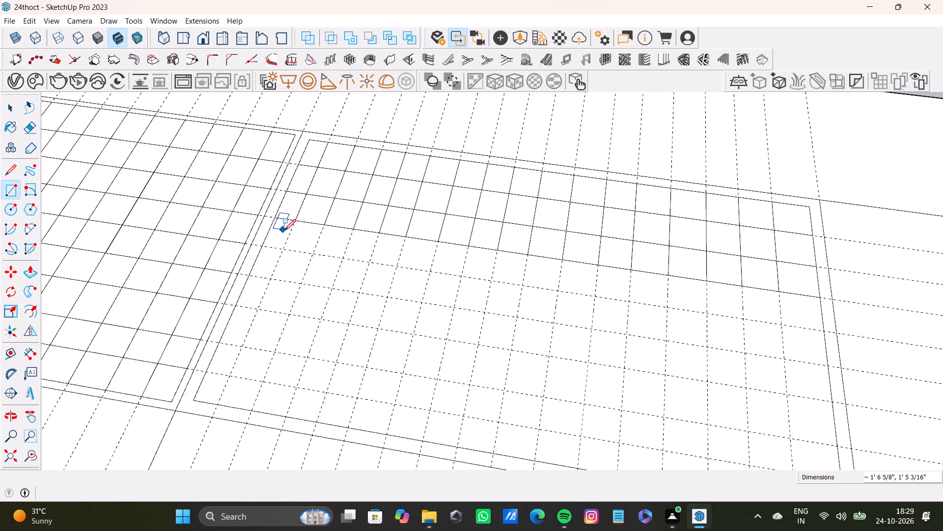
Start the fourth row with four rectangles about 1' 5 9/16" tall, from the frame's inner edge through the fourth column.
scroll(284, 231, up, 3)
click(271, 211)
click(285, 257)
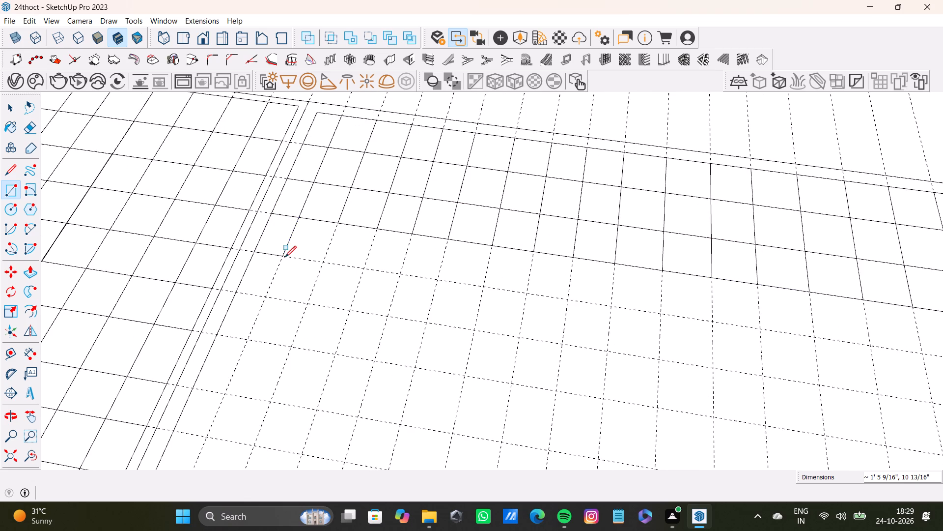
click(298, 217)
click(323, 262)
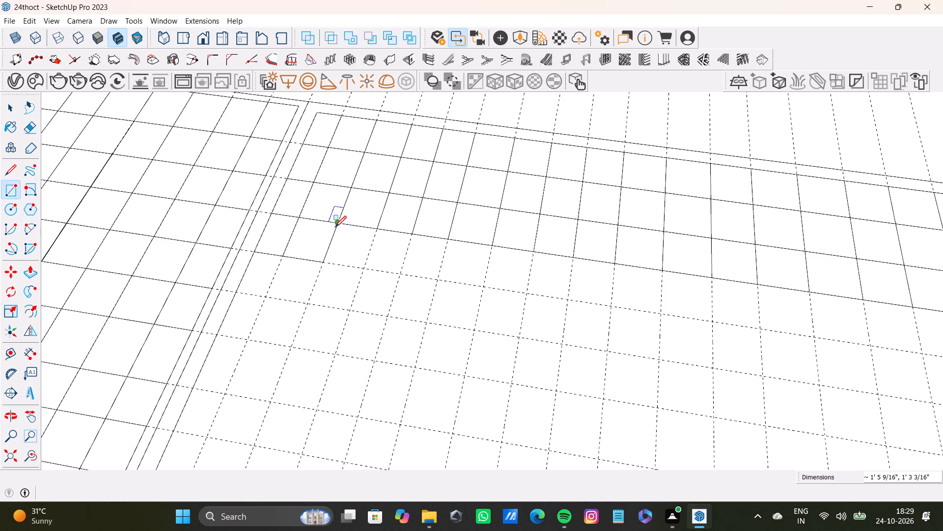
click(335, 227)
click(363, 269)
click(378, 232)
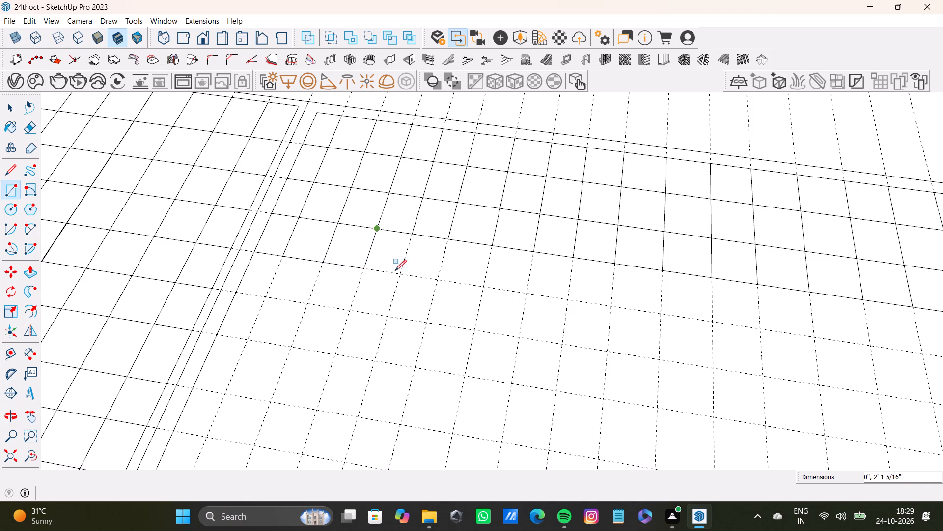
click(400, 276)
Extend the fourth row with five more rectangles about 1' 5 9/16" tall across the fifth to ninth columns.
click(413, 237)
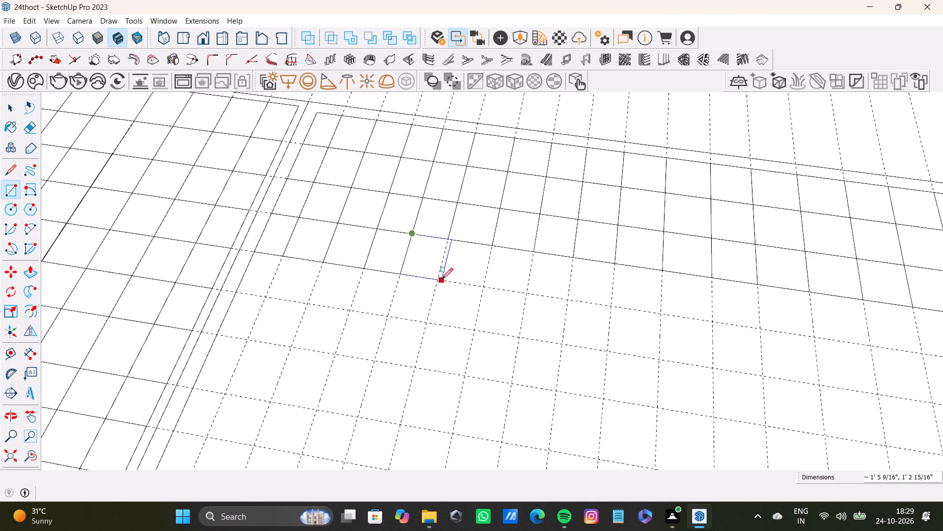
click(438, 280)
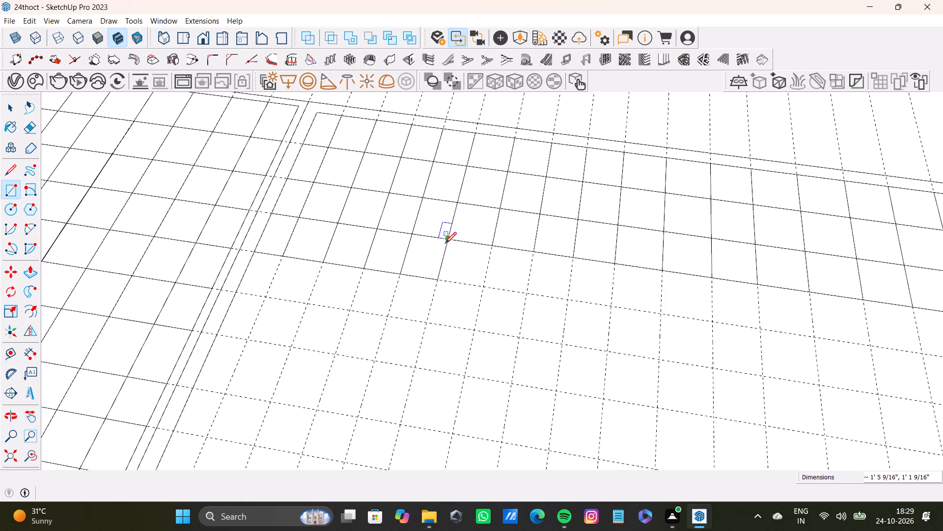
click(445, 243)
click(482, 286)
click(491, 248)
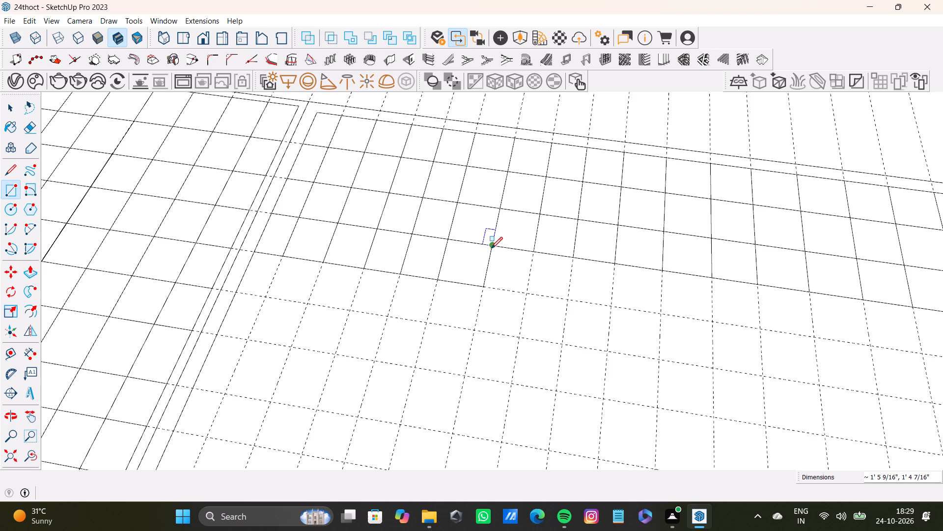
click(526, 292)
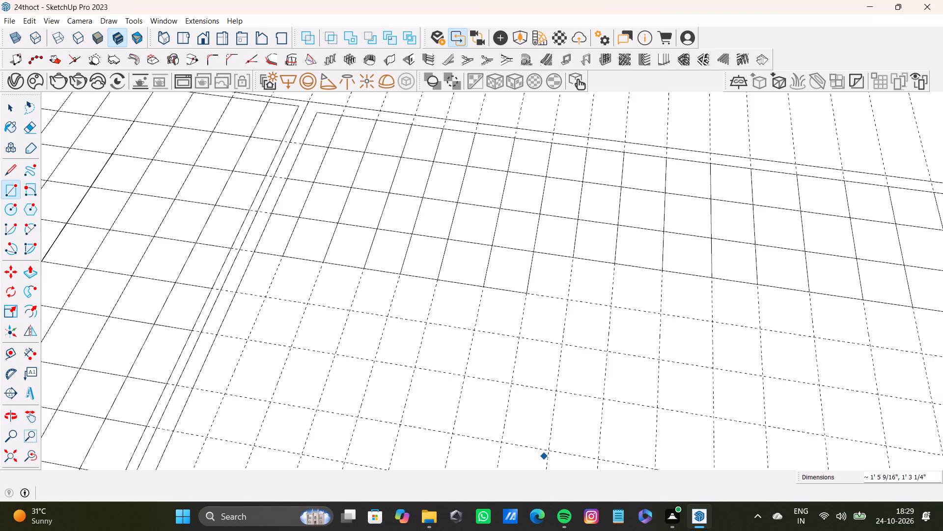
drag(531, 255, 540, 260)
click(566, 300)
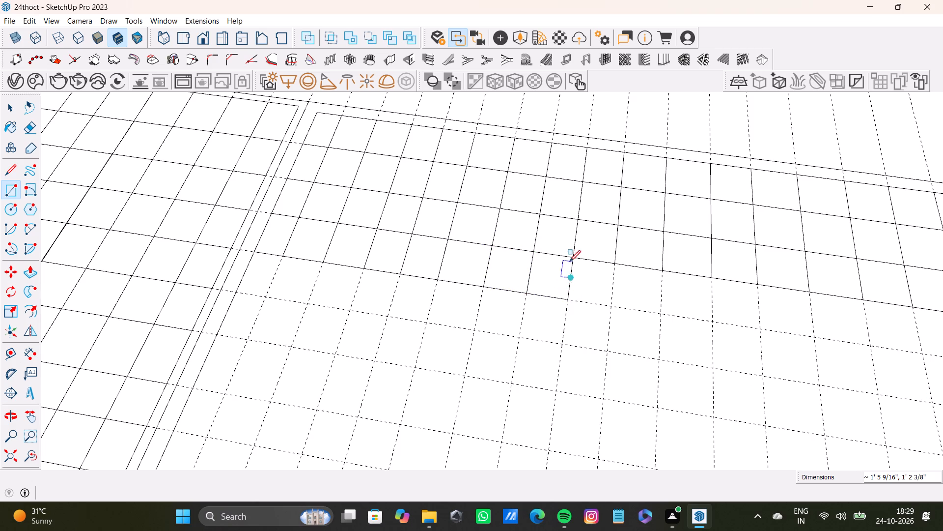
click(573, 259)
click(610, 306)
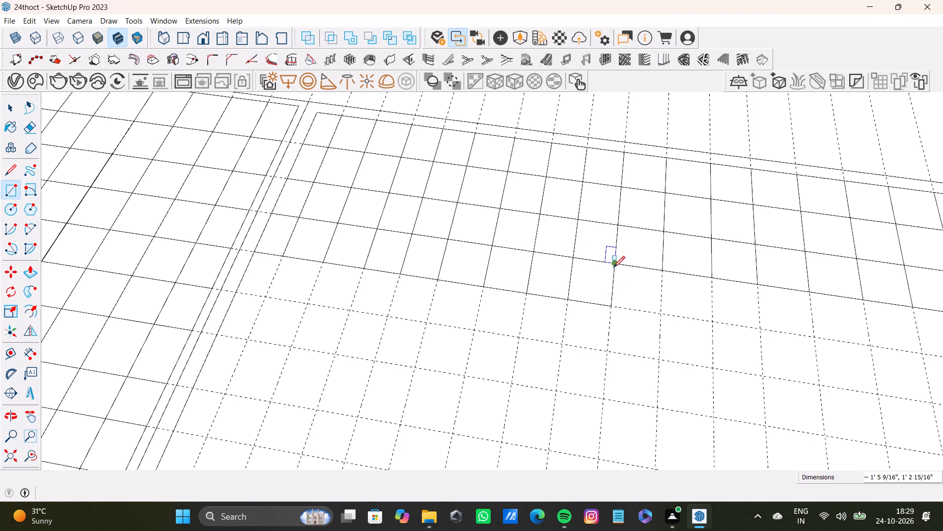
Add five more fourth-row rectangles about 1' 5 9/16" tall across the tenth to fourteenth columns.
click(613, 267)
click(660, 312)
click(664, 271)
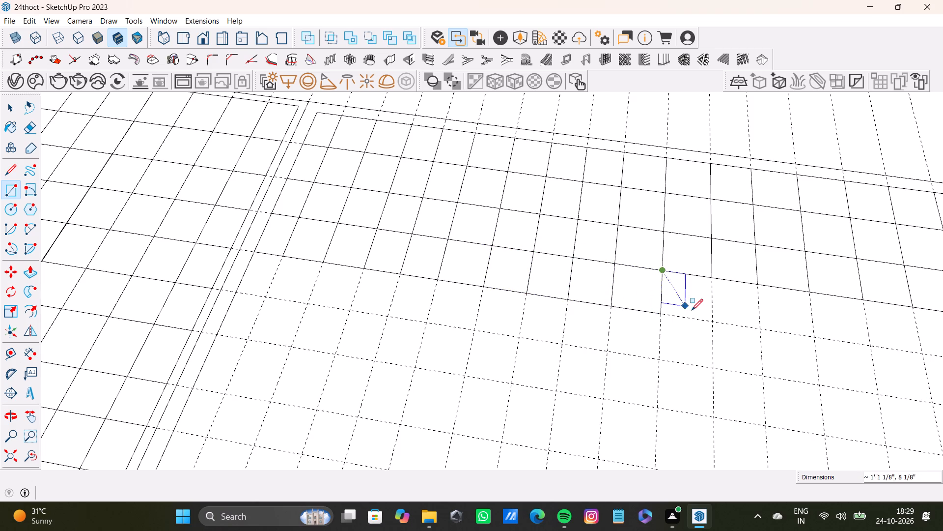
click(711, 321)
scroll(581, 273, down, 8)
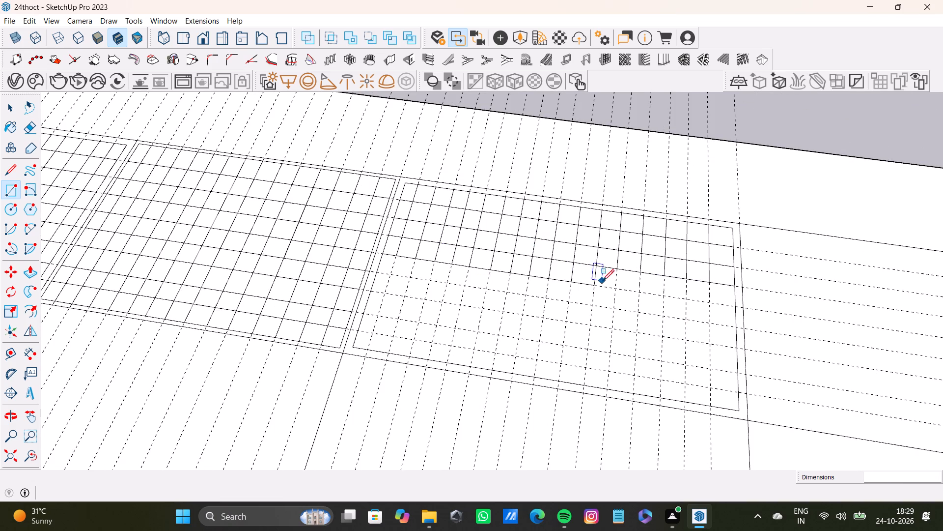
drag(594, 268, 600, 269)
click(614, 288)
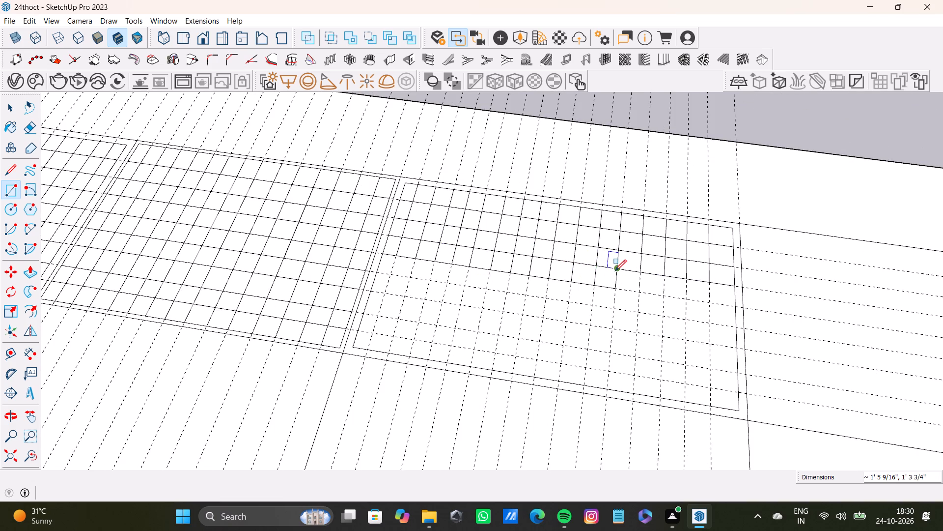
click(615, 270)
click(639, 295)
click(641, 274)
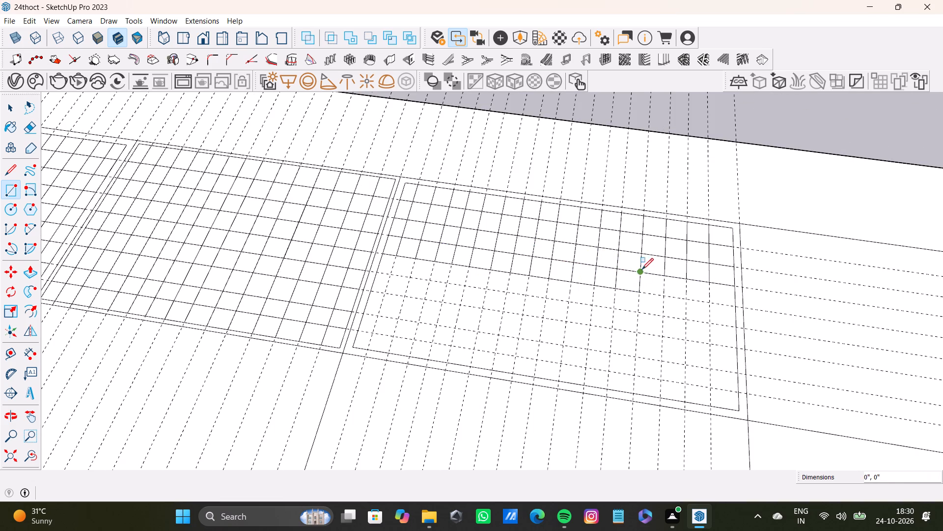
click(665, 297)
Finish the fourth row with three rectangles about 1' 5 9/16" tall, from the fifteenth column to the frame's inner edge.
drag(666, 277, 668, 282)
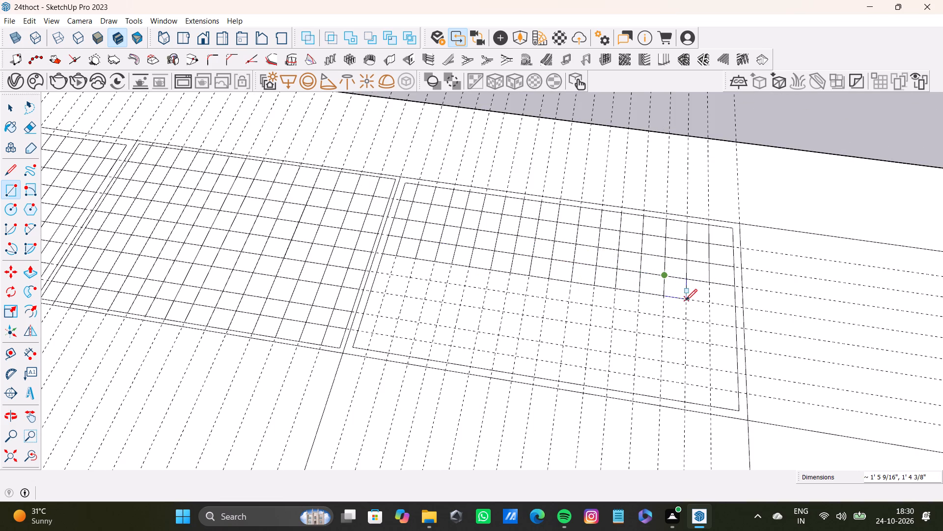
click(686, 300)
click(685, 284)
click(708, 308)
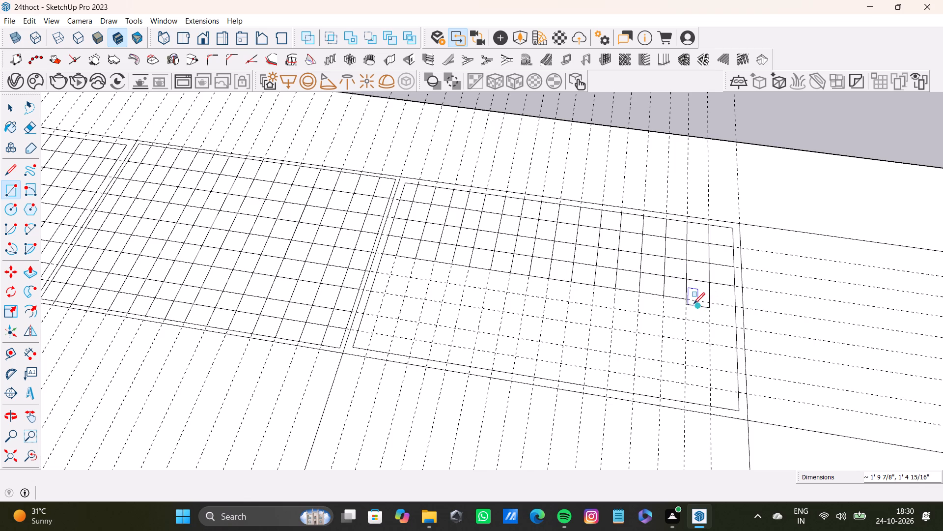
key(ctrl+z)
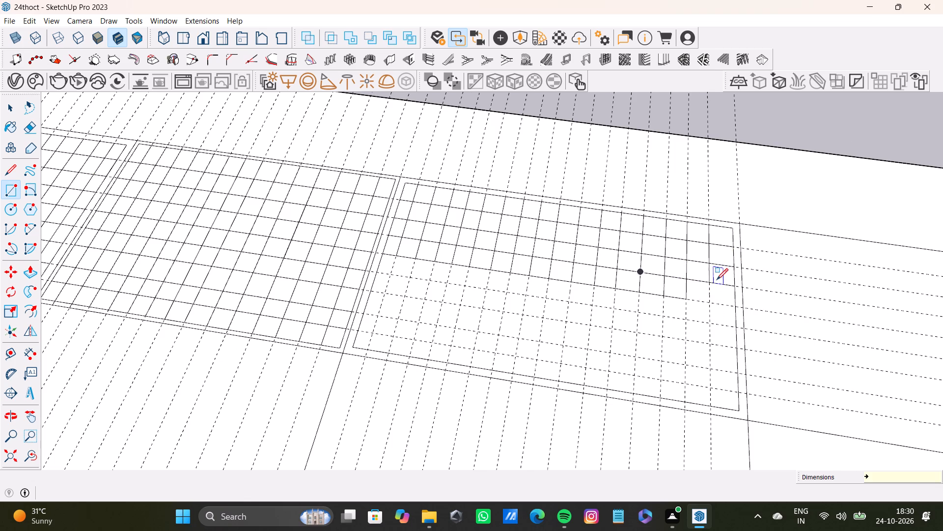
scroll(716, 280, up, 6)
click(664, 277)
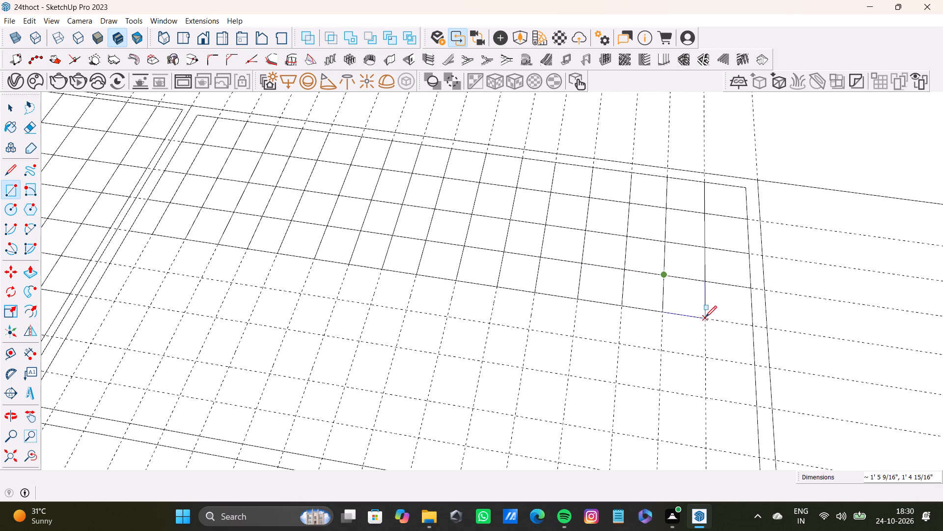
click(705, 317)
click(702, 281)
click(751, 323)
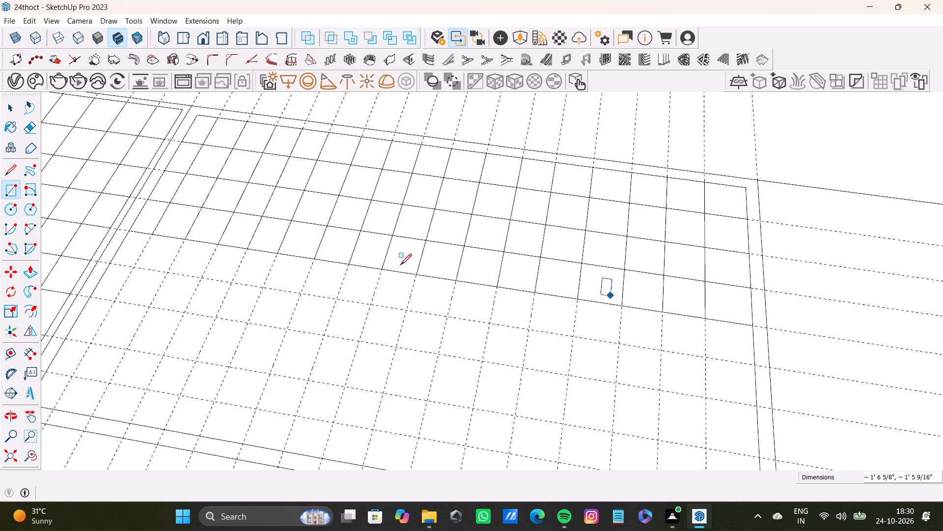
Start the fifth row with five rectangles about 1' 5 1/16" tall, from the frame's inner edge through the fifth column.
scroll(129, 235, up, 4)
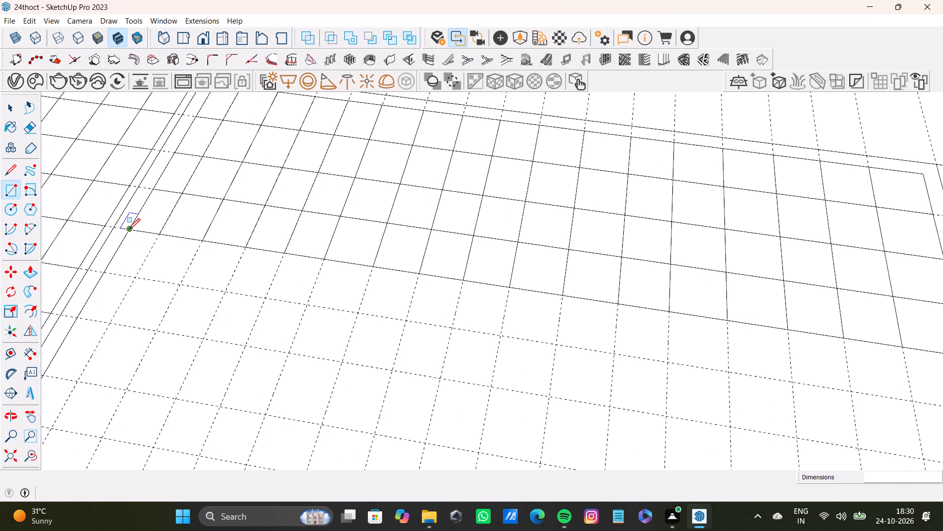
scroll(129, 230, up, 2)
click(130, 232)
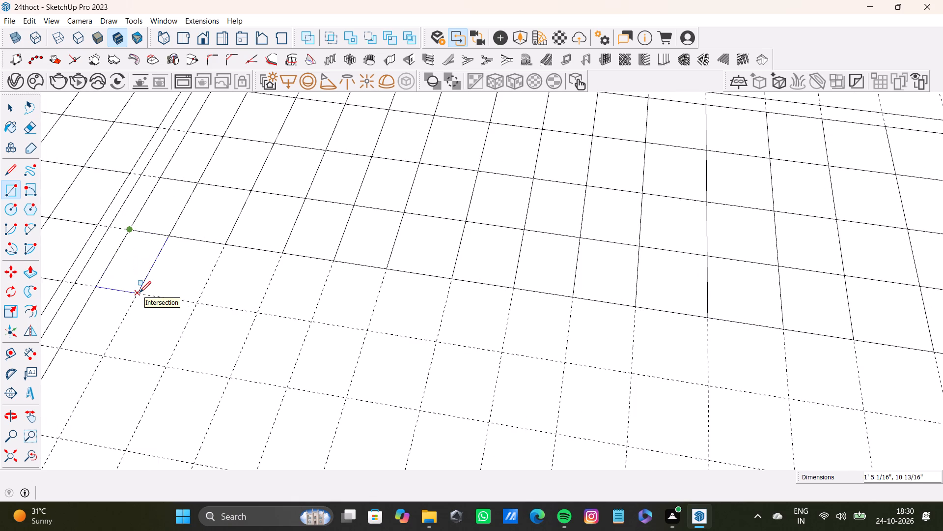
click(139, 293)
click(167, 237)
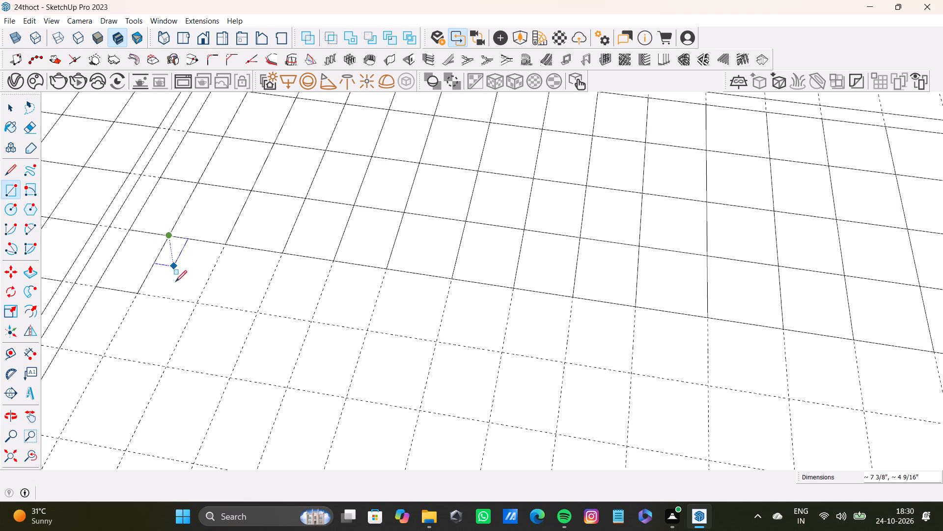
click(196, 304)
click(224, 246)
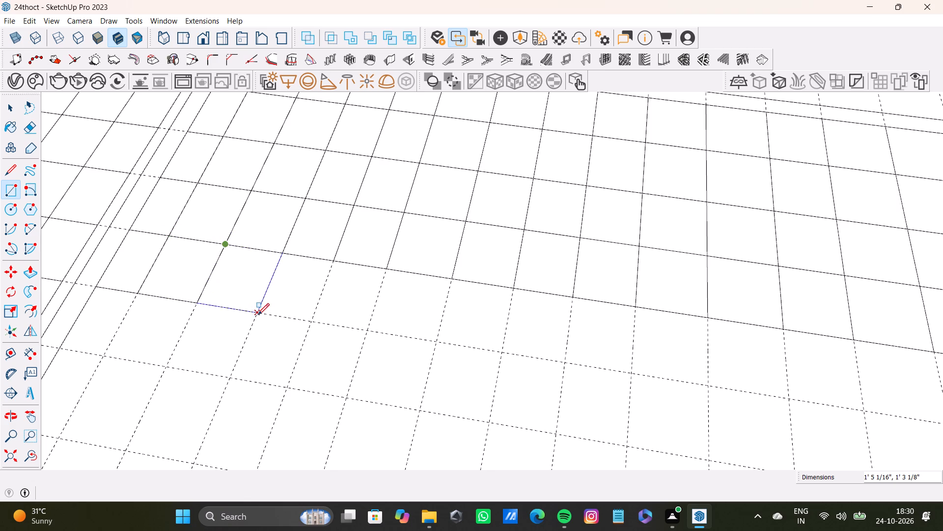
click(258, 315)
click(282, 256)
click(311, 324)
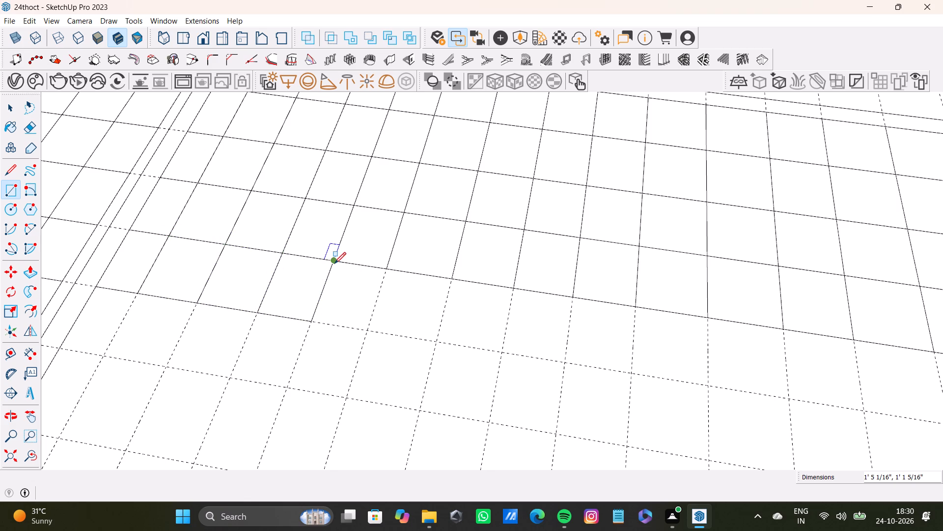
click(334, 264)
click(369, 332)
Extend the fifth row with six more rectangles about 1' 5 1/16" tall across the sixth to eleventh columns.
drag(388, 270, 391, 278)
click(434, 343)
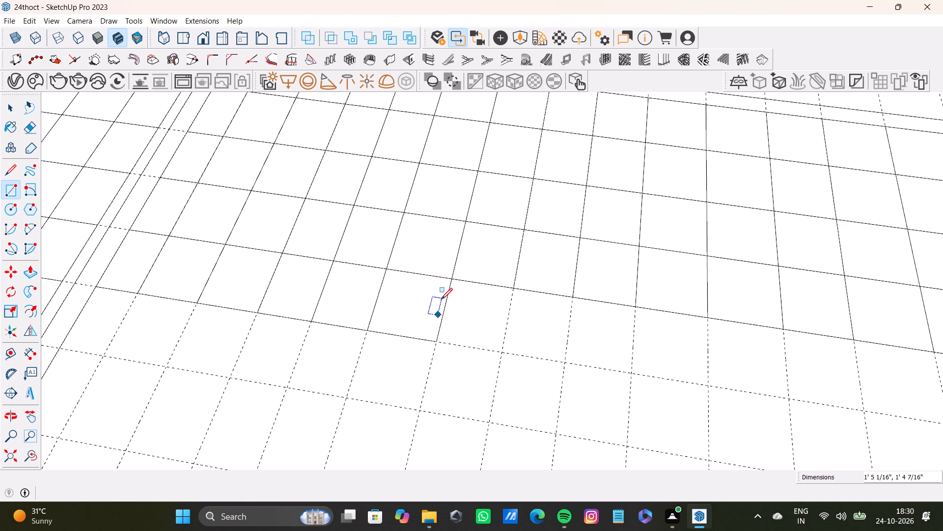
click(452, 284)
click(499, 352)
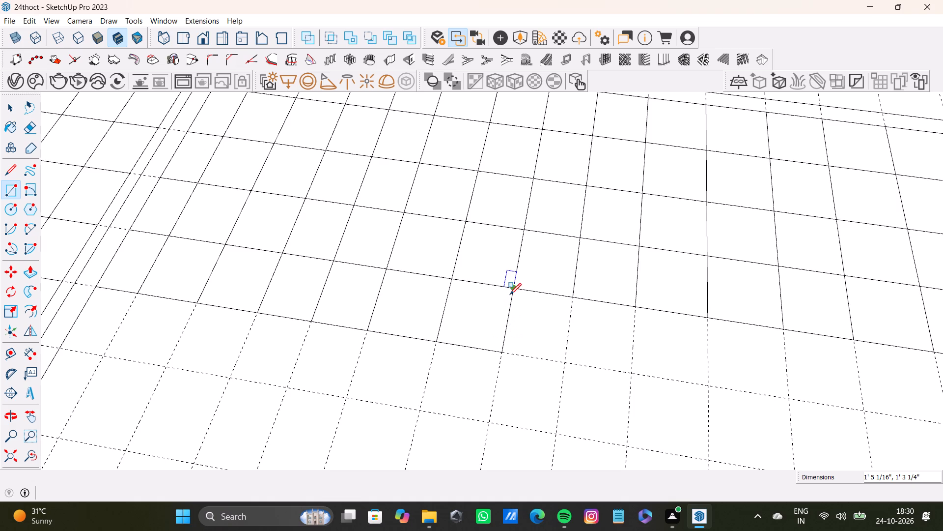
click(510, 293)
click(561, 363)
click(572, 302)
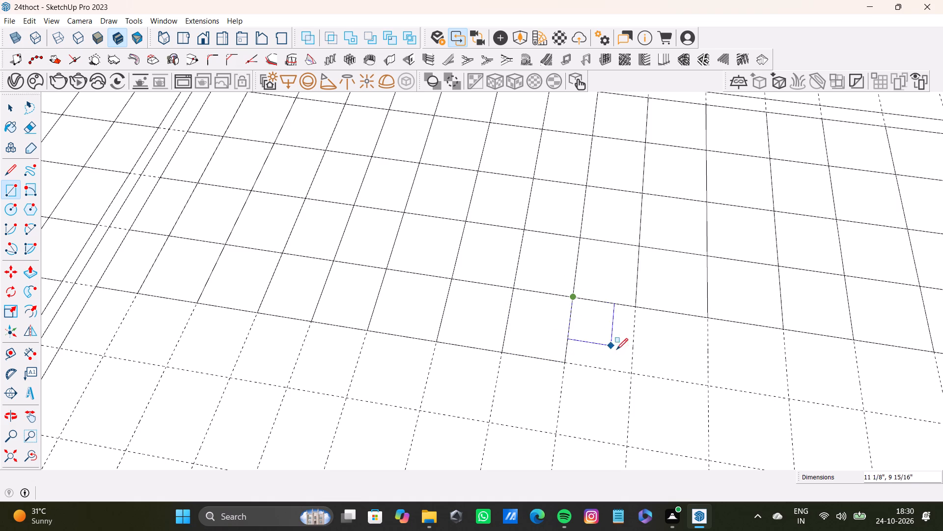
click(631, 373)
click(635, 309)
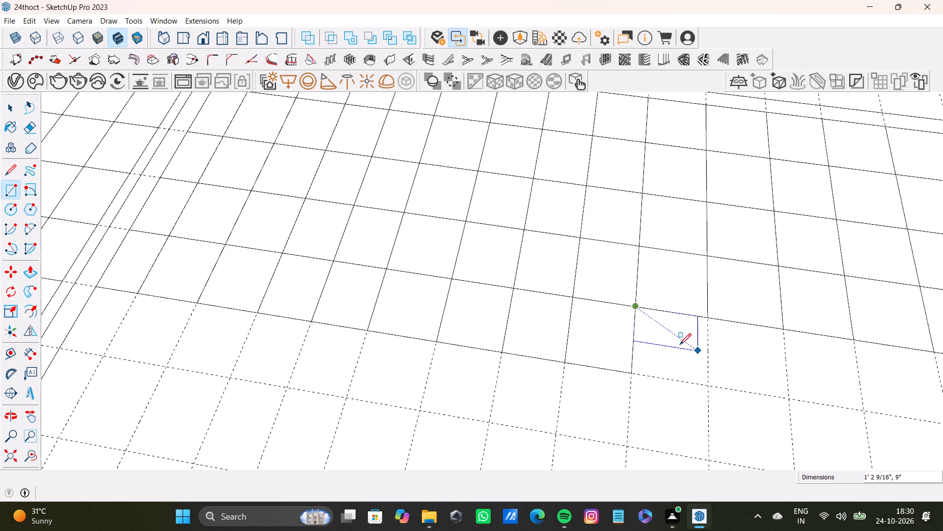
click(707, 386)
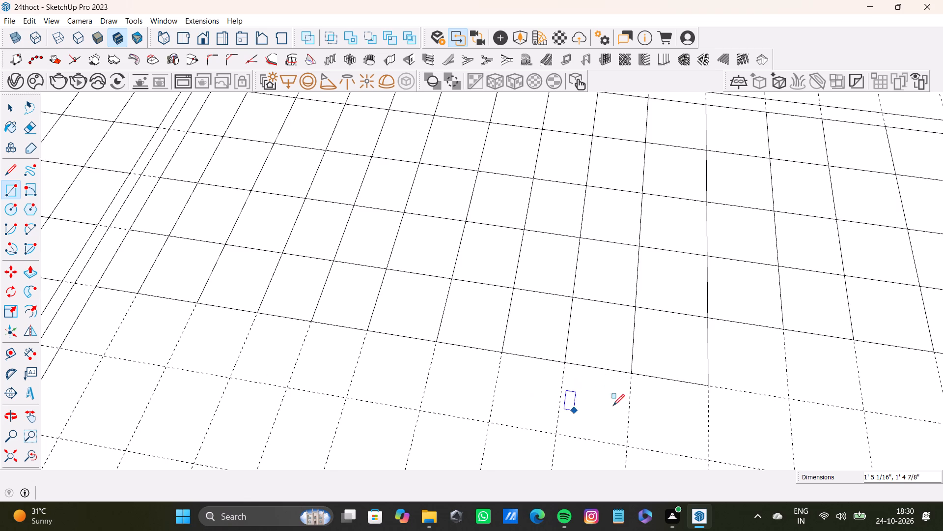
click(710, 320)
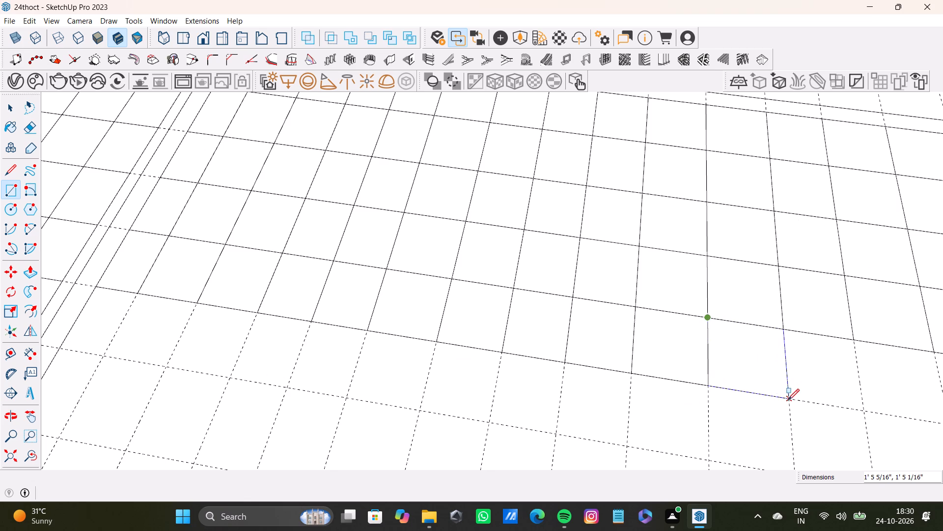
click(788, 400)
Add four more fifth-row rectangles about 1' 5 1/16" tall across the twelfth to fifteenth columns.
scroll(405, 316, down, 8)
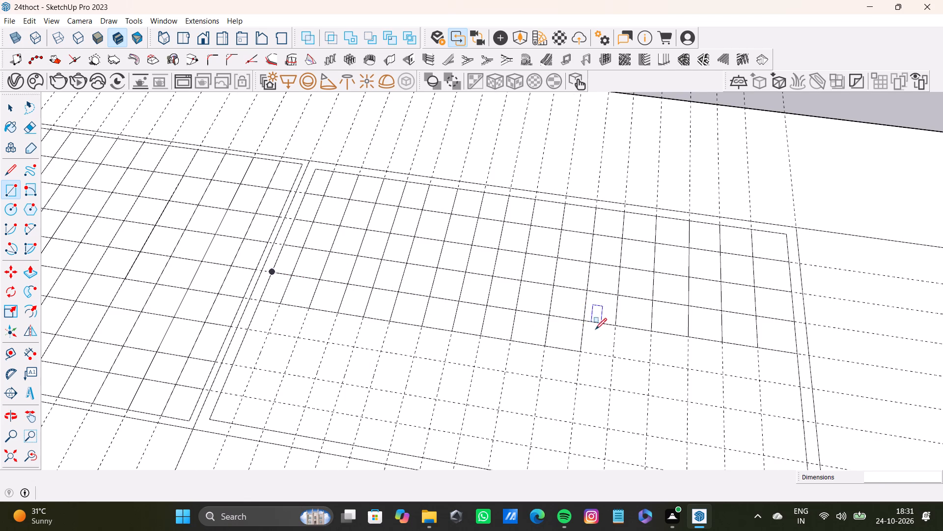
click(584, 323)
click(611, 357)
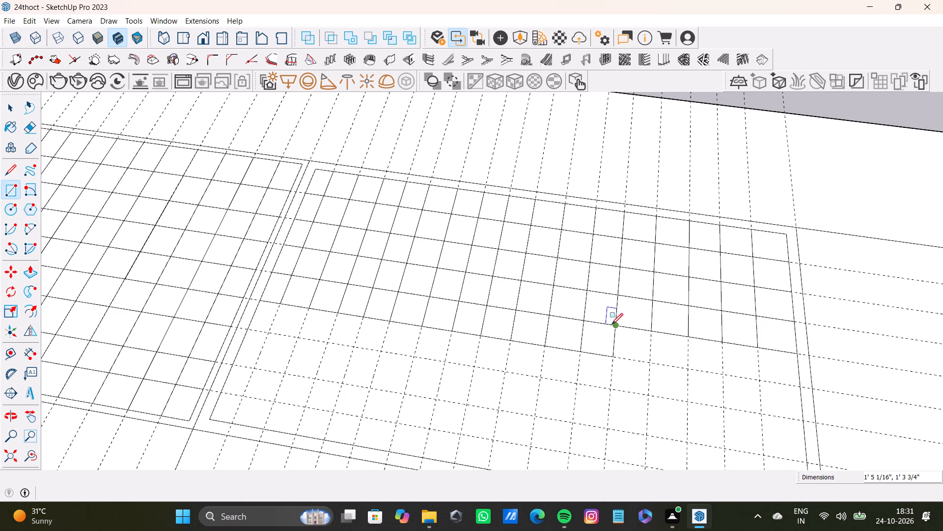
click(611, 324)
click(652, 361)
click(651, 334)
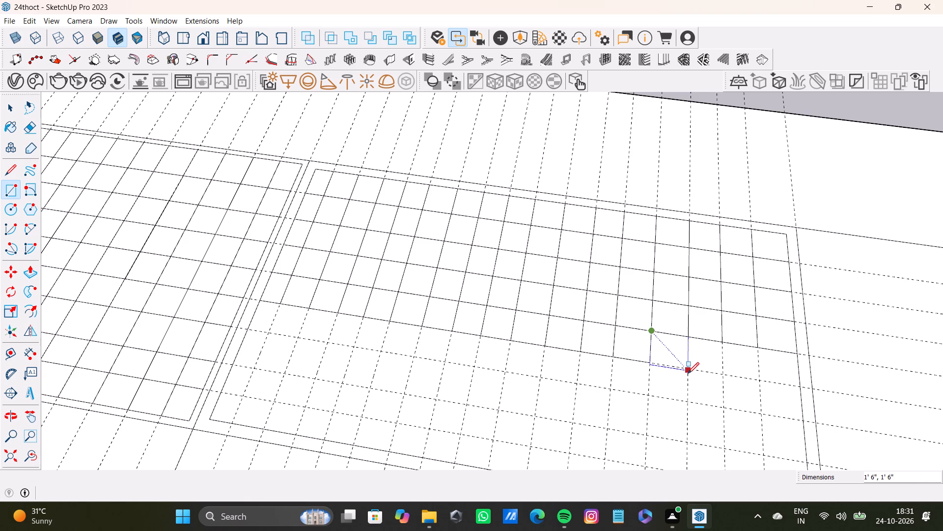
click(688, 371)
click(685, 339)
click(724, 376)
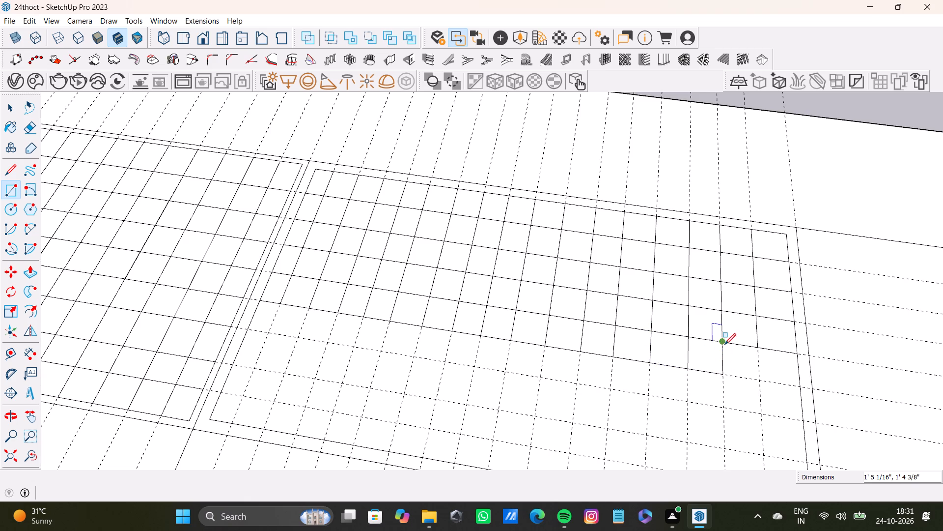
Finish the fifth row with two rectangles about 1' 5 1/16" tall, from the sixteenth column to the frame's inner edge.
click(724, 345)
click(758, 384)
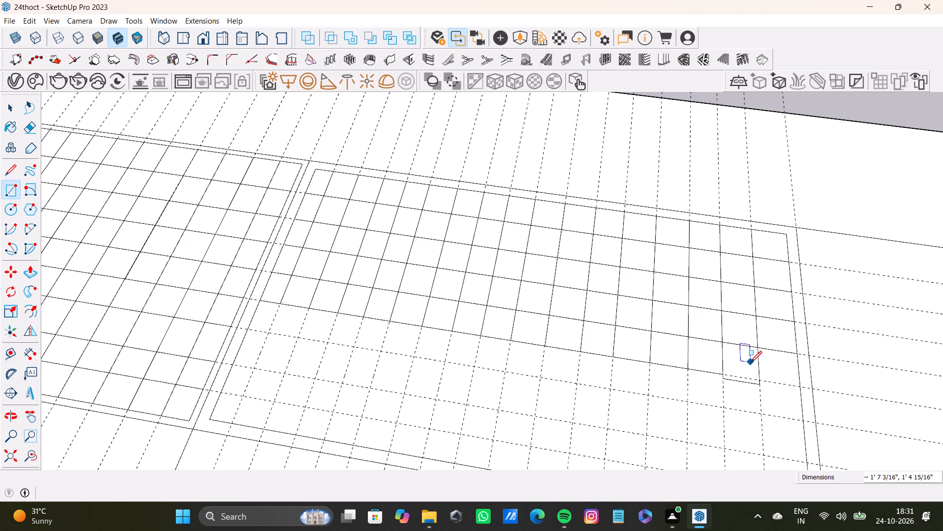
key(ctrl+z)
click(723, 343)
click(761, 378)
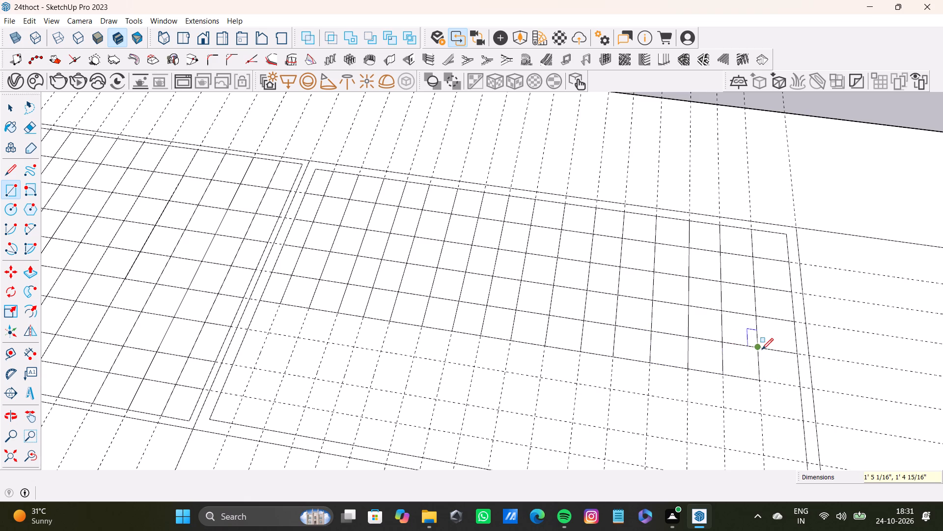
click(758, 350)
click(800, 390)
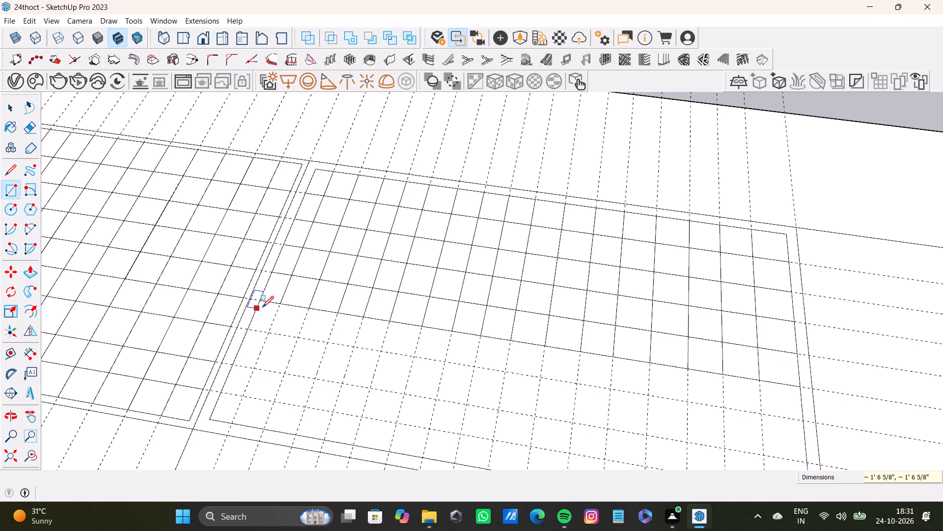
Start the sixth row with five rectangles about 1' 4 1/2" tall, from the frame's inner edge through the fifth column.
scroll(262, 307, up, 5)
click(260, 295)
click(274, 347)
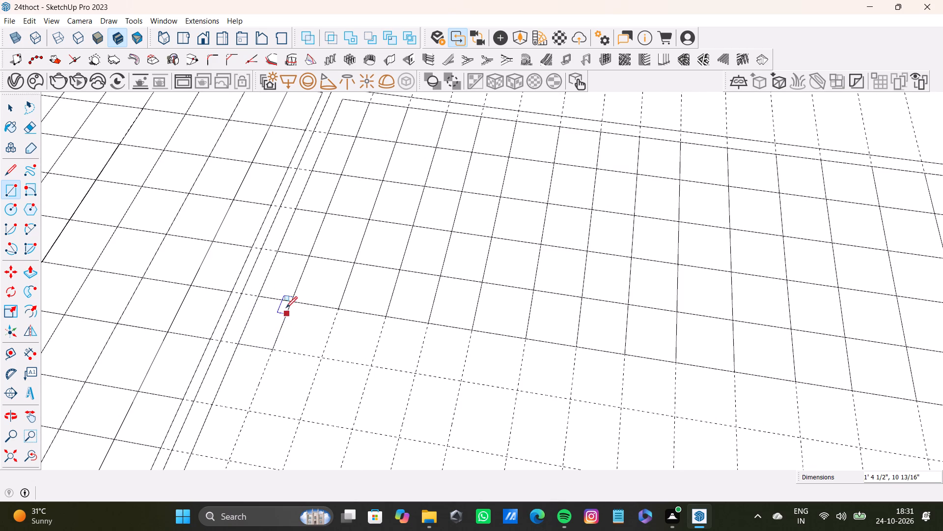
click(291, 301)
click(321, 357)
click(341, 311)
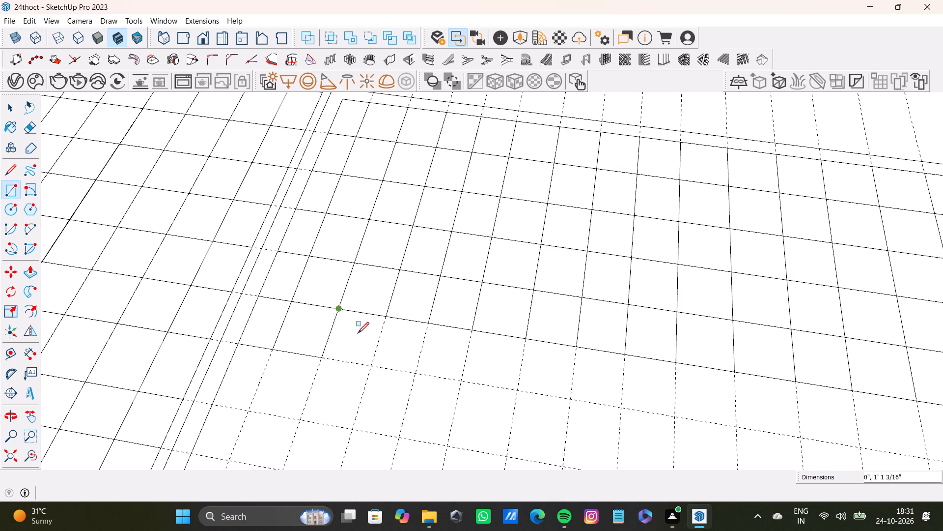
click(373, 367)
click(384, 318)
click(416, 377)
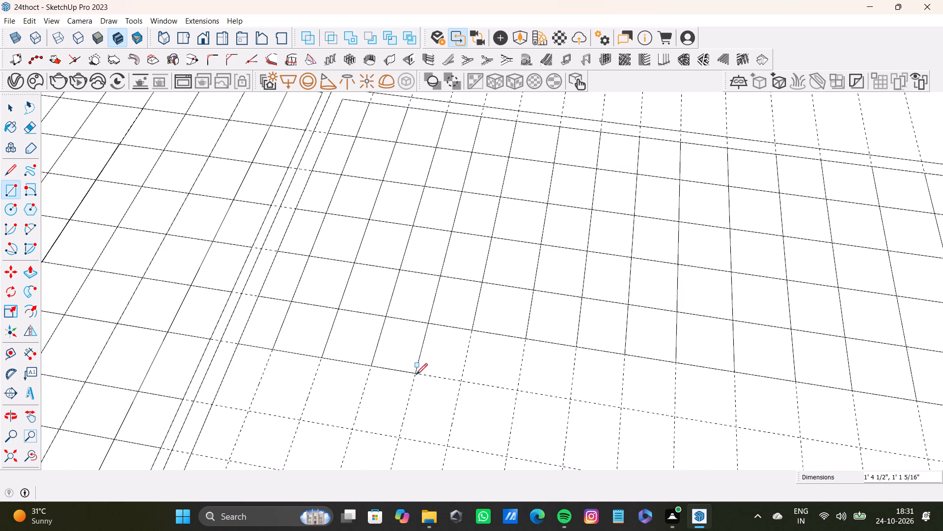
click(427, 324)
click(461, 383)
Extend the sixth row with four more rectangles about 1' 4 1/2" tall across the sixth to ninth columns.
click(471, 332)
click(515, 389)
click(526, 341)
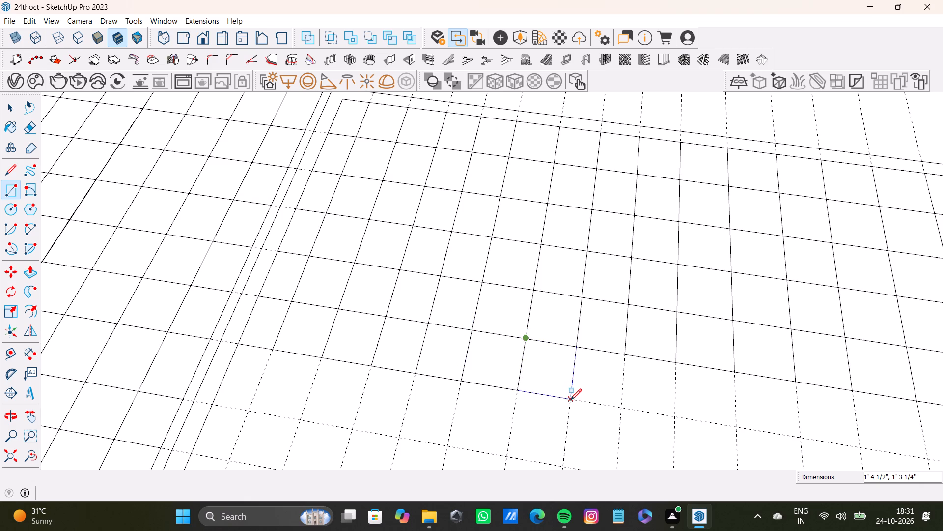
click(570, 400)
scroll(569, 395, down, 4)
shift+middle_drag(567, 388, 475, 357)
scroll(495, 350, up, 4)
click(479, 323)
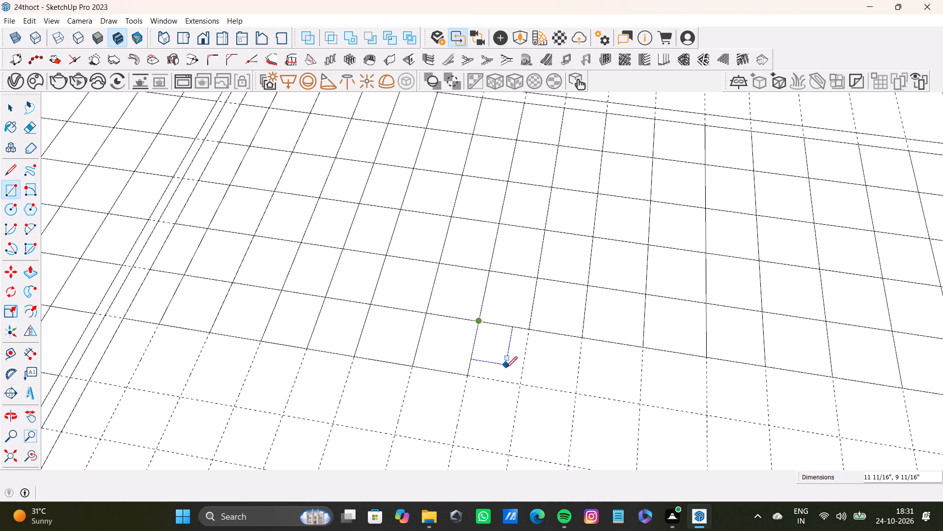
click(518, 383)
click(528, 334)
click(575, 393)
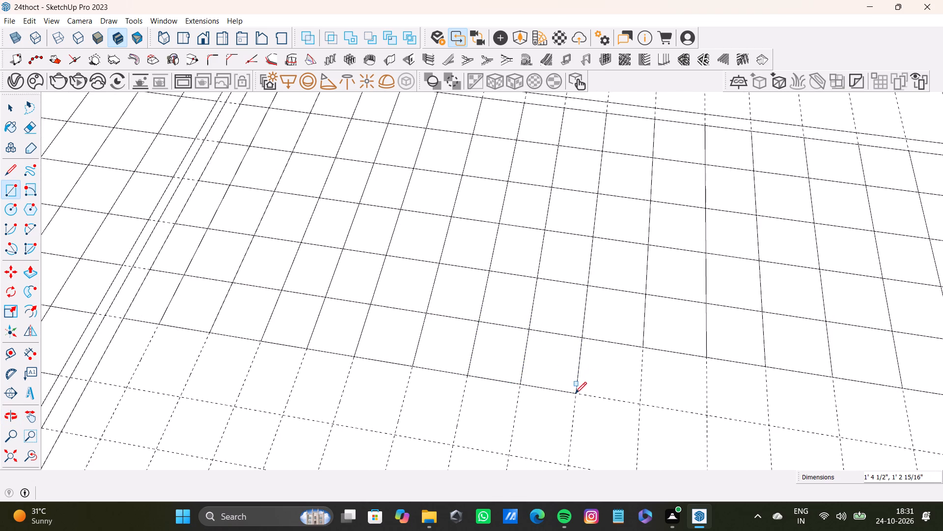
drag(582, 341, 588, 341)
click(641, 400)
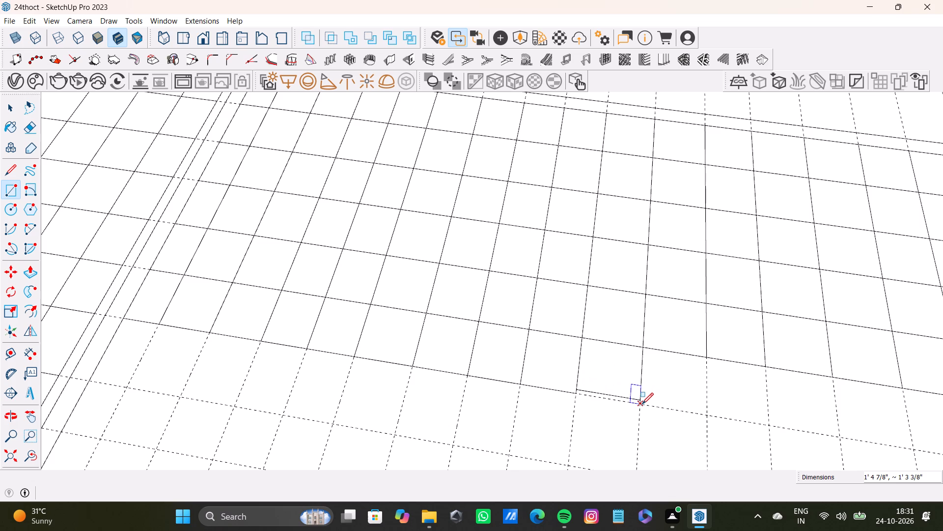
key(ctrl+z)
Continue the sixth row with five rectangles about 1' 4 1/2" tall across the tenth to fourteenth columns.
click(580, 339)
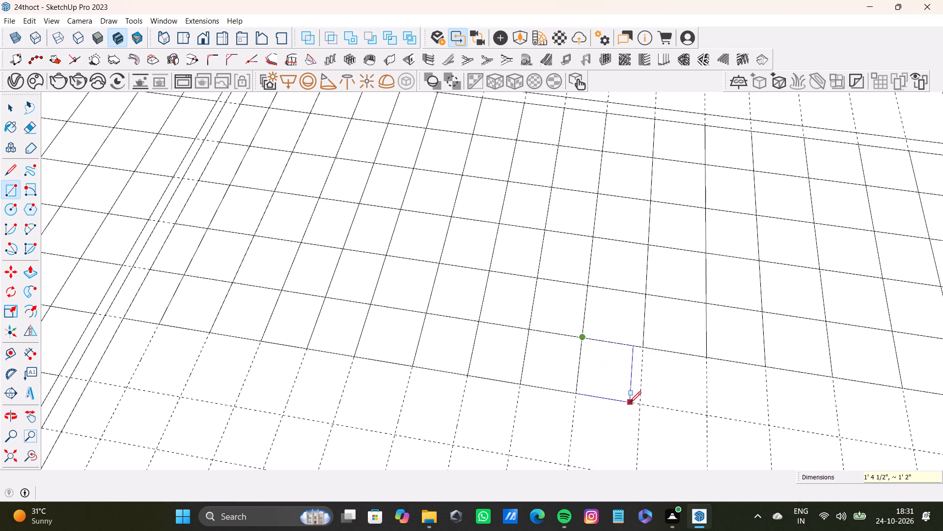
click(637, 403)
scroll(637, 401, down, 4)
middle_drag(636, 392, 475, 342)
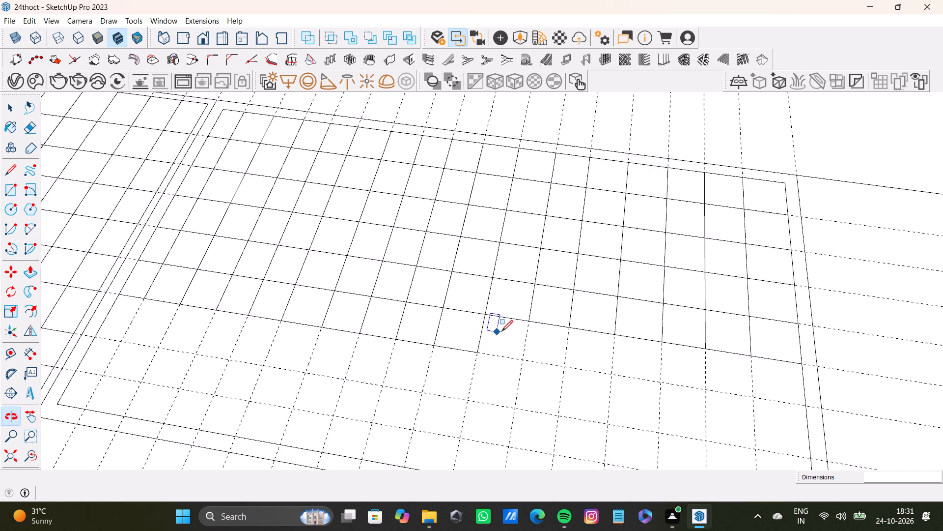
scroll(500, 331, up, 3)
click(483, 309)
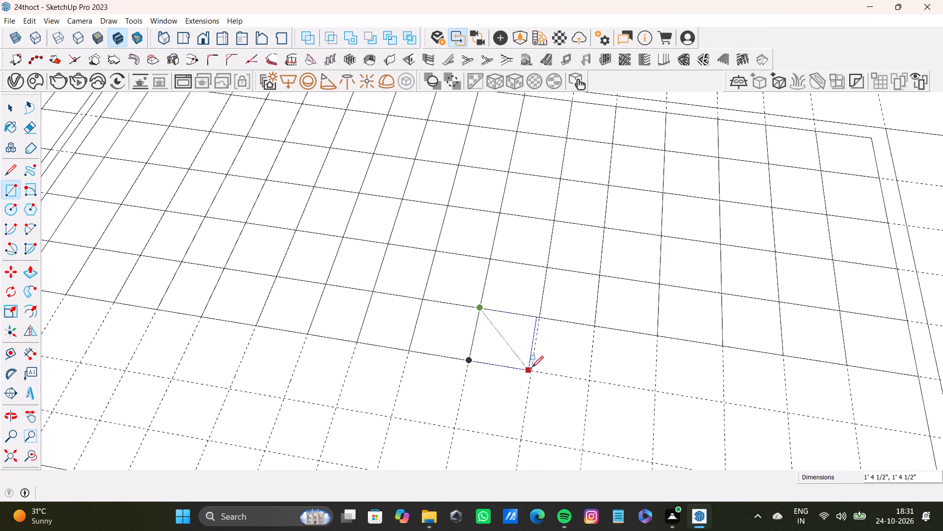
click(532, 368)
click(541, 321)
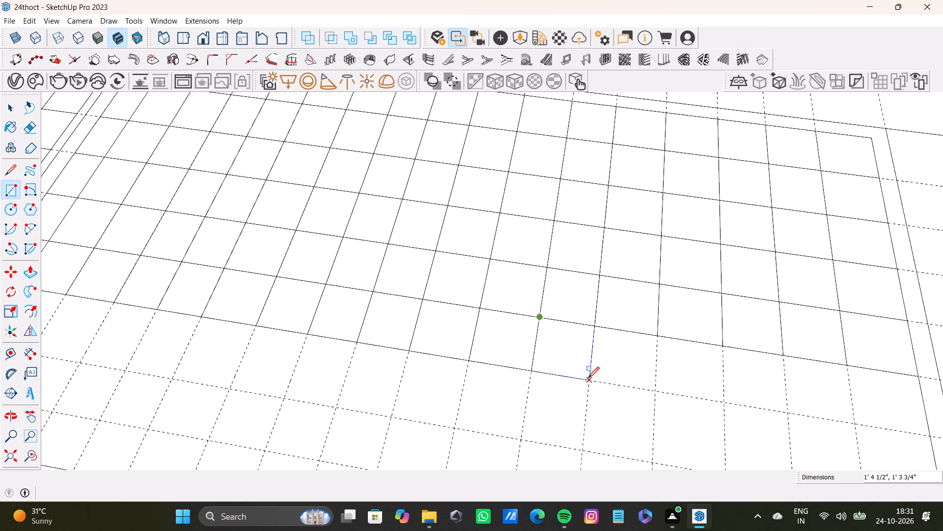
click(588, 378)
click(598, 324)
click(659, 389)
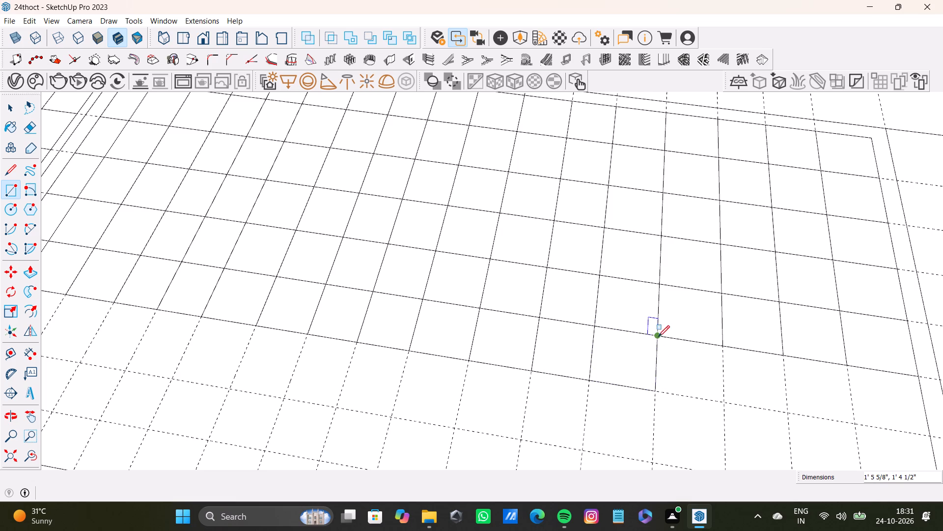
click(658, 338)
click(722, 399)
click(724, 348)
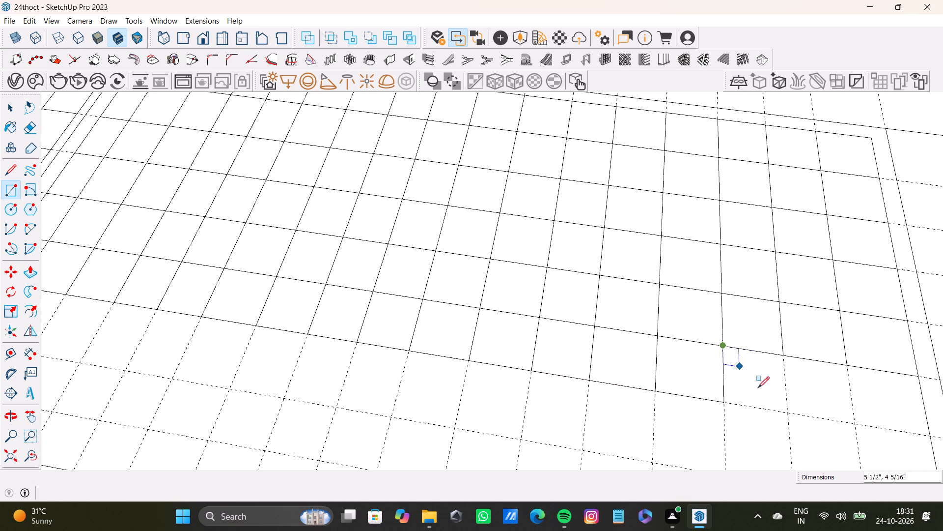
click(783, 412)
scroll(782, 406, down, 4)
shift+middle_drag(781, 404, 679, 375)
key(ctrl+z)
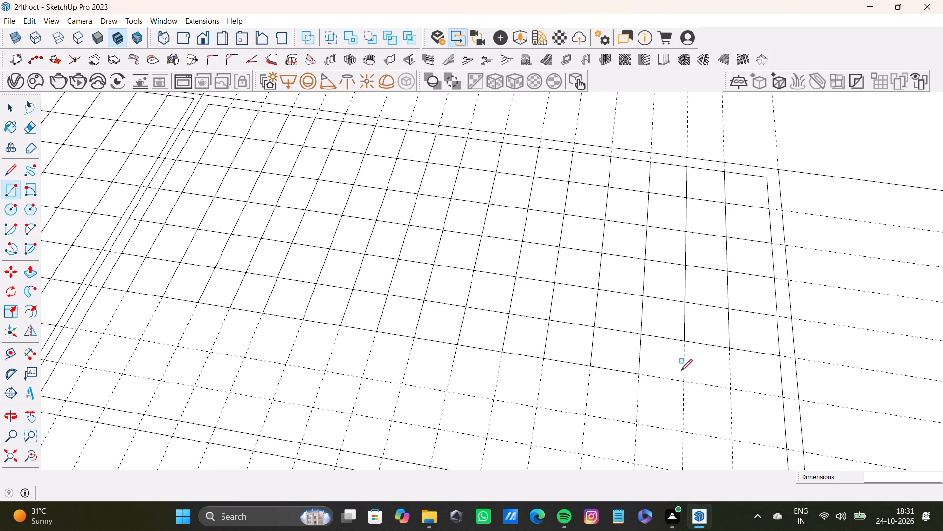
Finish the sixth row with three rectangles about 1' 4 1/2" tall, from the fifteenth column to the frame's inner edge.
drag(641, 336, 646, 342)
click(686, 381)
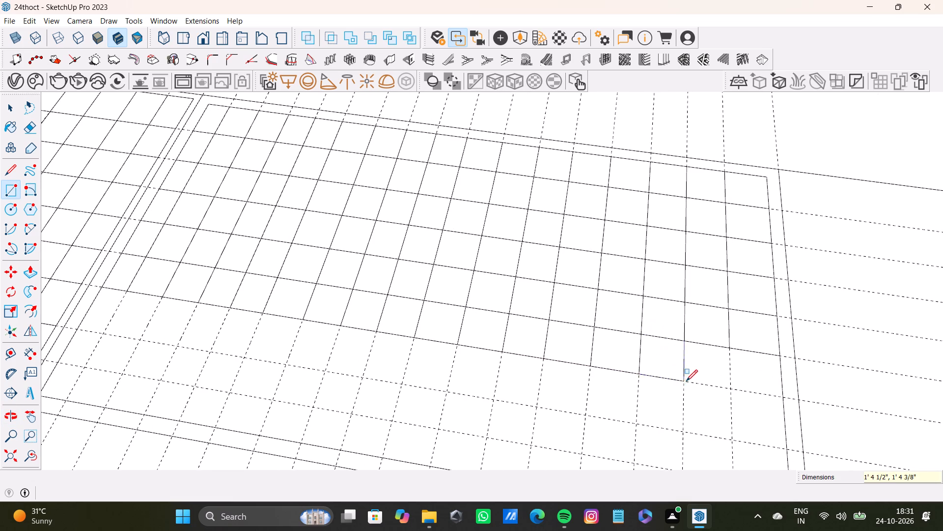
click(684, 342)
click(734, 388)
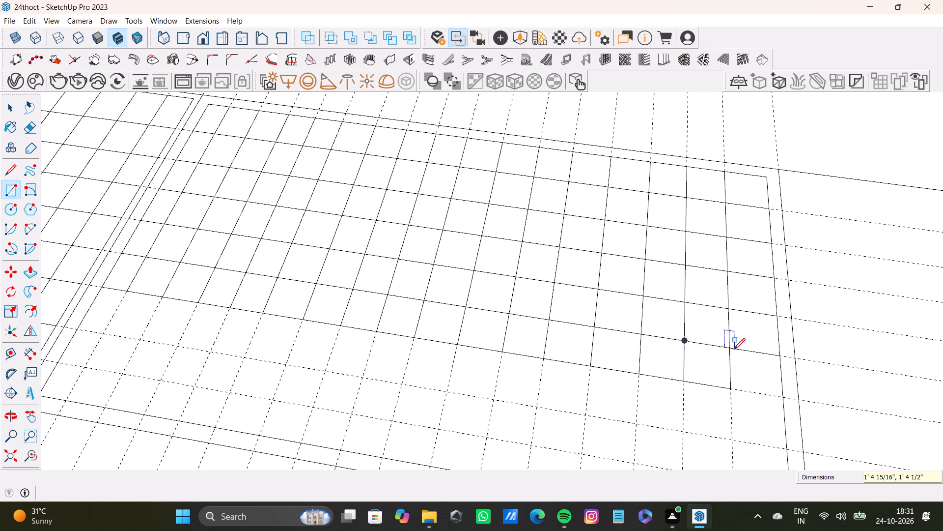
click(730, 348)
click(782, 397)
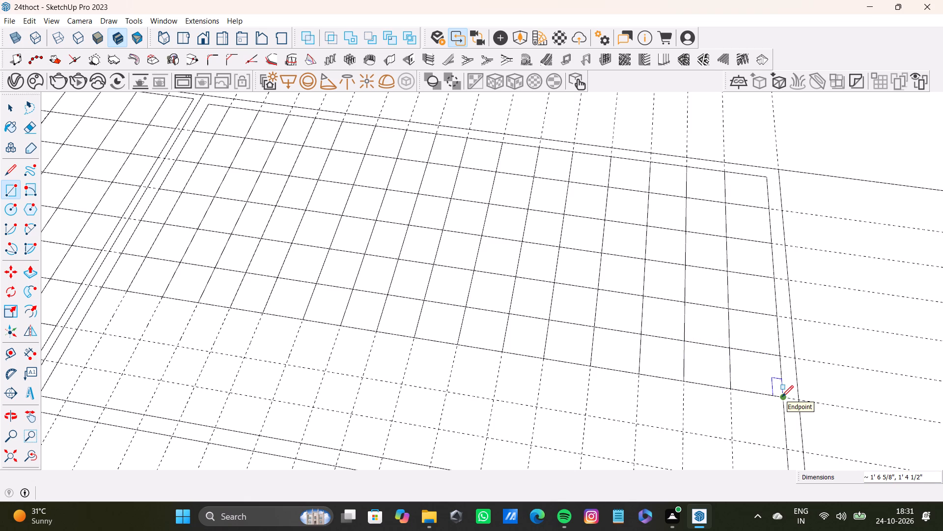
Start the seventh row with two rectangles about 1' 7 1/16" tall, from the frame's inner edge through the second column.
scroll(127, 342, down, 3)
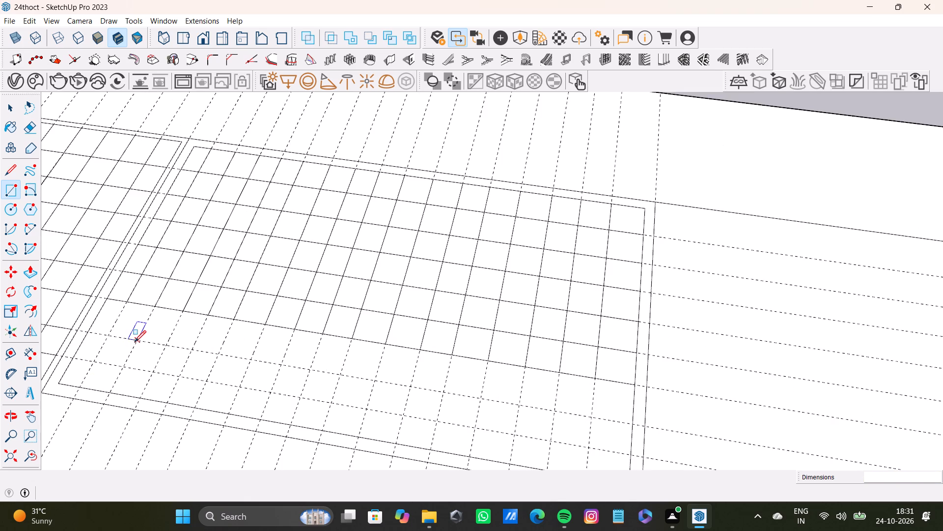
shift+middle_drag(135, 342, 188, 321)
scroll(162, 290, up, 5)
click(157, 275)
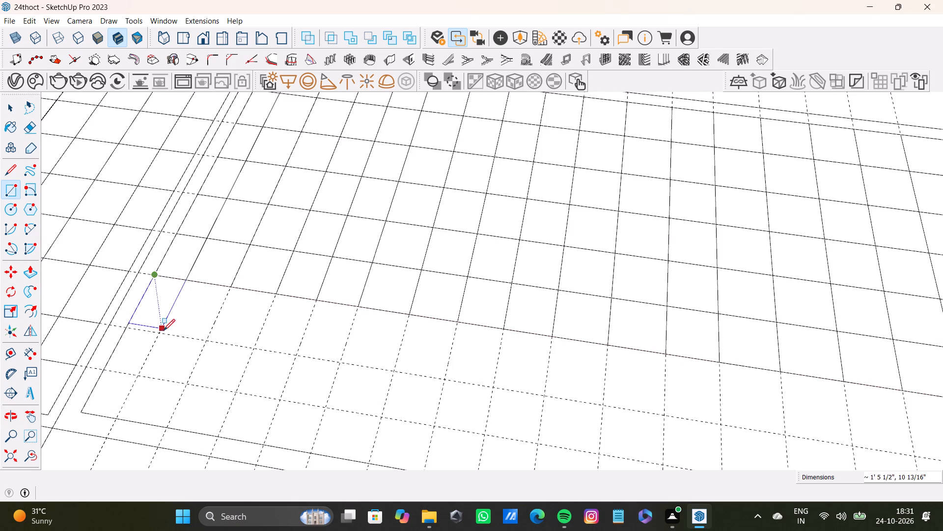
click(164, 331)
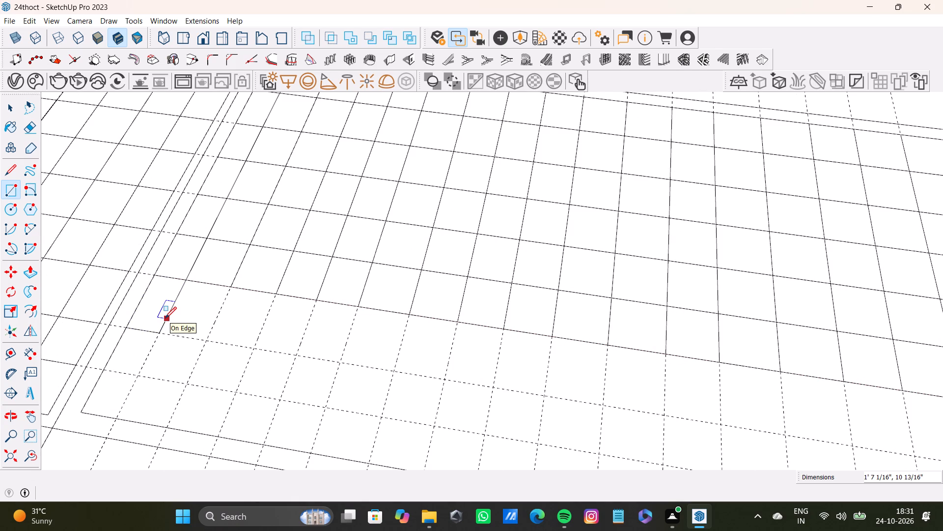
click(184, 280)
click(205, 341)
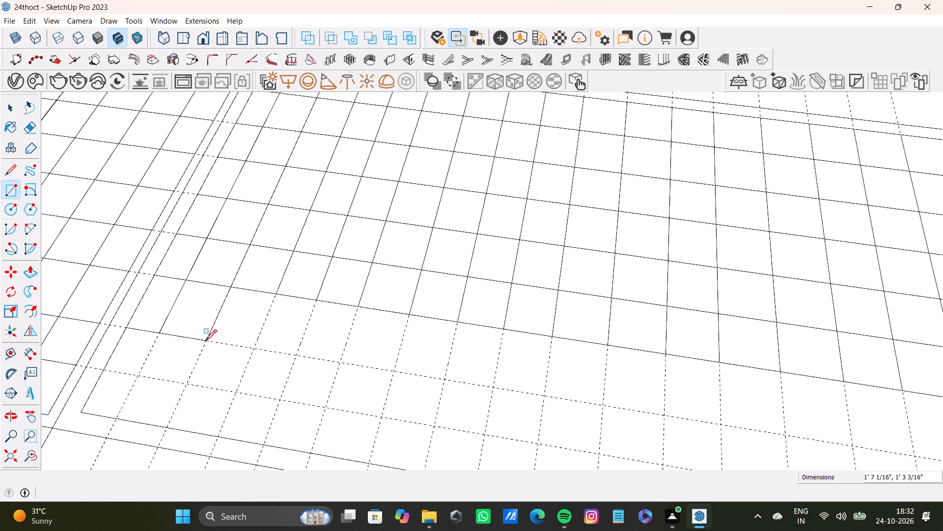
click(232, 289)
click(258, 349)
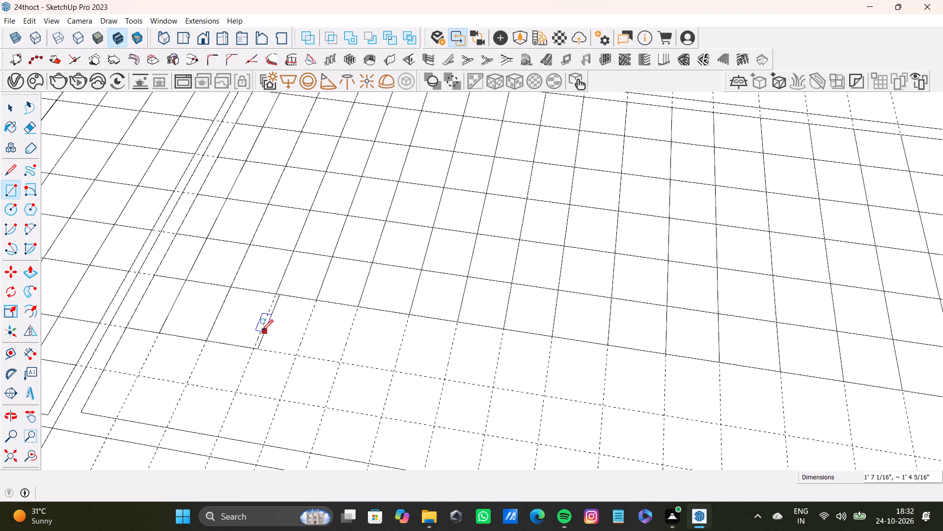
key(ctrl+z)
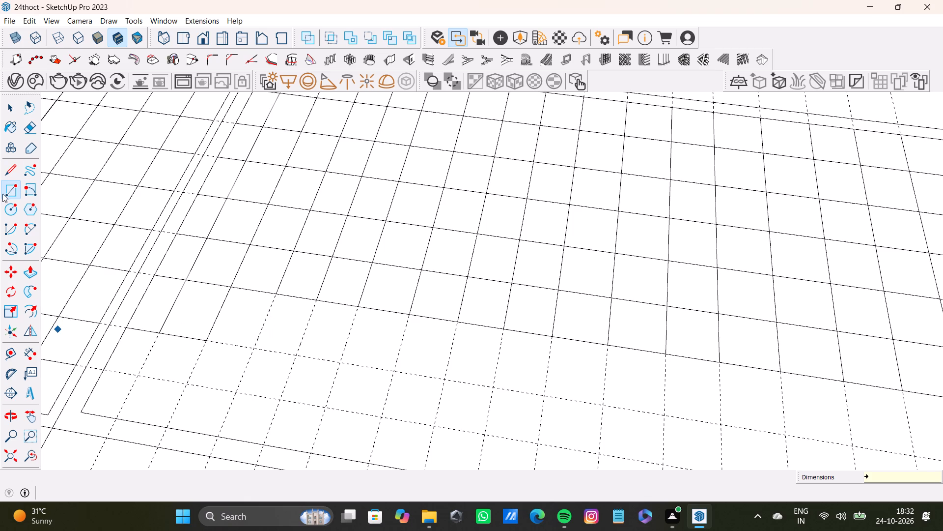
Extend the seventh row with four rectangles about 1' 7 1/16" tall across the third to sixth columns.
click(3, 195)
click(233, 288)
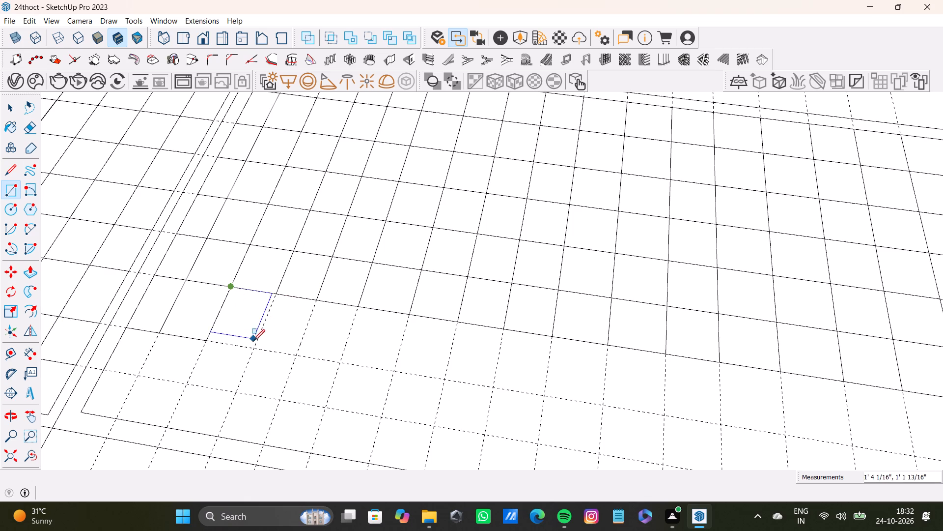
click(257, 346)
click(274, 296)
click(298, 355)
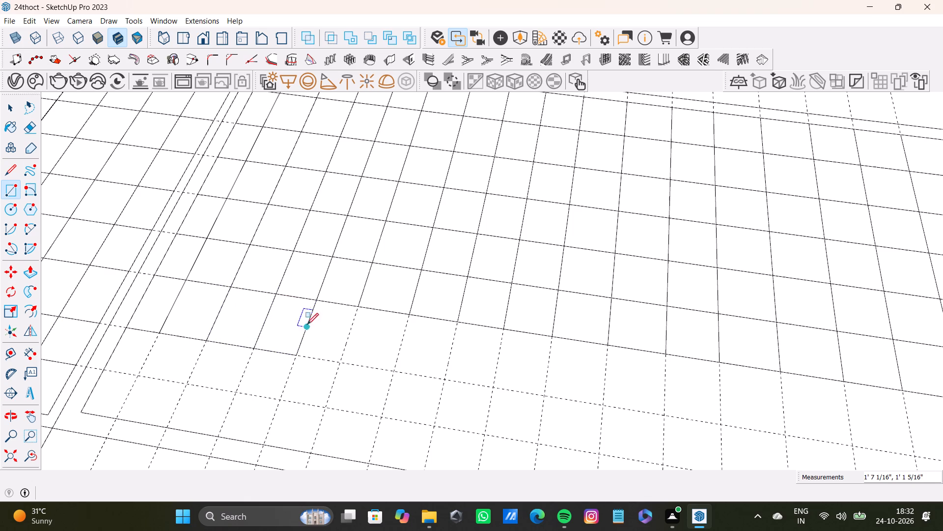
click(315, 303)
click(343, 361)
click(354, 311)
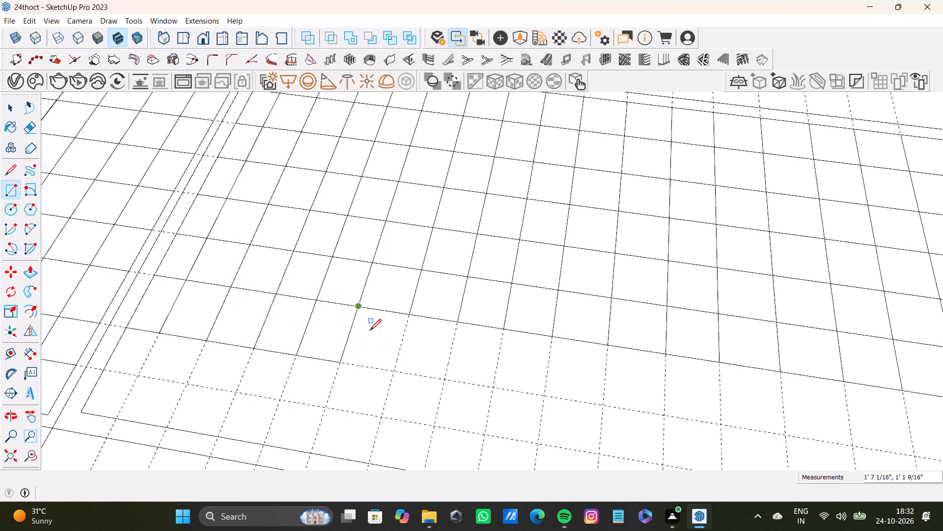
click(395, 372)
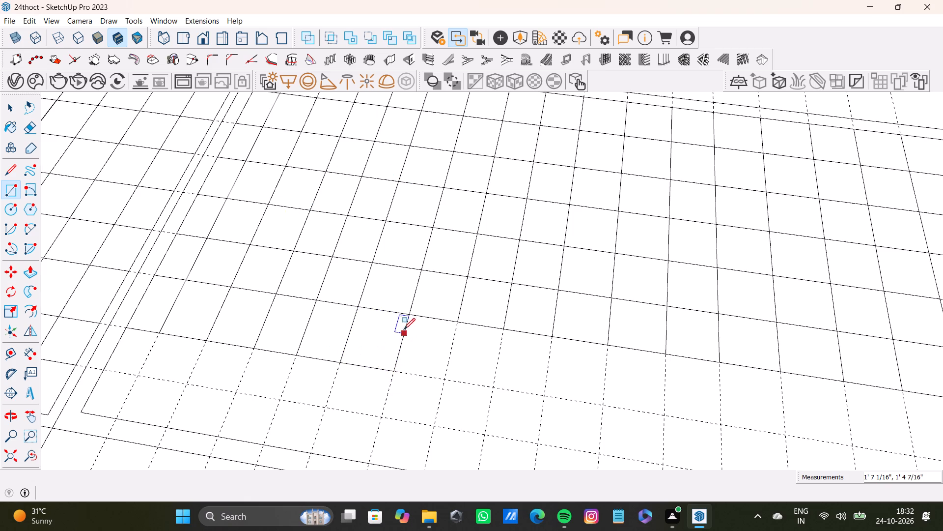
Add four more seventh-row rectangles about 1' 7 1/16" tall across the seventh to tenth columns.
click(407, 317)
click(444, 379)
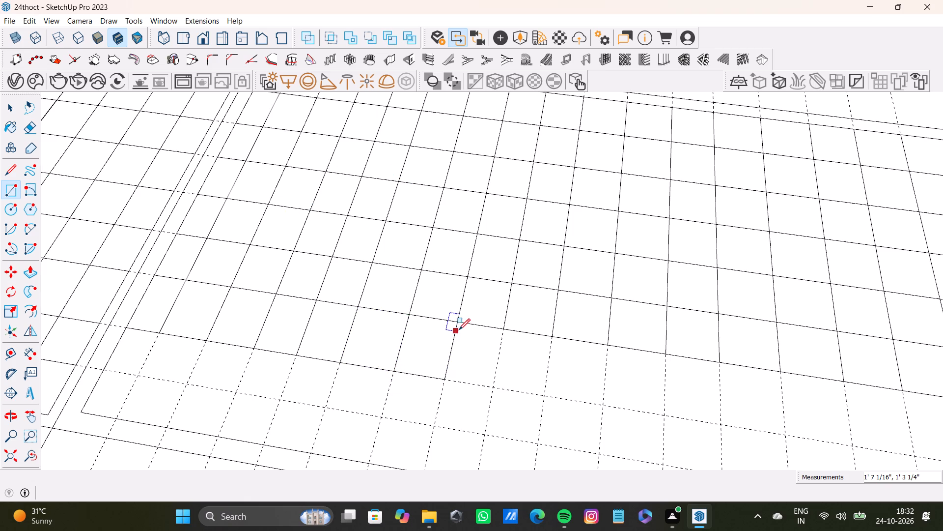
click(458, 322)
click(493, 387)
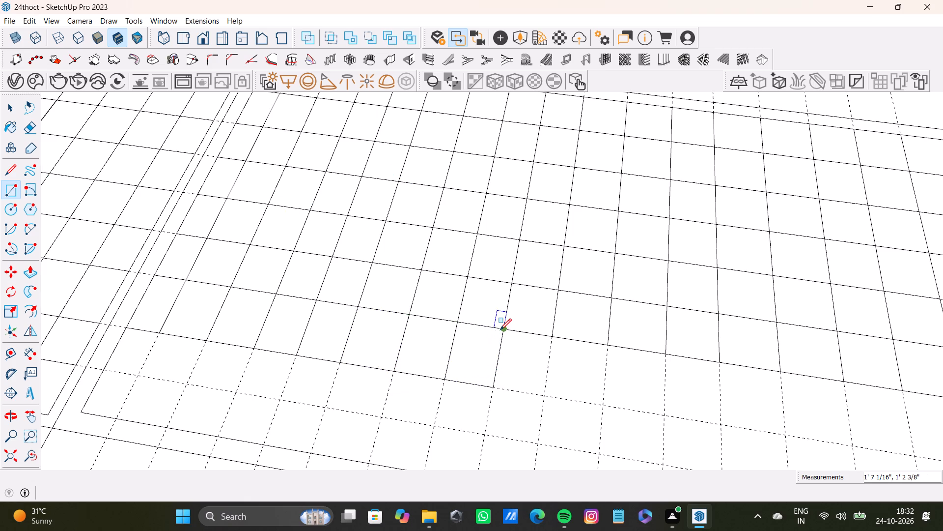
click(501, 330)
click(545, 393)
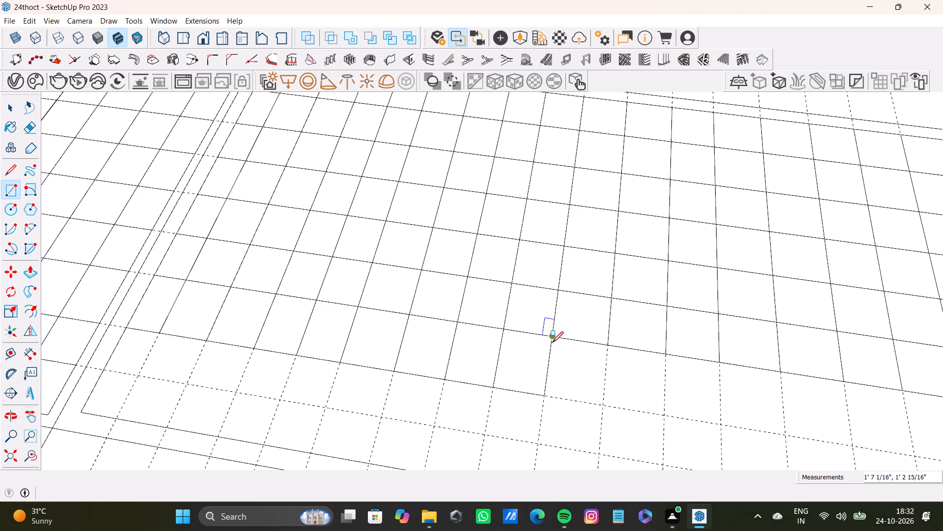
click(552, 343)
click(602, 407)
Continue the seventh row with three rectangles about 1' 7 1/16" tall across the eleventh to thirteenth columns.
scroll(450, 343, down, 8)
scroll(555, 366, up, 2)
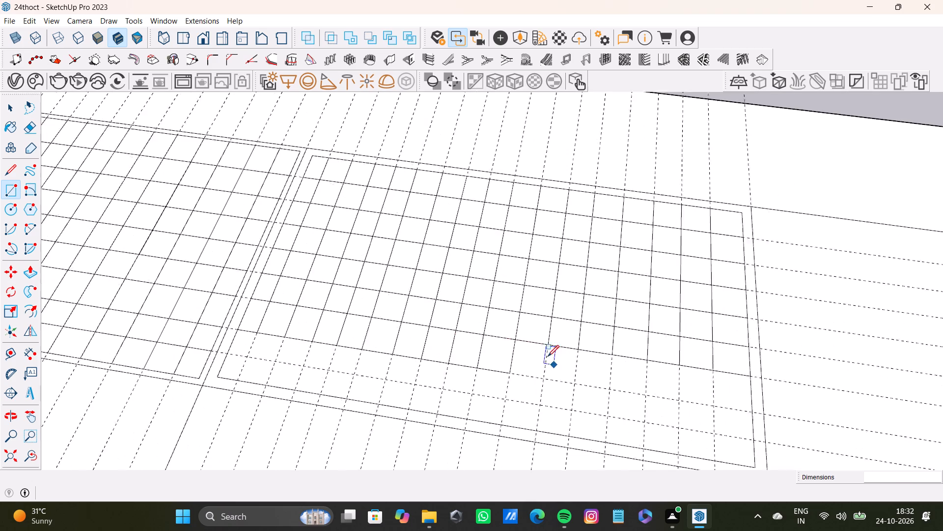
scroll(548, 356, up, 1)
click(509, 339)
click(541, 383)
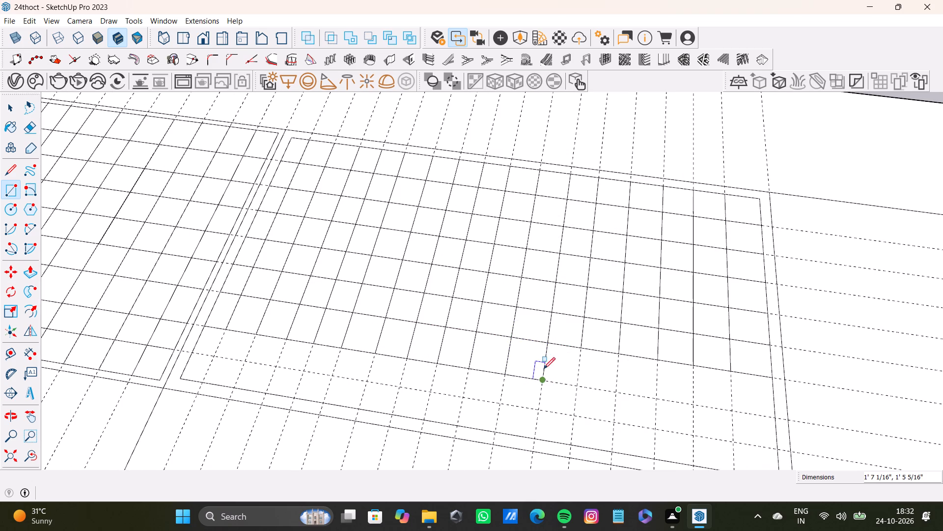
click(549, 345)
click(575, 386)
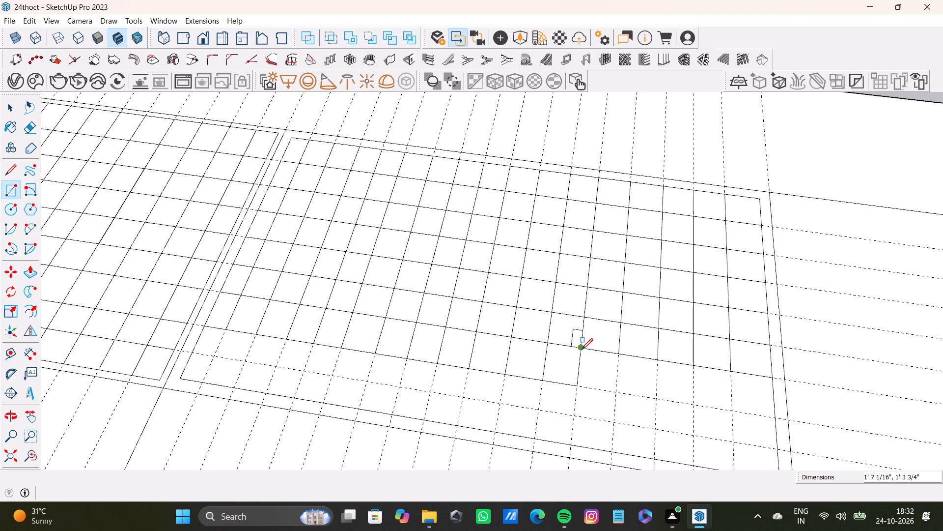
click(582, 350)
click(616, 392)
Finish the seventh row with four rectangles about 1' 7 1/16" tall, from the fourteenth column to the frame's inner edge.
click(613, 356)
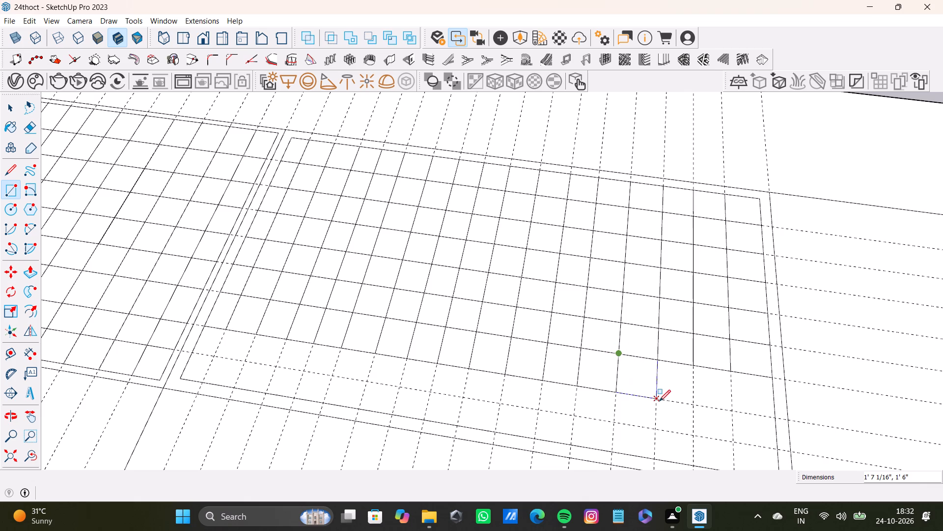
click(659, 401)
drag(656, 364, 660, 373)
click(693, 406)
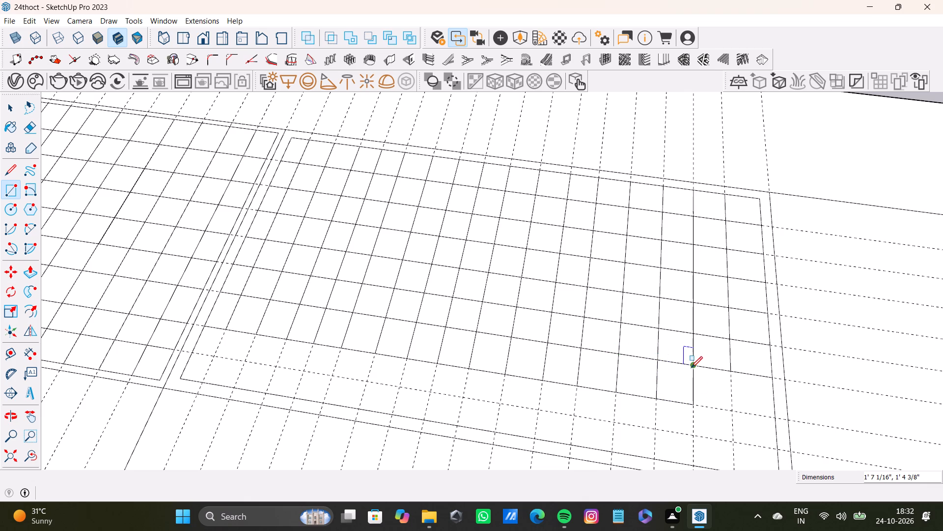
click(691, 368)
click(731, 410)
click(733, 377)
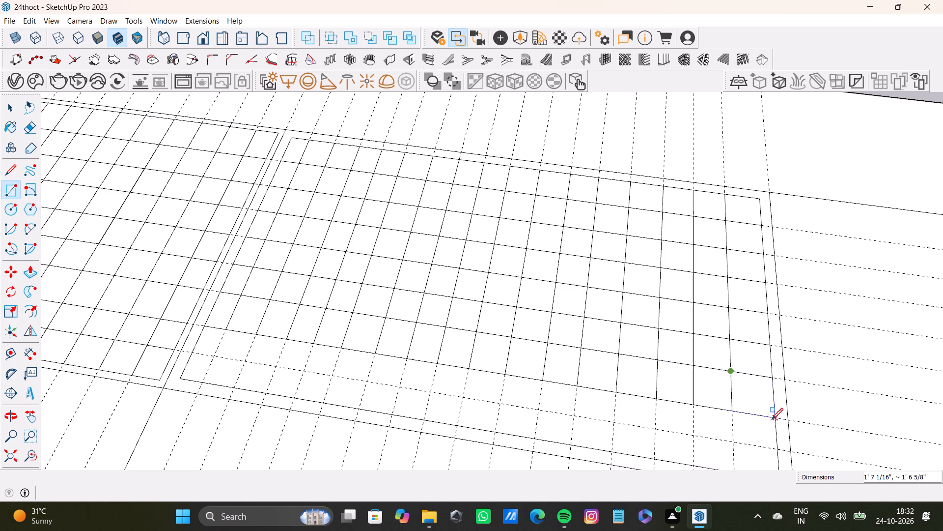
click(772, 420)
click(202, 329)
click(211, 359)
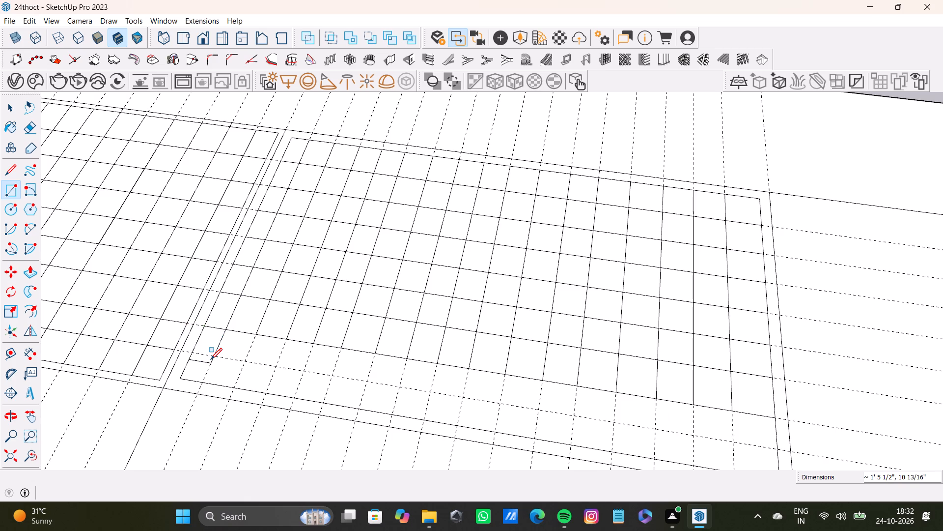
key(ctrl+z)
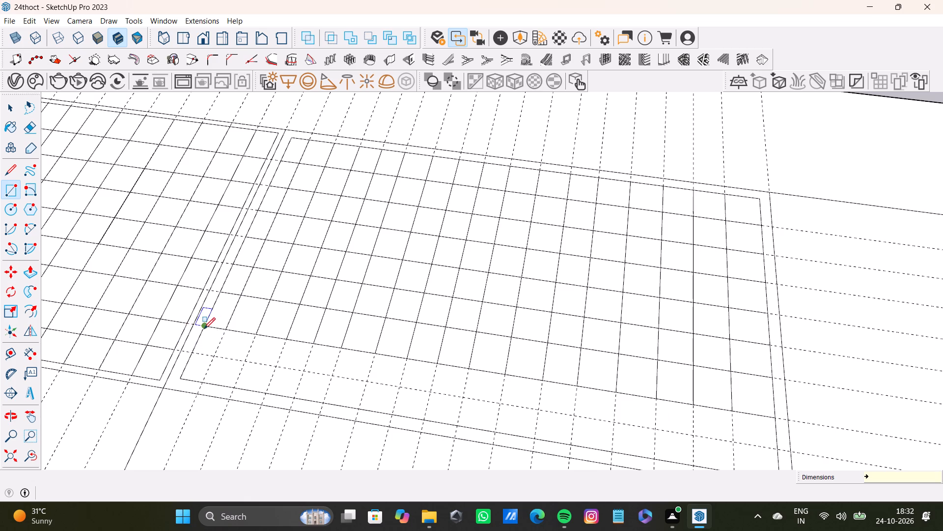
Start the eighth row with three rectangles about 1' 3 1/8" tall, from the frame's inner edge through the third column.
click(204, 329)
click(215, 355)
click(228, 330)
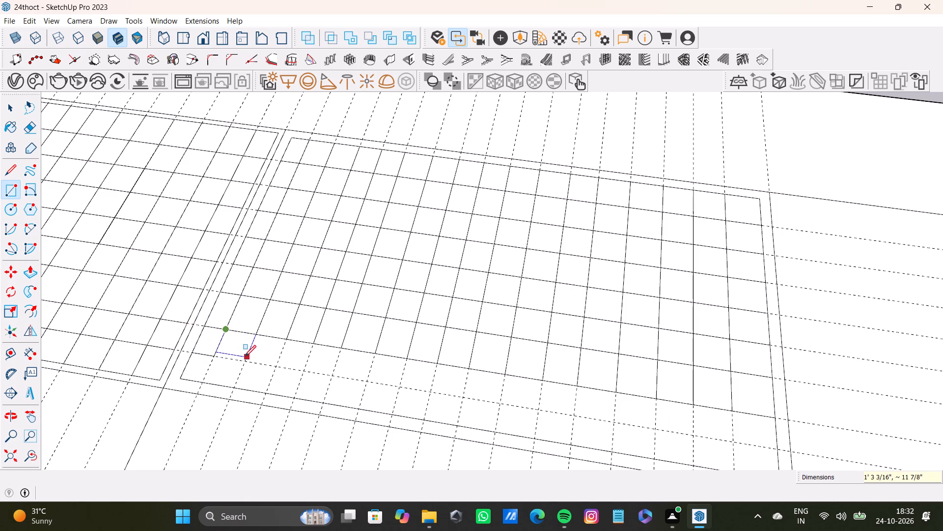
click(246, 361)
click(256, 337)
click(277, 368)
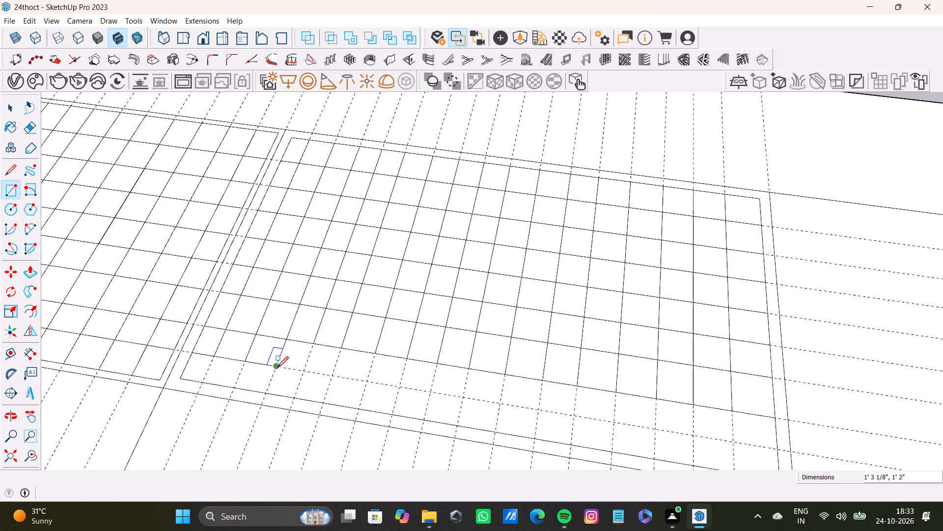
Continue the eighth row with five rectangles about 1' 2" tall across the fourth to eighth columns.
click(287, 340)
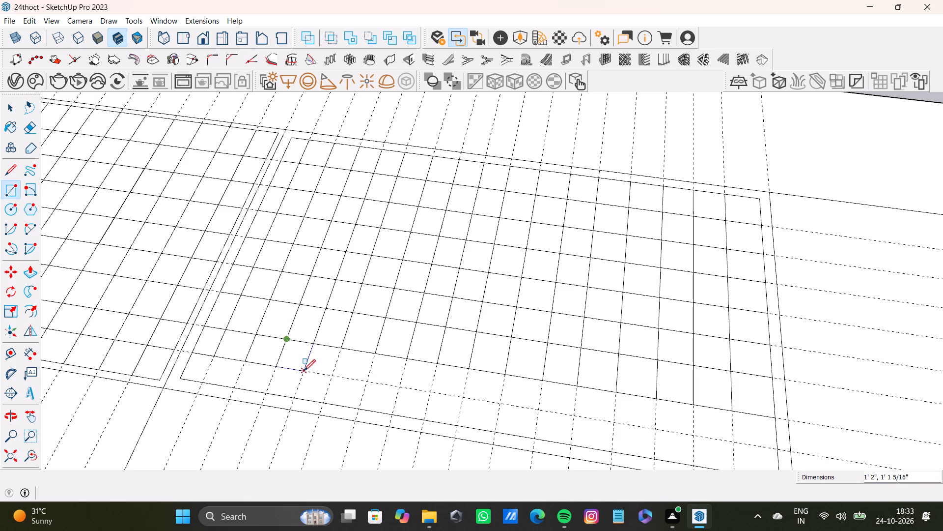
click(304, 371)
click(311, 346)
click(331, 378)
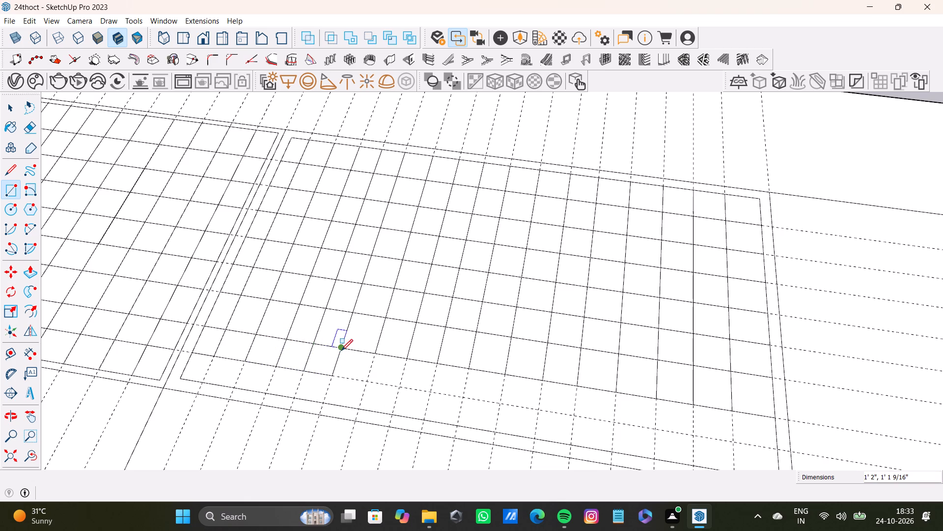
click(341, 351)
click(366, 383)
click(375, 354)
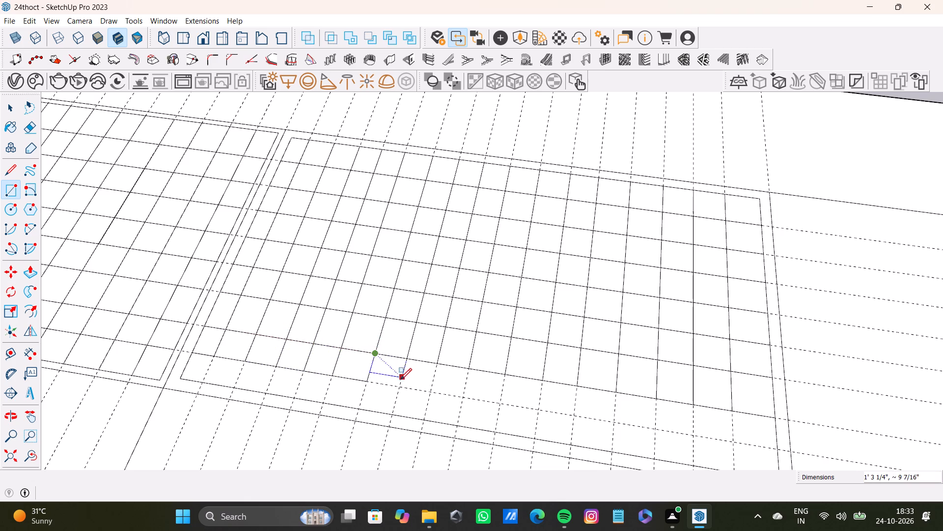
click(401, 386)
click(408, 357)
click(431, 392)
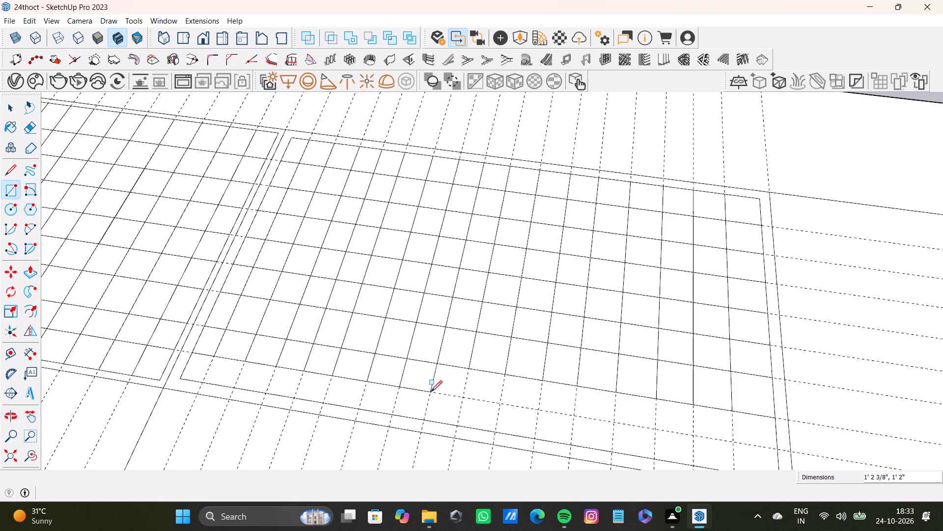
Add five more eighth-row rectangles about 1' 2" tall across the ninth to thirteenth columns.
click(437, 367)
click(461, 398)
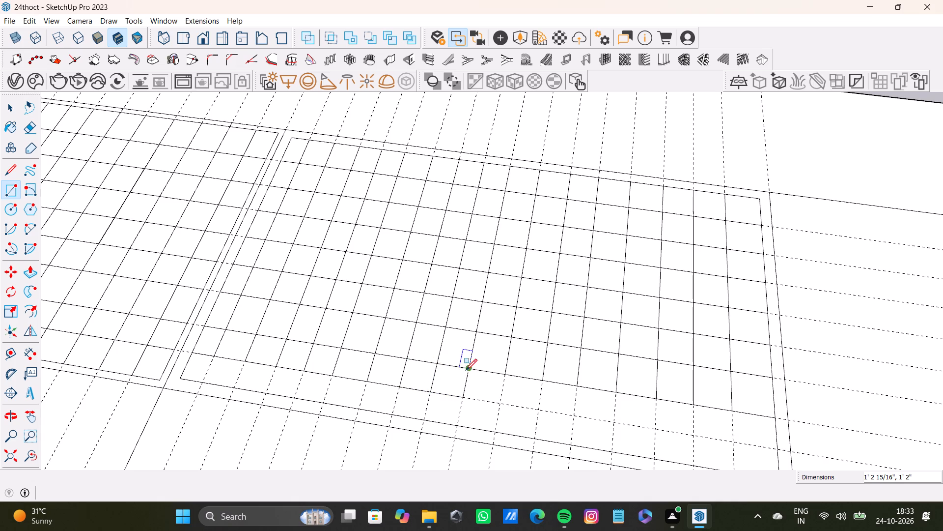
click(466, 370)
click(500, 402)
click(507, 375)
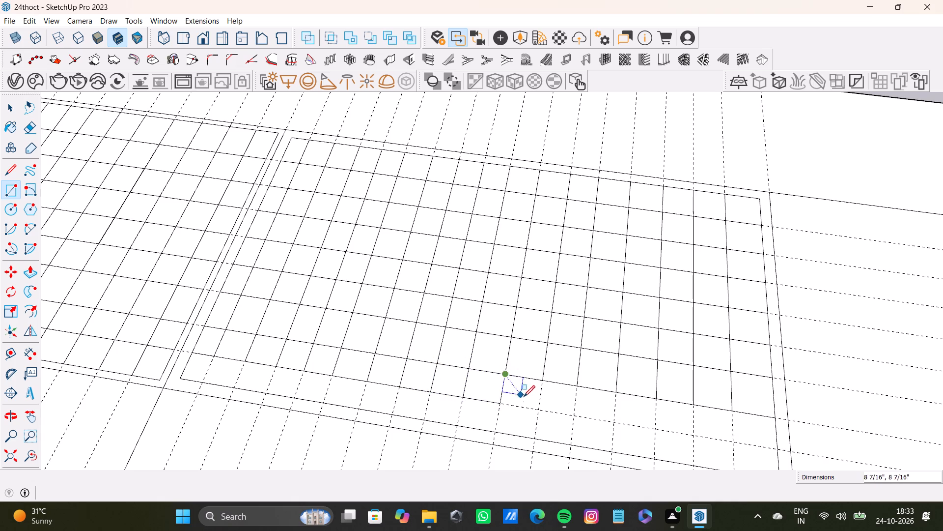
click(537, 412)
click(541, 383)
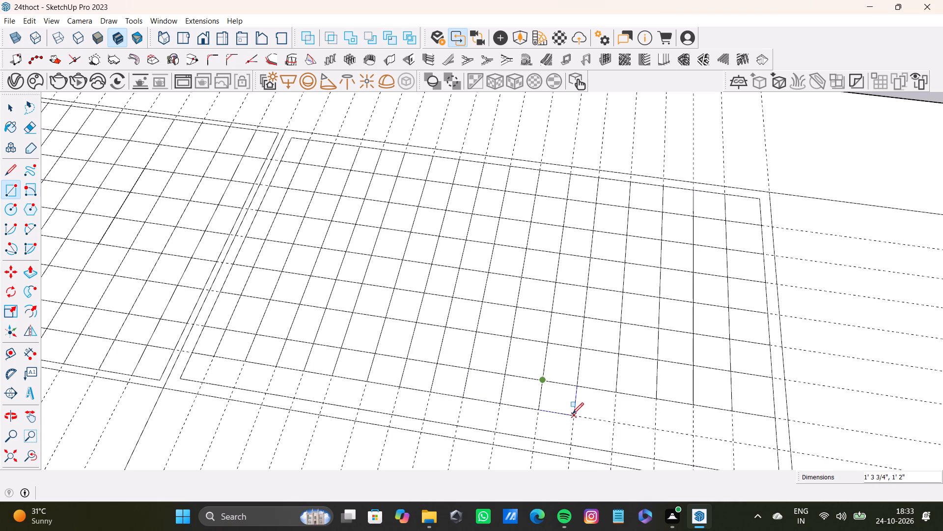
click(572, 414)
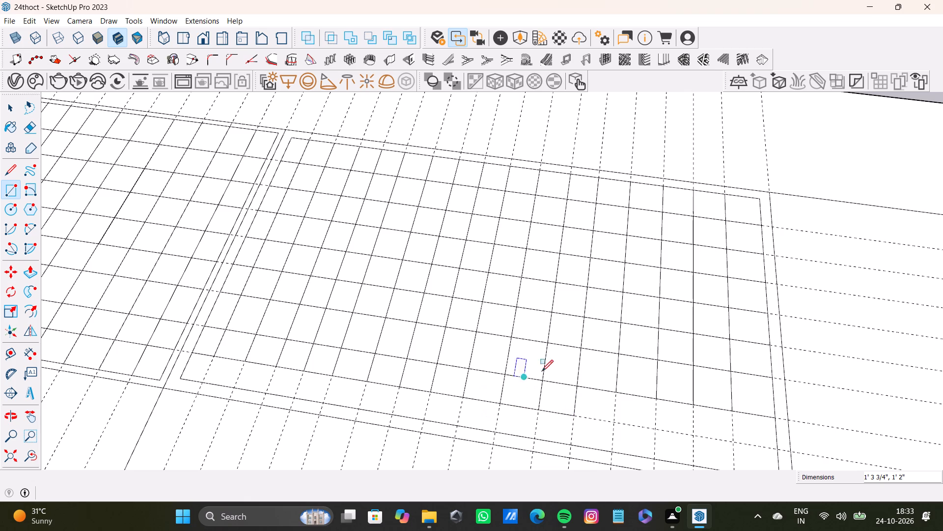
click(579, 382)
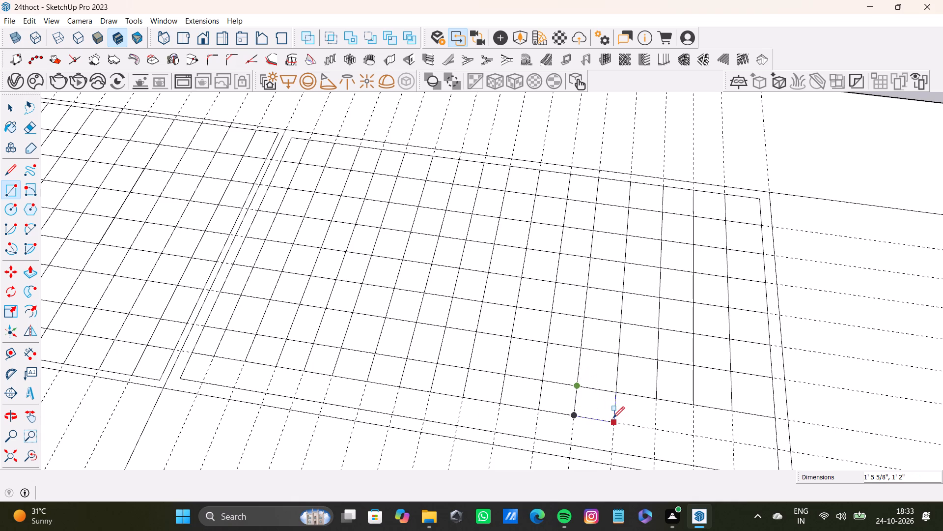
click(614, 418)
Finish the eighth row with four rectangles about 1' 2" tall, from the fourteenth column to the frame's inner edge.
scroll(505, 418, down, 7)
shift+middle_drag(517, 390, 435, 338)
scroll(657, 384, up, 5)
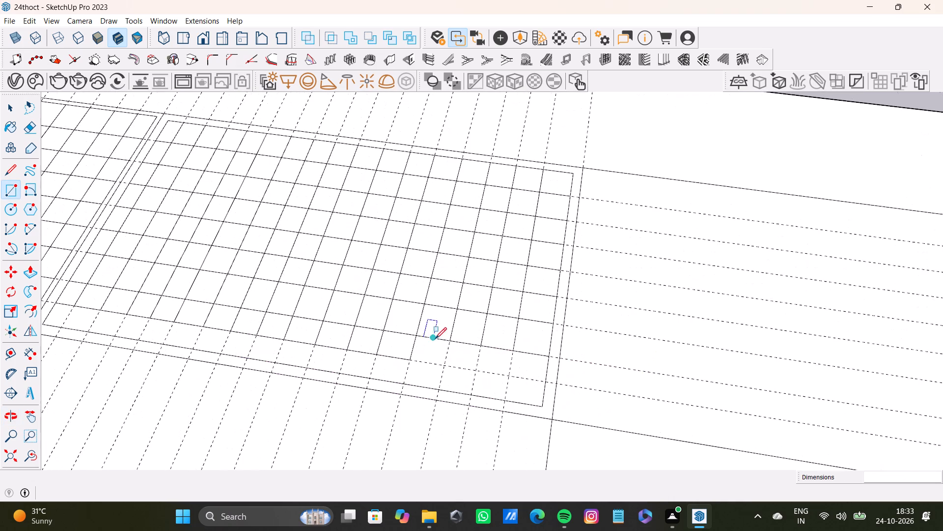
click(416, 335)
click(444, 367)
click(449, 341)
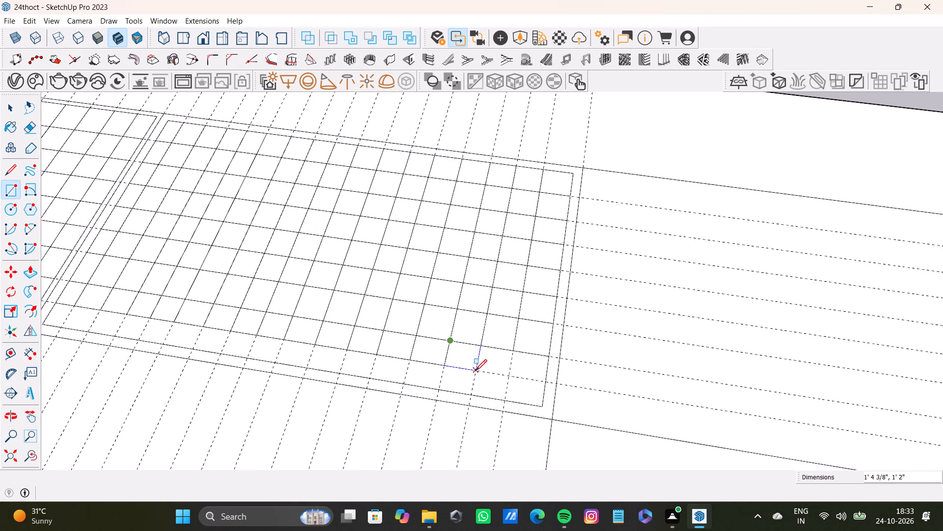
click(475, 371)
click(480, 351)
click(507, 378)
click(511, 351)
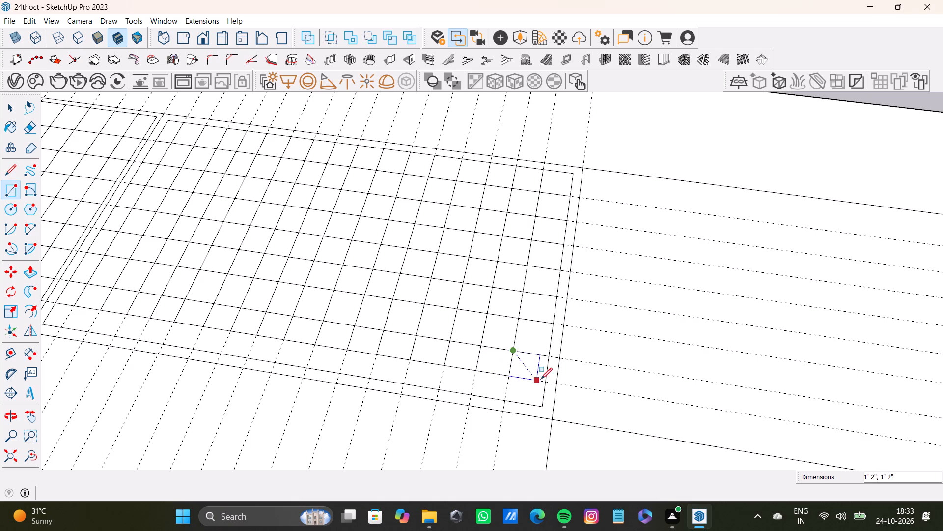
click(543, 380)
Start the ninth row with four rectangles about 1' 1 1/16" tall, from the frame's inner corner through the fourth column.
scroll(199, 346, down, 4)
shift+middle_drag(201, 344, 390, 333)
scroll(254, 320, up, 7)
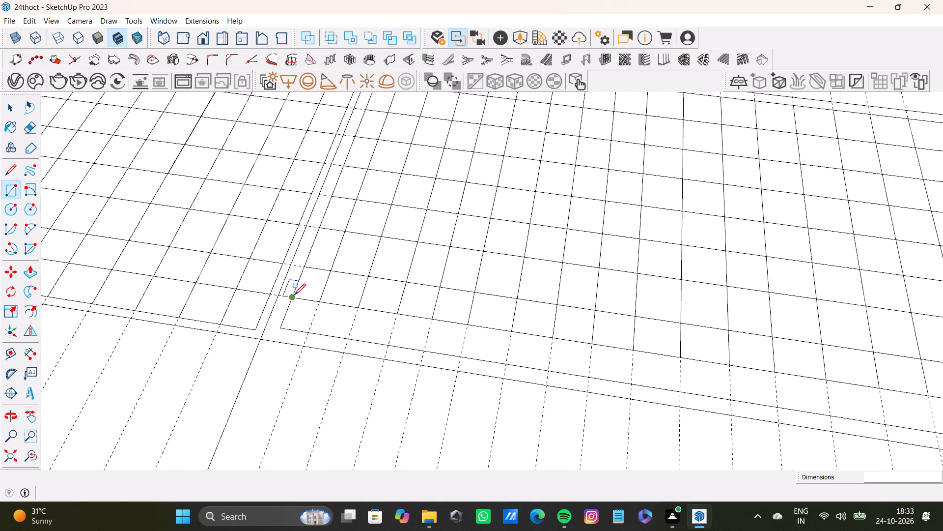
drag(296, 297, 296, 304)
click(309, 333)
click(320, 305)
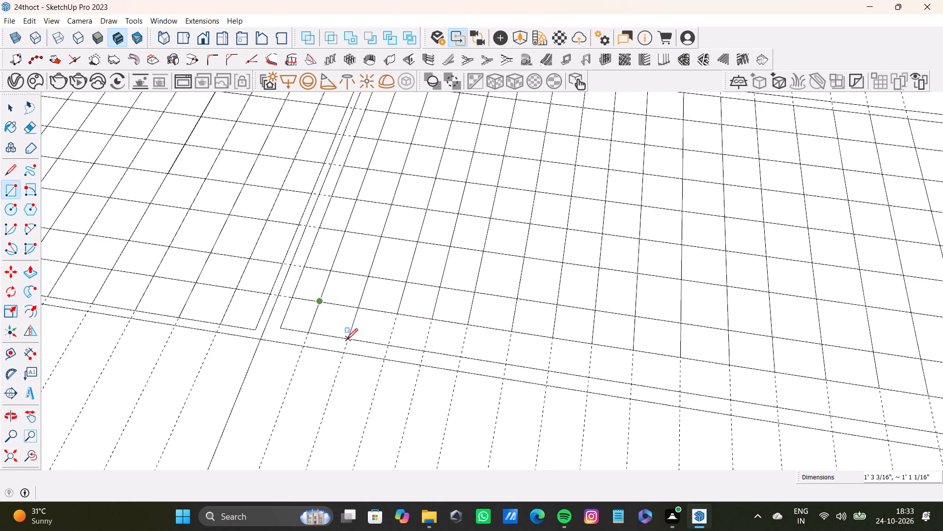
click(347, 340)
click(358, 313)
click(386, 348)
click(394, 318)
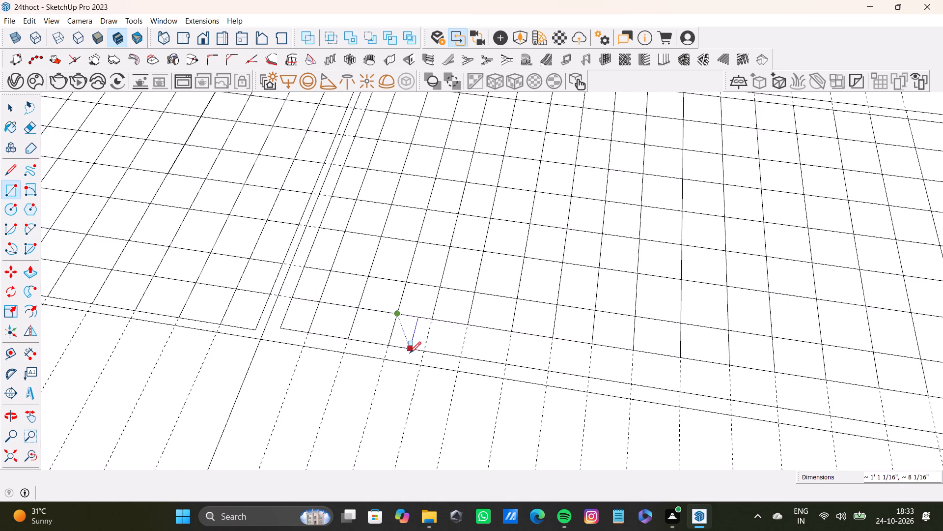
click(422, 353)
Continue the ninth row with five rectangles about 1' 1 1/16" tall across the fifth to ninth columns.
click(429, 320)
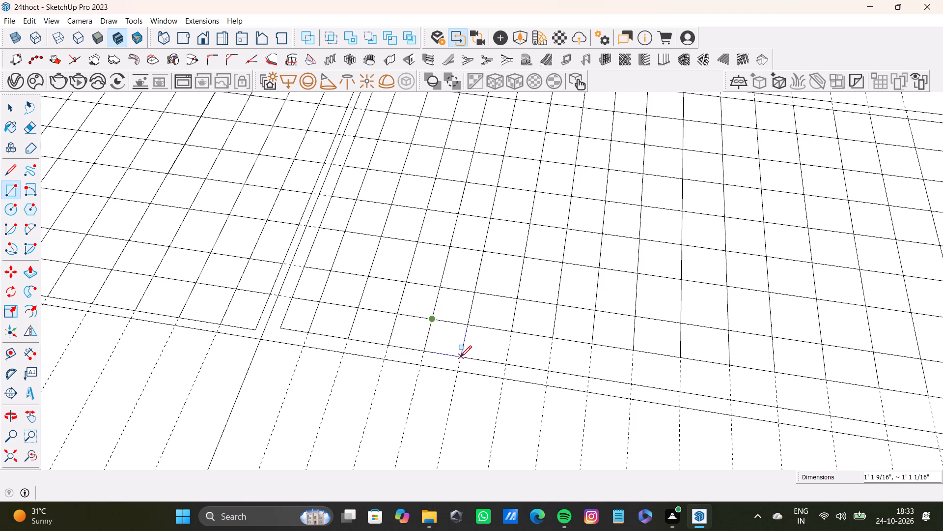
click(460, 357)
click(466, 325)
click(506, 367)
click(510, 337)
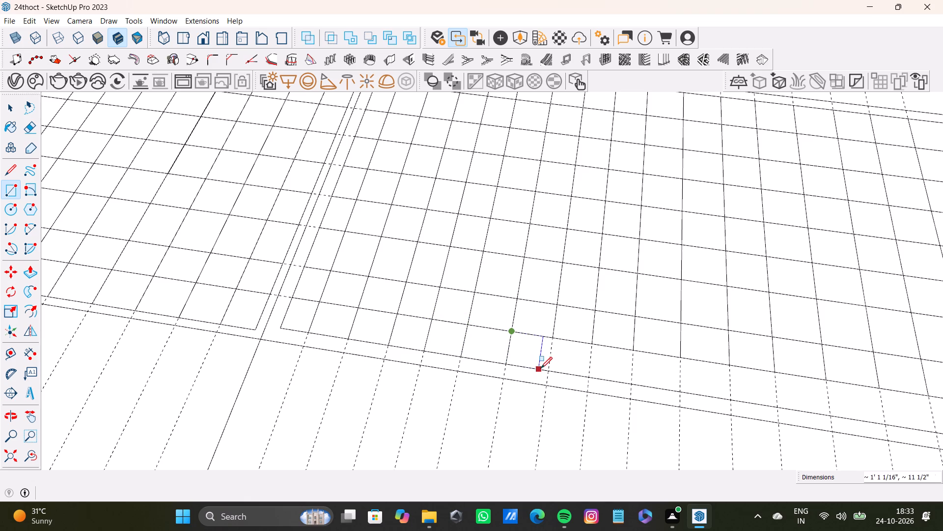
click(544, 371)
click(552, 341)
click(589, 377)
drag(591, 347, 594, 351)
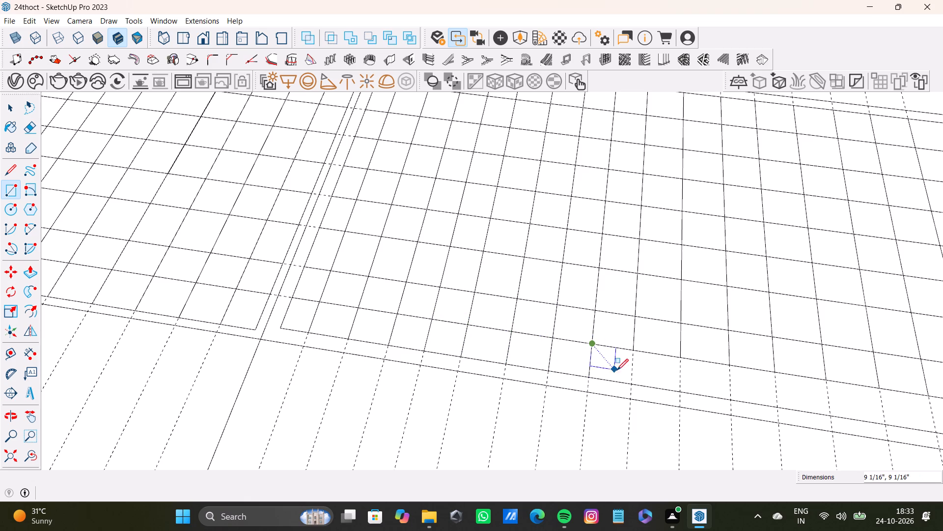
click(629, 386)
Add three more ninth-row rectangles about 1' 1 1/16" tall across the tenth to twelfth columns.
scroll(624, 380, down, 4)
shift+middle_drag(626, 377, 480, 329)
scroll(518, 325, up, 1)
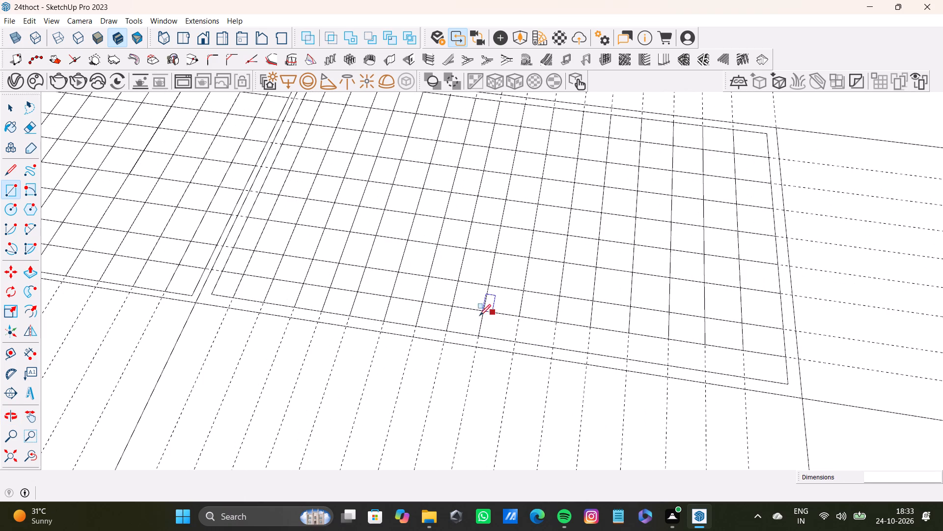
click(483, 311)
click(513, 340)
click(515, 314)
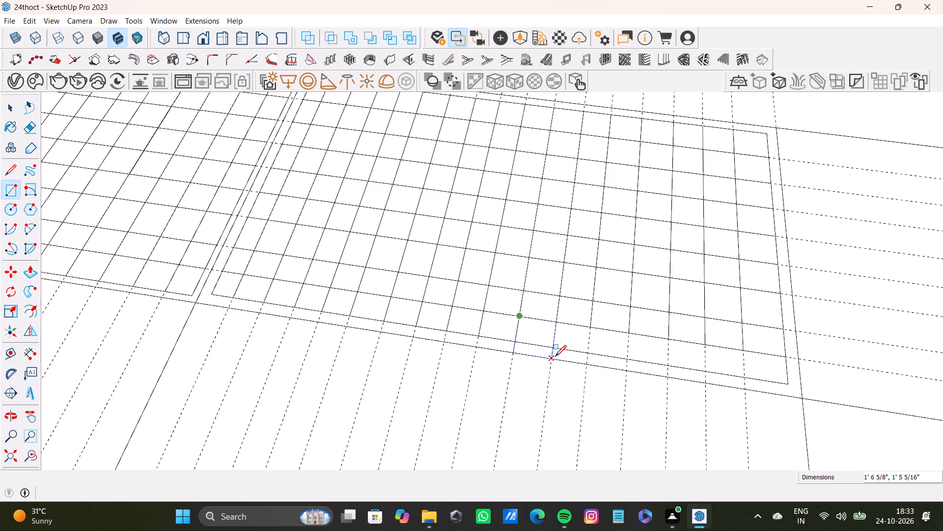
click(553, 349)
click(562, 326)
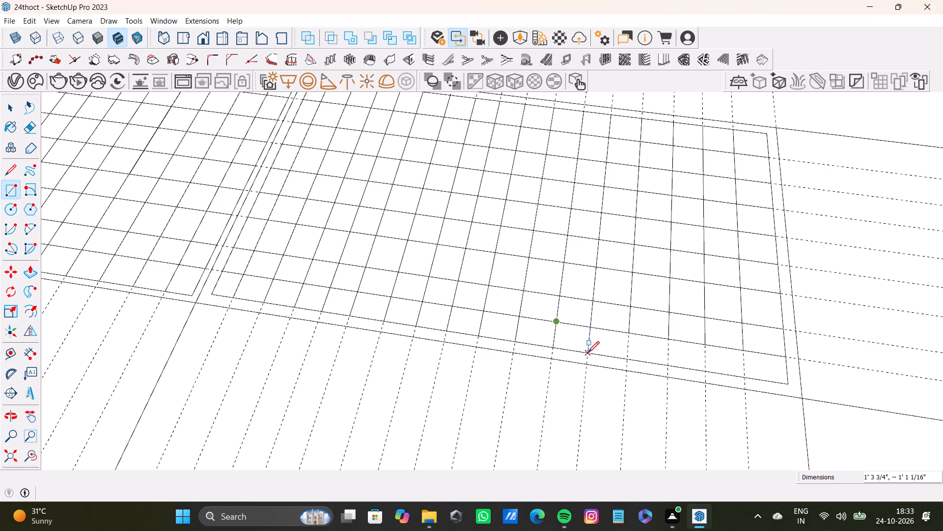
click(588, 353)
Finish the ninth row with five rectangles about 1' 1 1/16" tall, from the thirteenth column to the frame's inner corner.
click(589, 328)
click(626, 356)
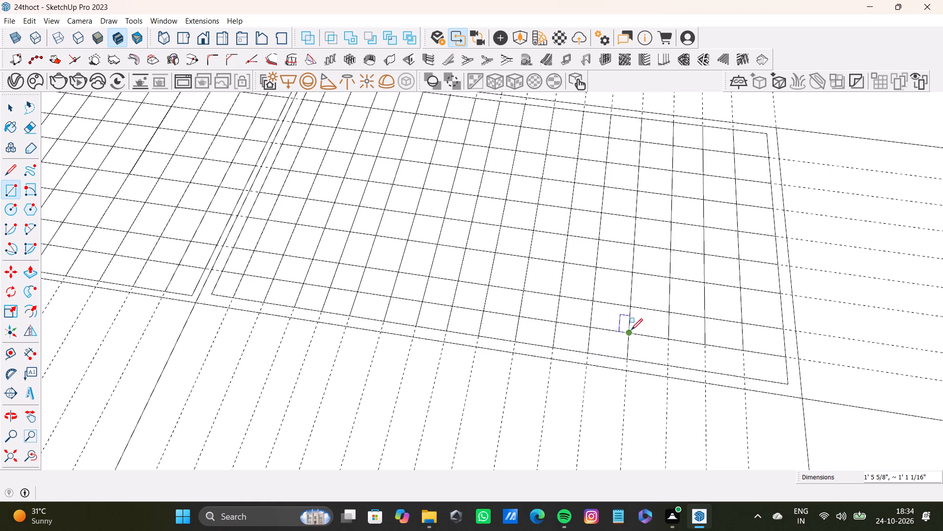
click(627, 332)
click(668, 366)
click(668, 341)
click(705, 374)
click(706, 349)
drag(744, 378, 745, 373)
click(744, 353)
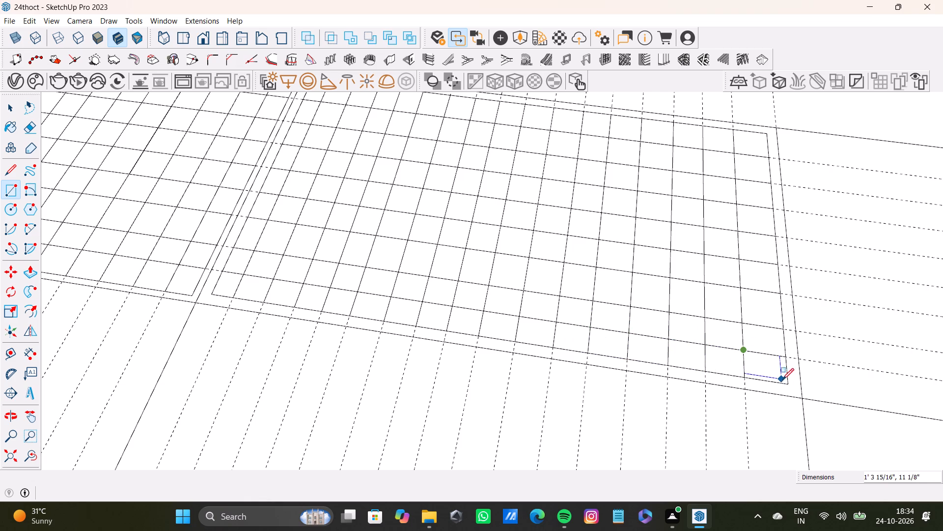
click(786, 381)
scroll(279, 277, down, 12)
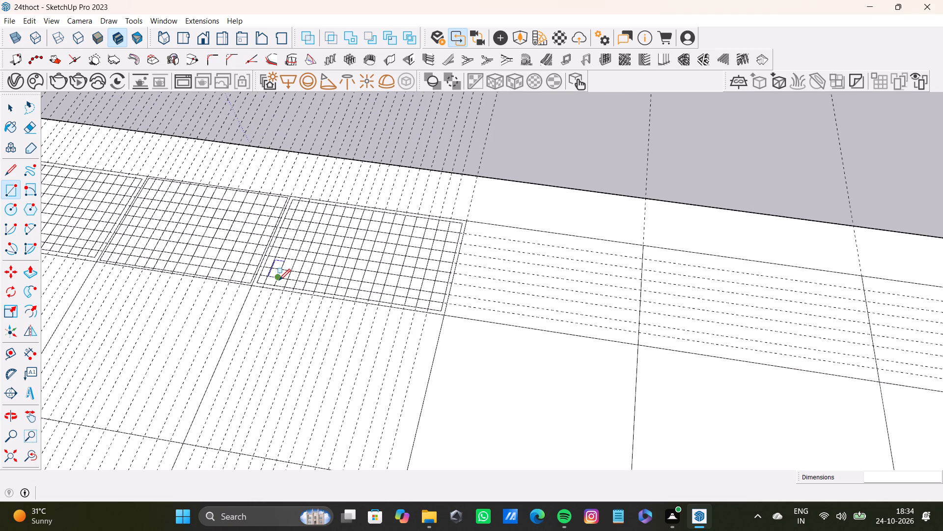
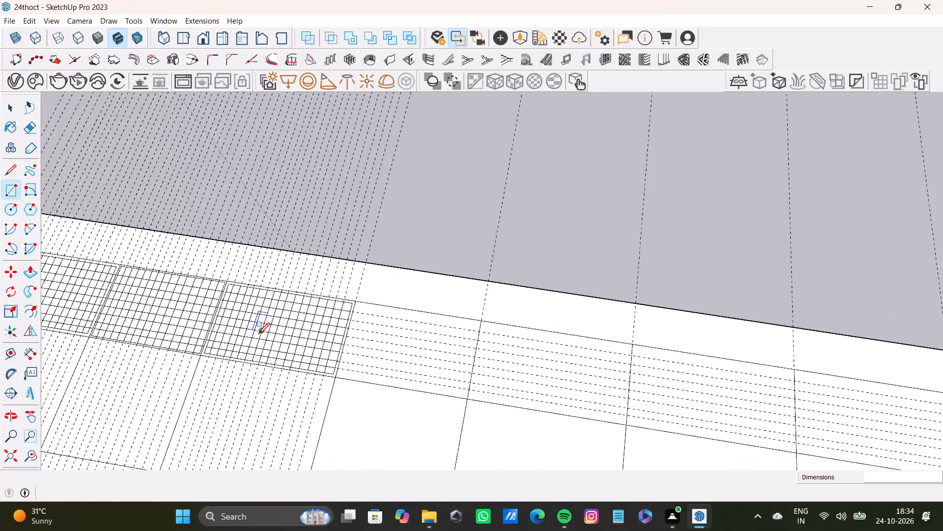
Paint the outer corner cell in the first row of the narrow five-column end panel with Color A01.
shift+middle_drag(258, 334, 671, 367)
scroll(448, 367, up, 14)
shift+middle_drag(471, 291, 480, 366)
scroll(480, 368, up, 3)
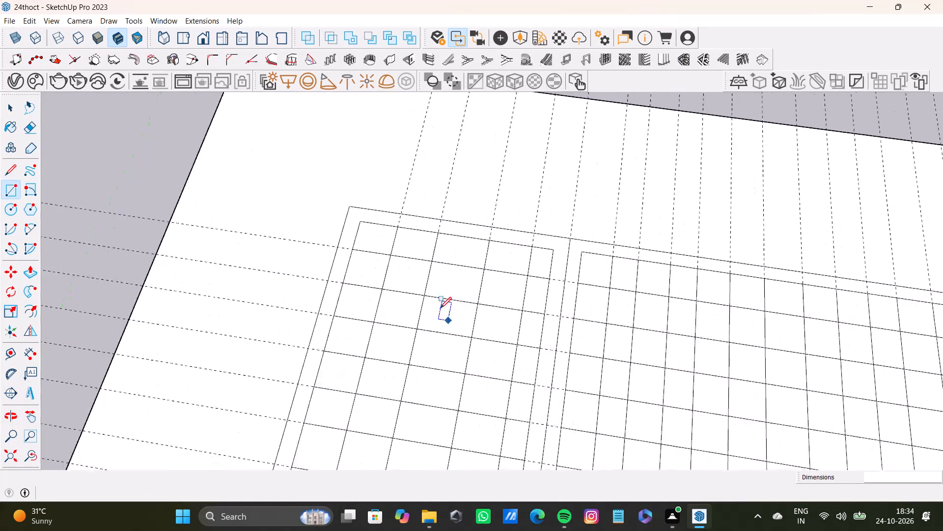
scroll(440, 308, up, 3)
key(space)
click(368, 228)
shift+click(7, 127)
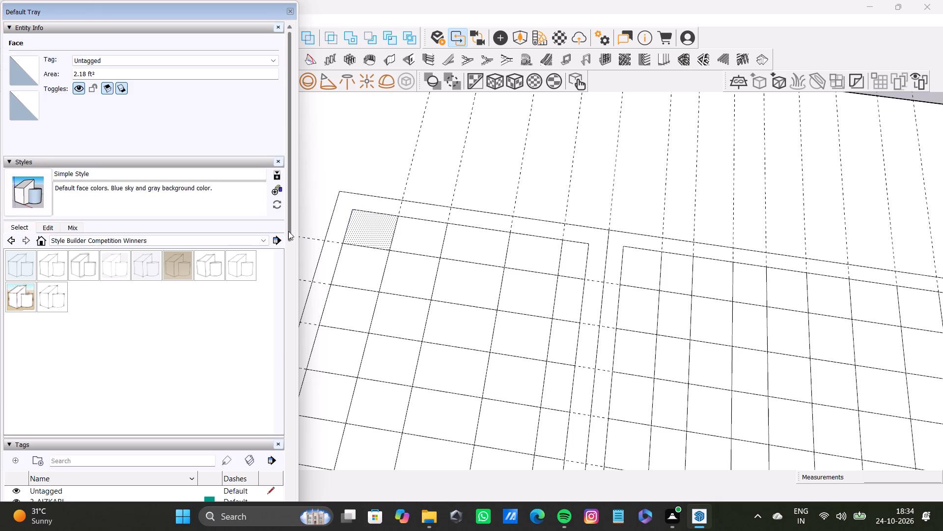
drag(288, 231, 304, 528)
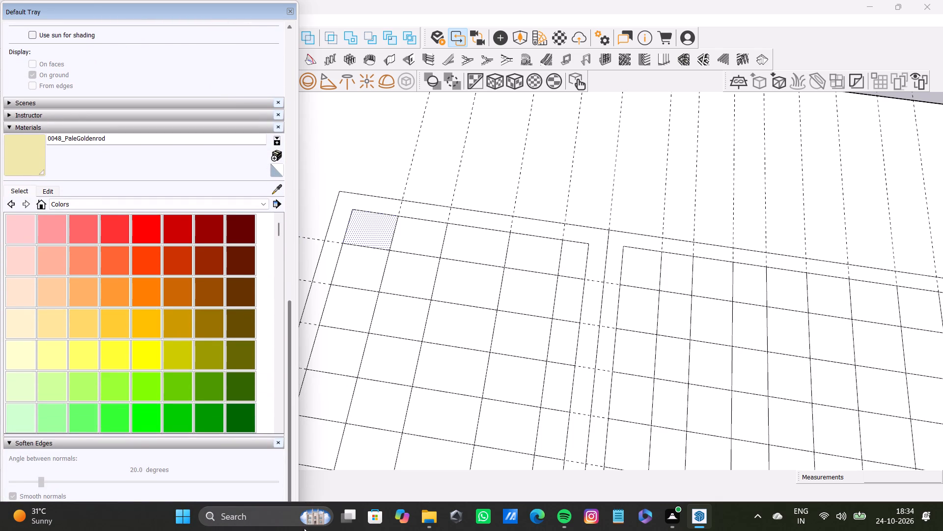
drag(304, 528, 301, 530)
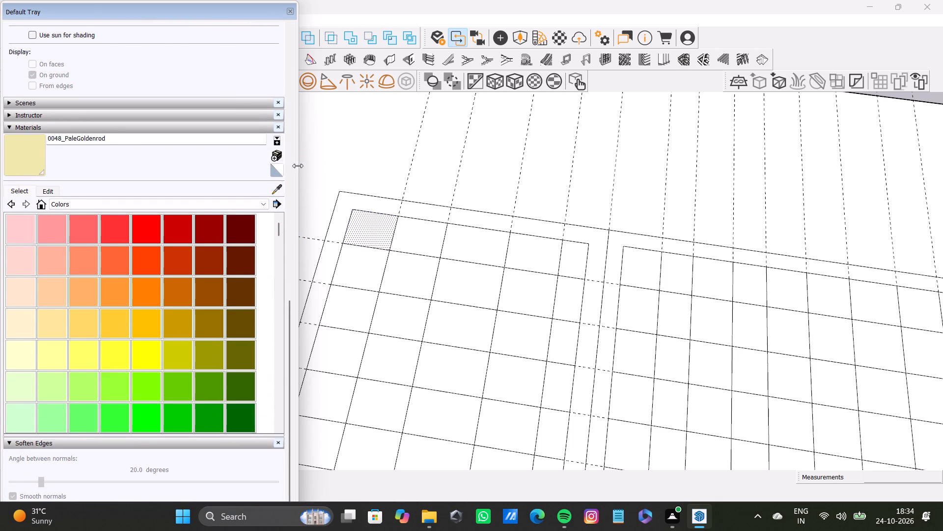
drag(297, 169, 188, 177)
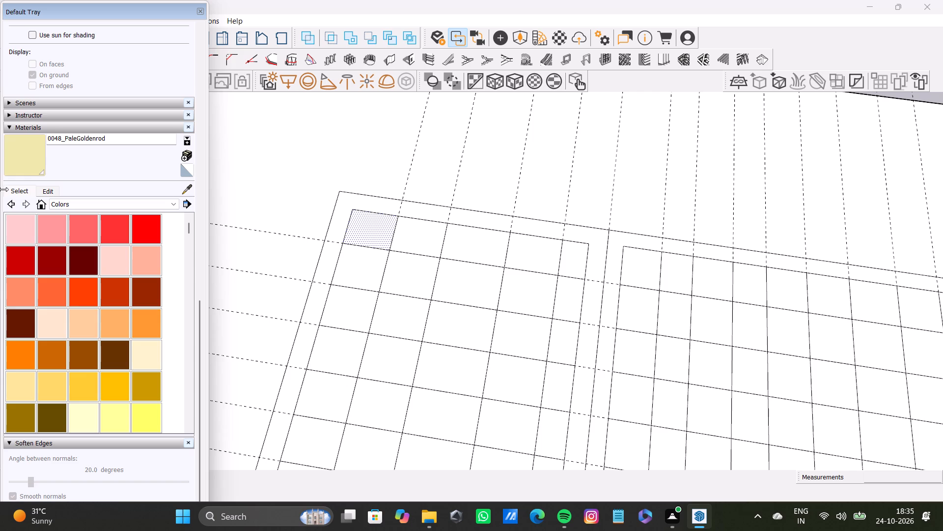
click(23, 229)
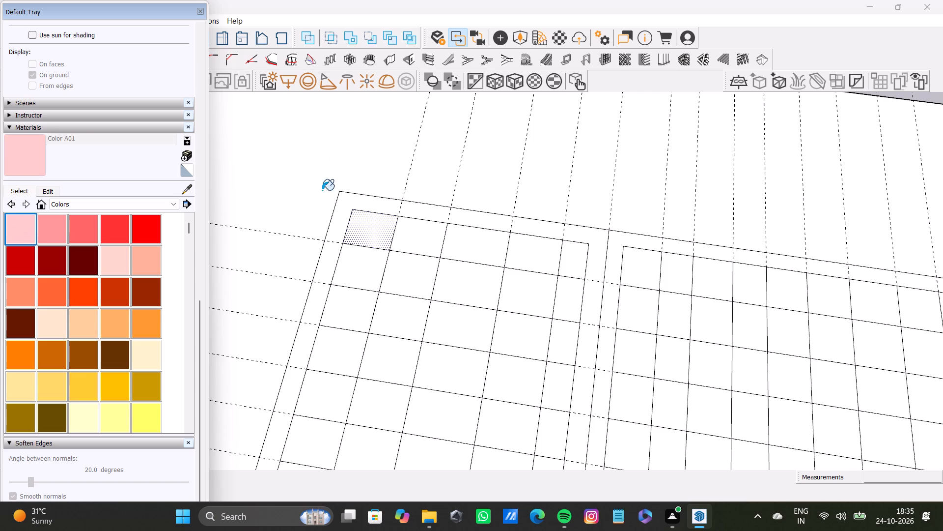
click(363, 224)
Paint the remaining four cells of the end panel's first row, in order, with Colors A02, A03, A04 and A05.
click(49, 232)
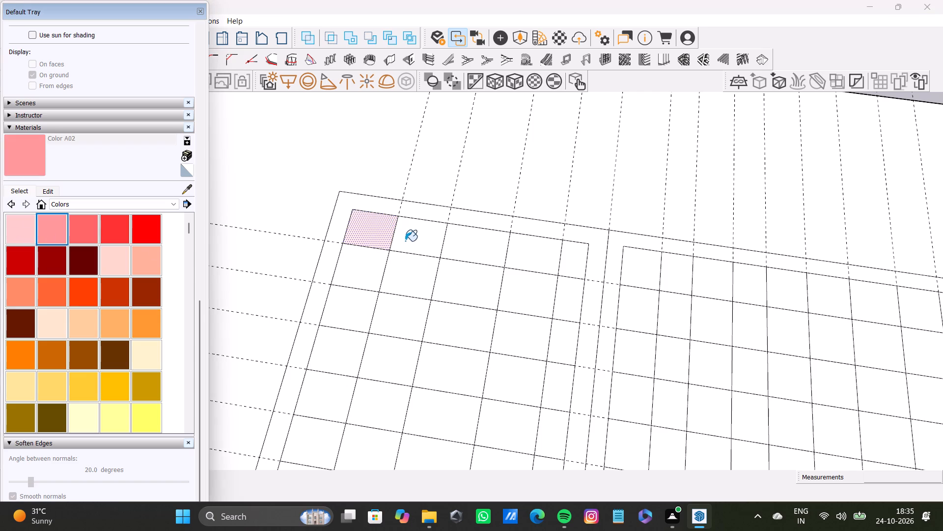
click(405, 241)
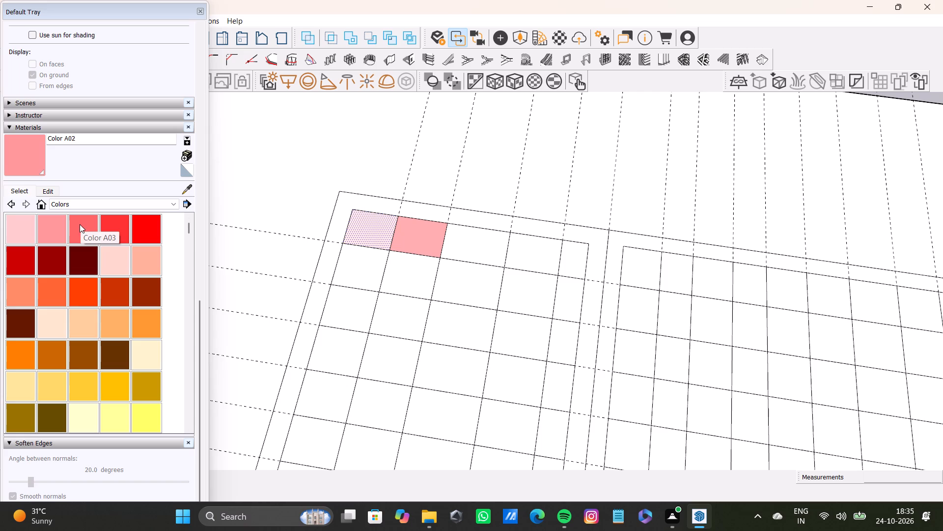
click(80, 224)
click(480, 237)
click(121, 225)
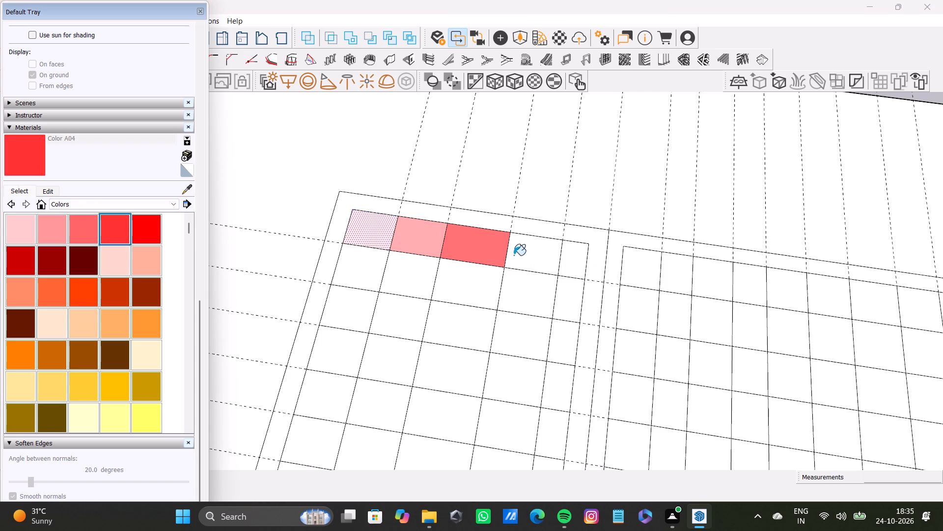
click(524, 252)
click(152, 223)
click(570, 258)
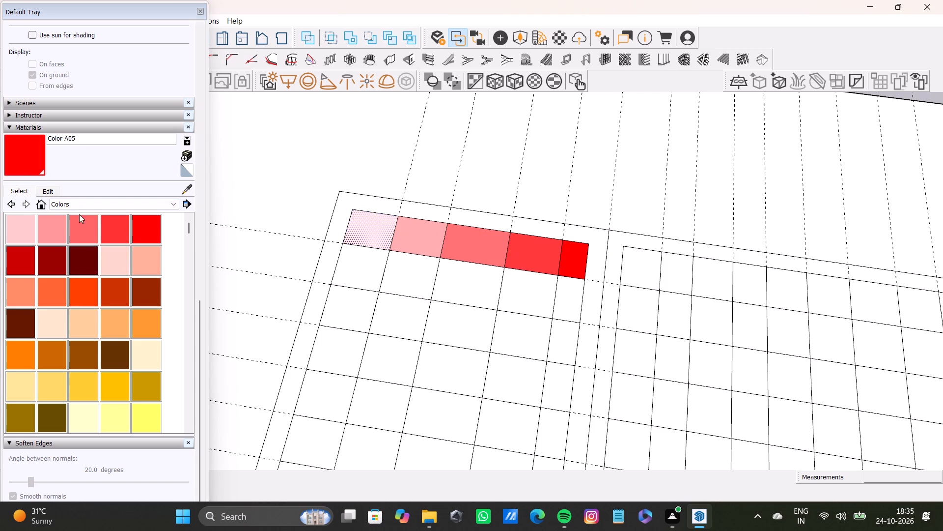
Paint the second row's cells in order with Colors A06, A07 and A08, using Color B01 for the last two.
click(15, 269)
click(372, 274)
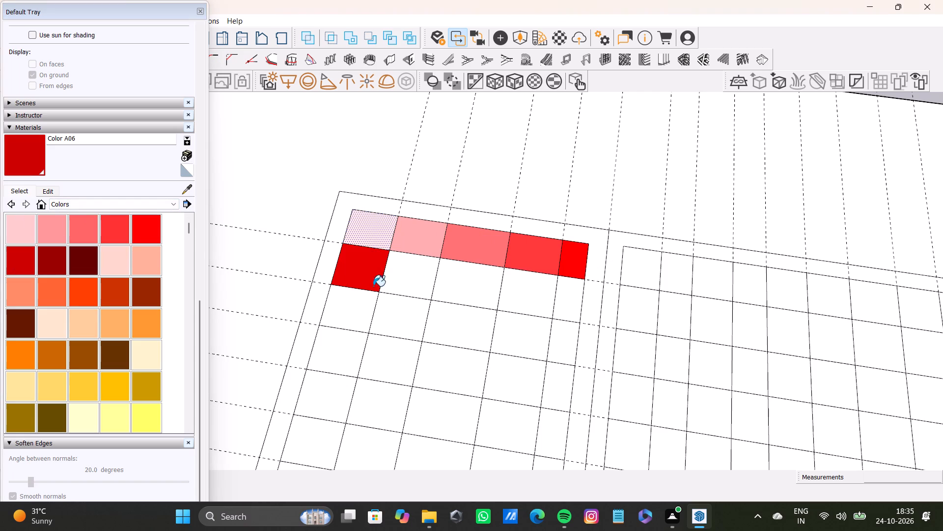
click(50, 257)
click(407, 292)
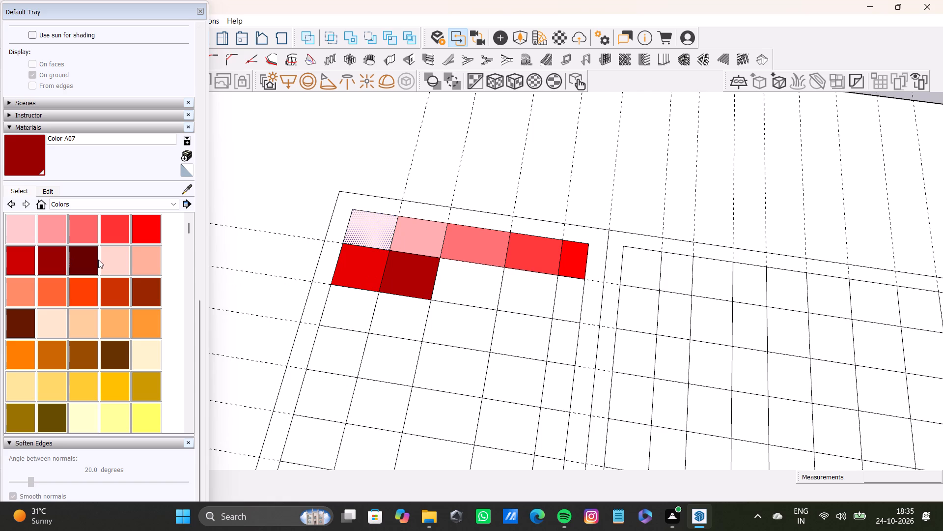
click(94, 260)
click(465, 288)
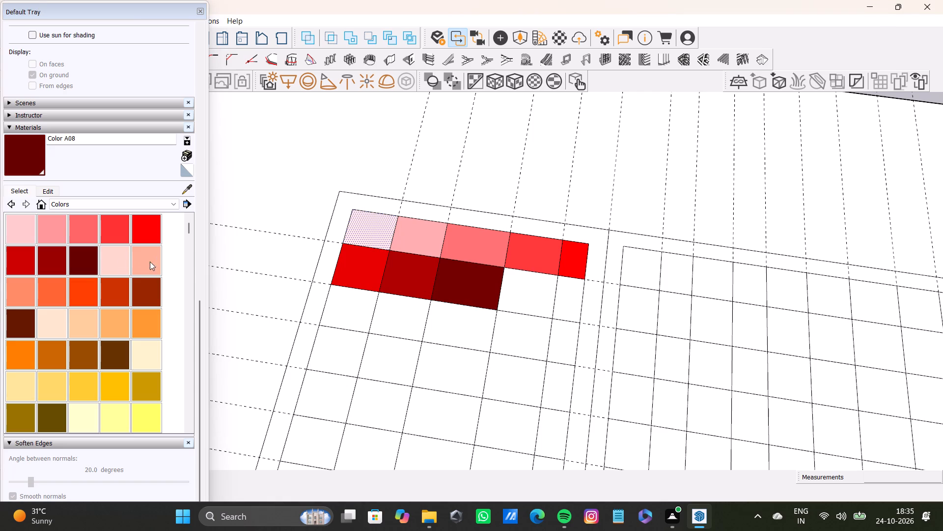
click(122, 260)
click(522, 298)
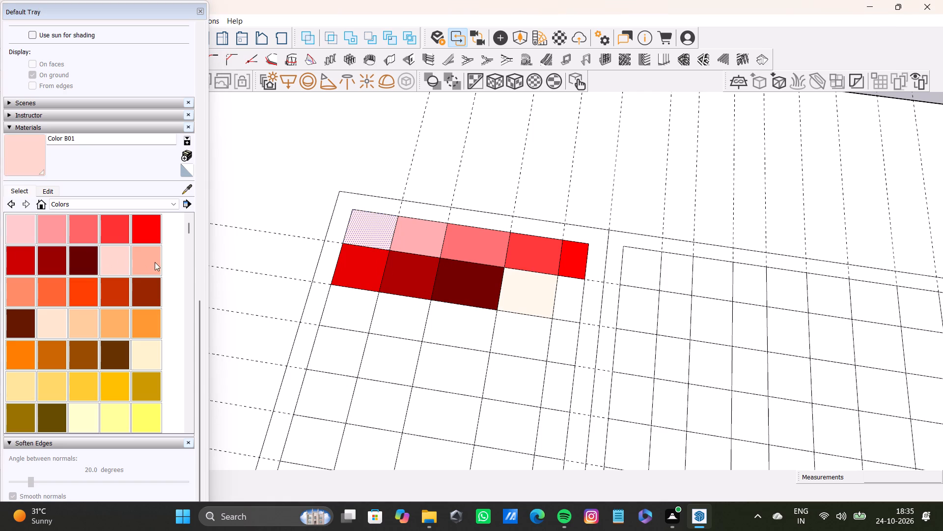
drag(155, 262, 160, 260)
click(572, 297)
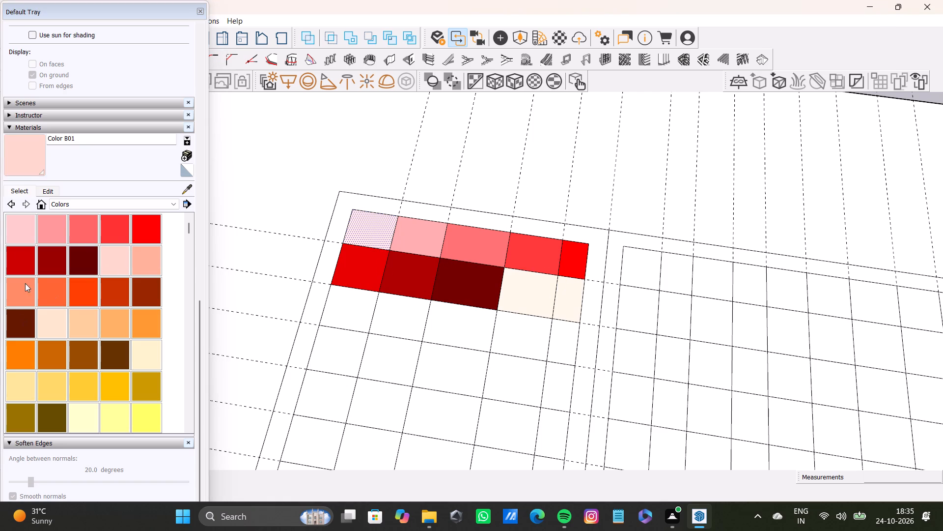
Paint the five cells of the third row in order with Colors B03 to B07.
click(18, 287)
click(359, 322)
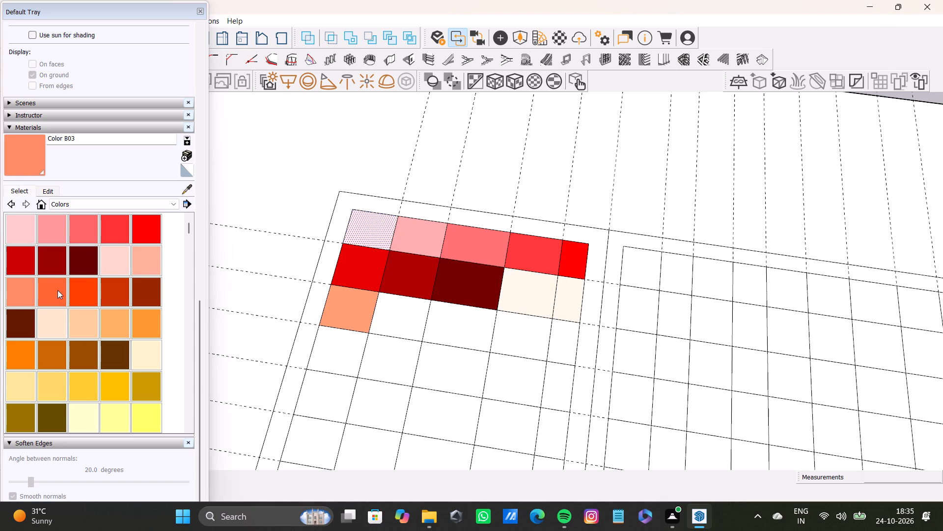
click(49, 287)
click(396, 327)
click(81, 288)
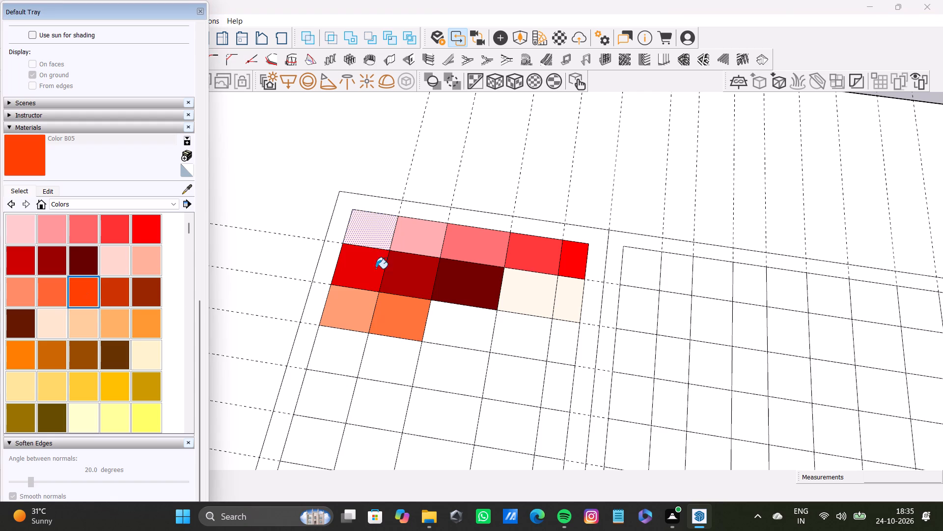
click(452, 327)
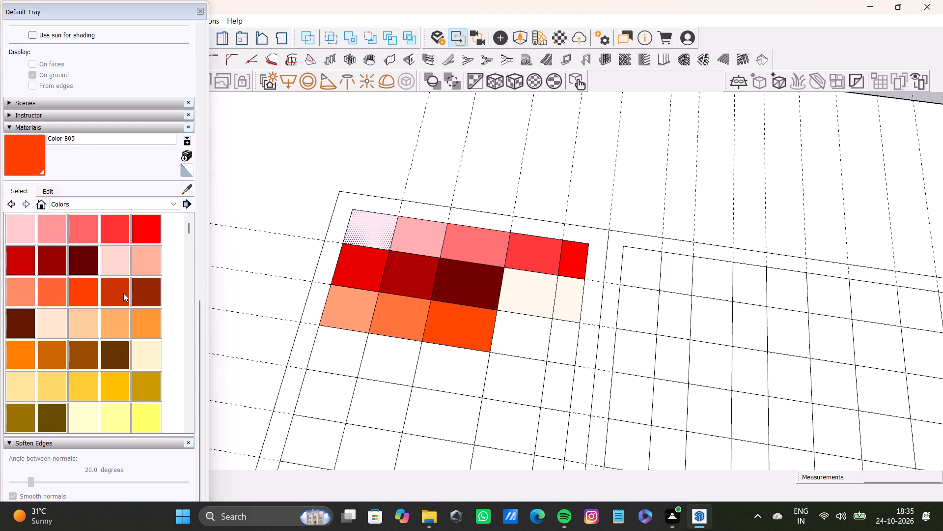
click(123, 293)
click(511, 325)
click(153, 290)
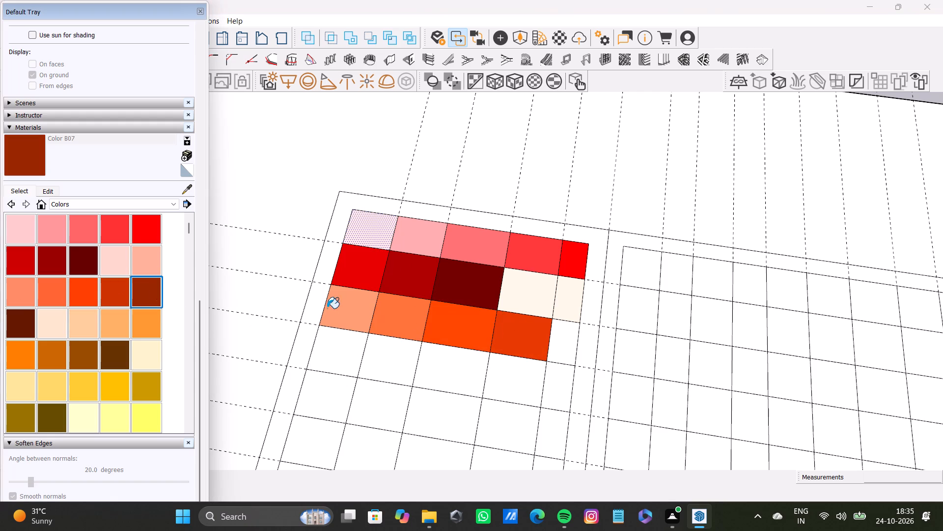
click(571, 349)
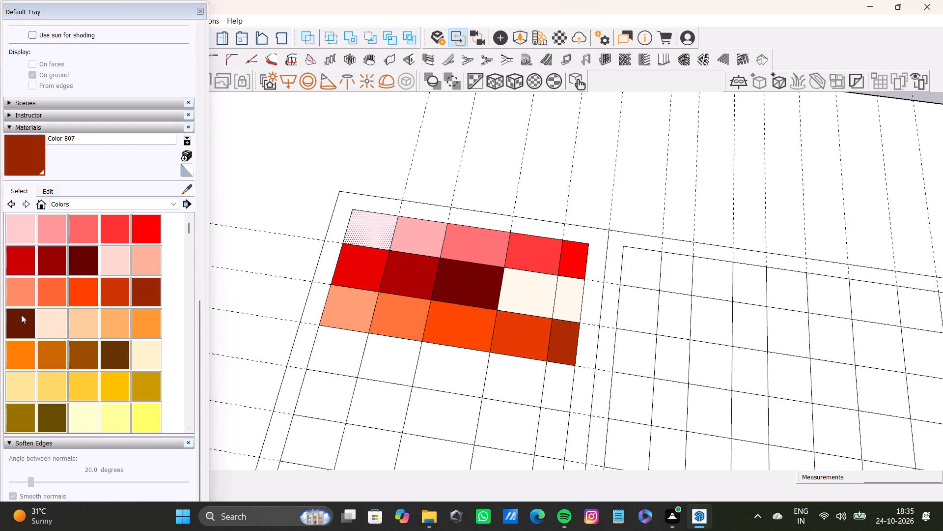
Paint the fourth row's cells in order with Colors B08, C01 and C02, using Color C03 for the last two.
click(21, 315)
click(348, 347)
click(57, 311)
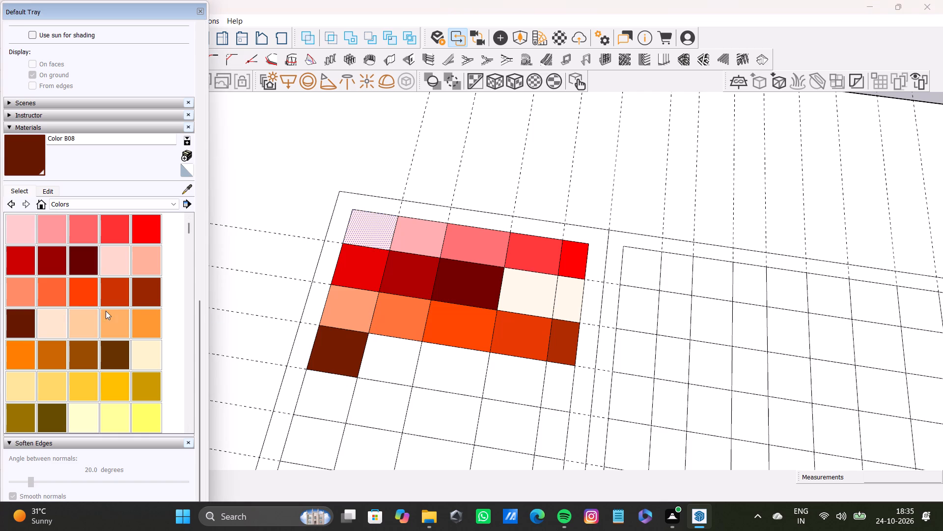
click(399, 365)
click(79, 319)
click(444, 372)
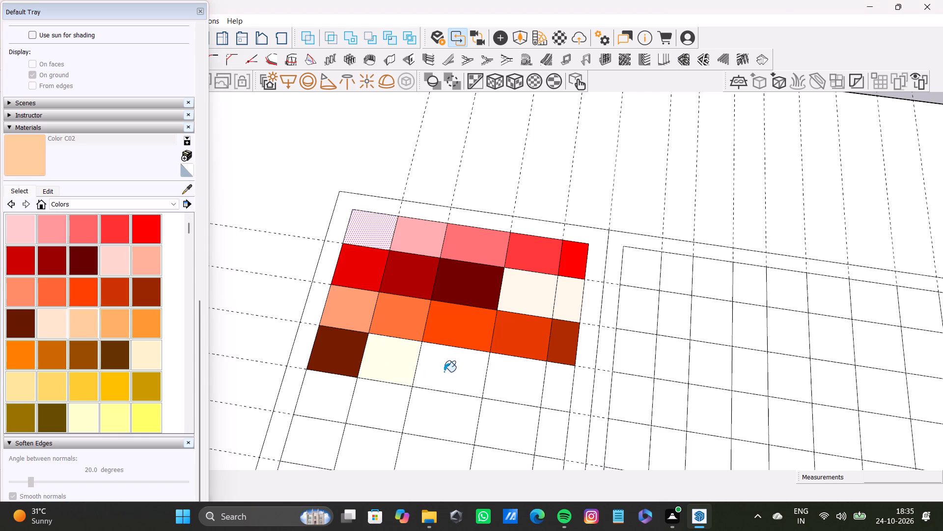
click(123, 325)
click(505, 383)
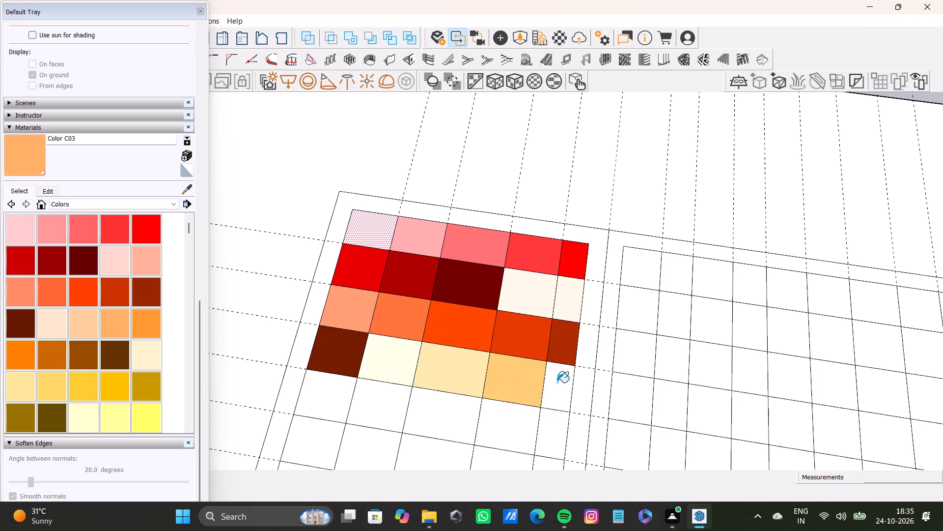
drag(140, 324, 145, 324)
click(552, 398)
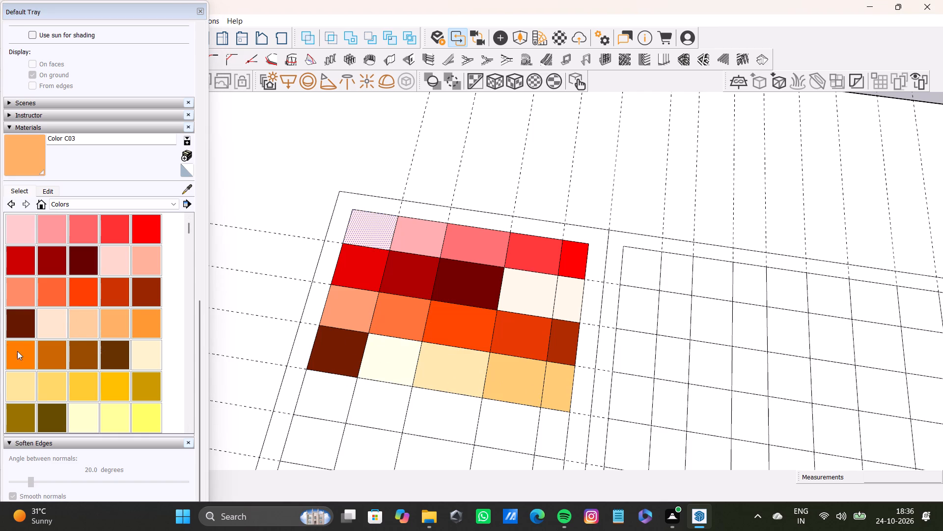
Paint the five cells of the fifth row in order with Colors C05, C06, C07, C08 and D01.
click(17, 351)
click(313, 407)
click(56, 353)
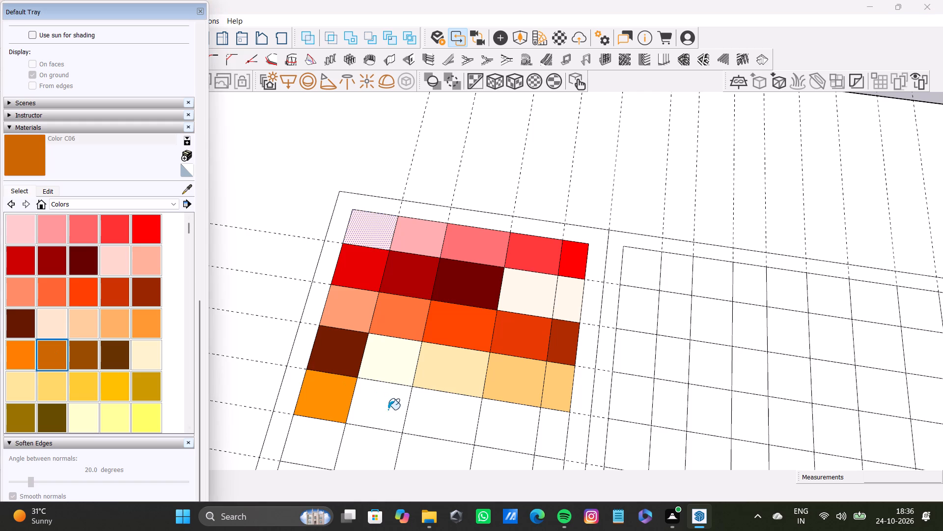
click(387, 410)
click(91, 354)
click(449, 421)
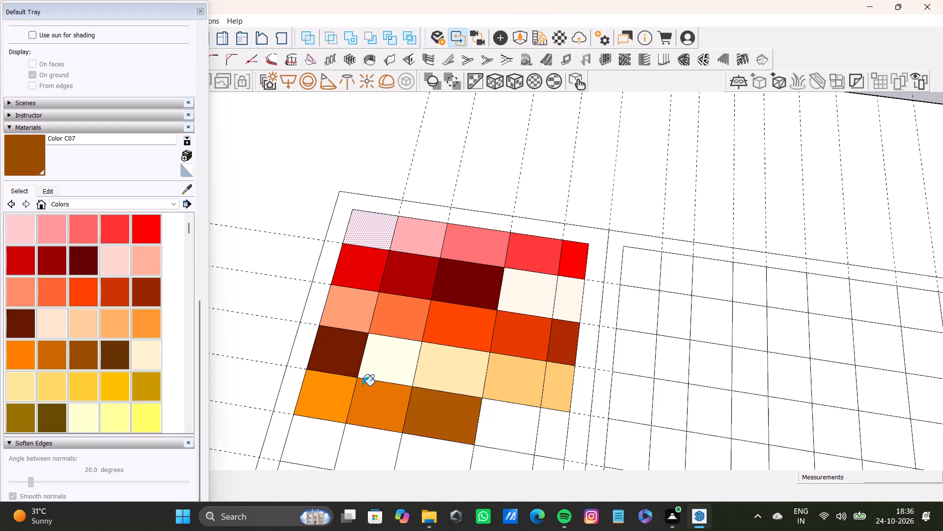
scroll(363, 379, down, 2)
click(111, 360)
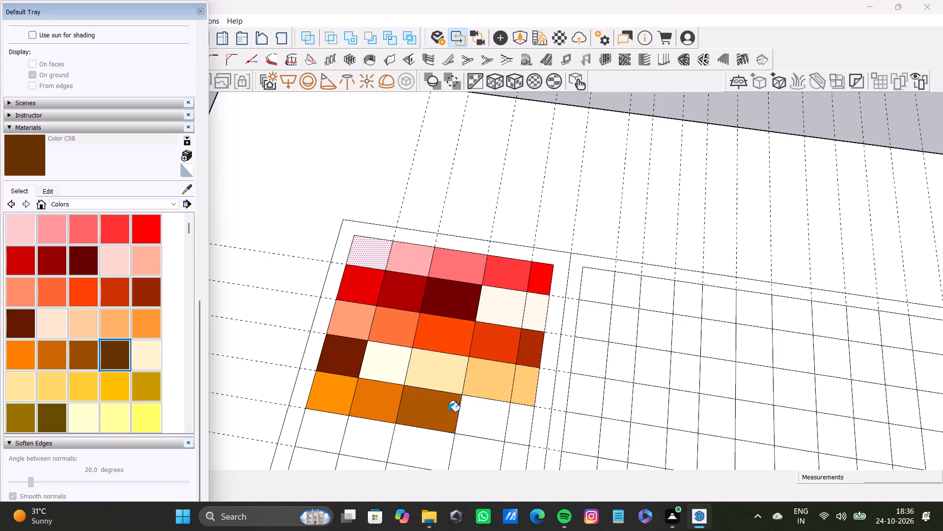
click(474, 418)
click(144, 359)
click(519, 430)
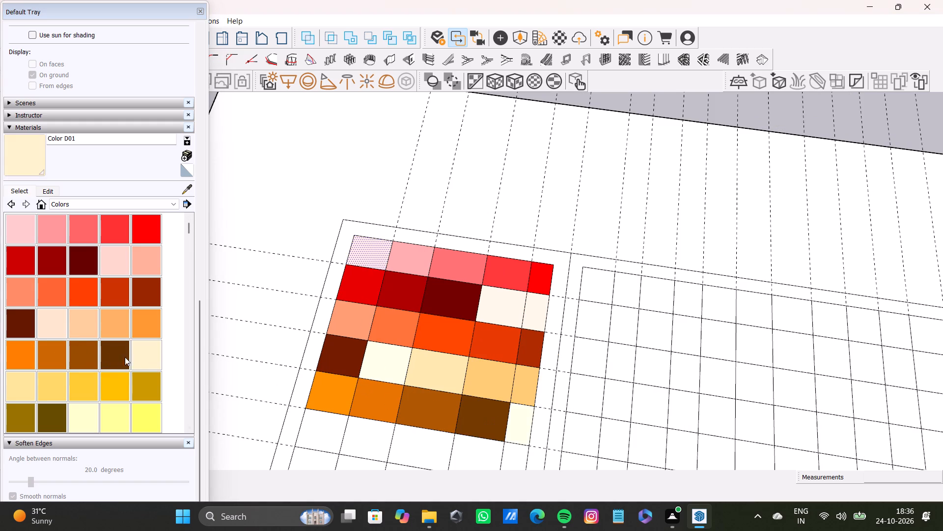
Paint the five cells of the sixth row in order with Colors D02, D03, D04, D06 and D07.
click(20, 387)
click(312, 441)
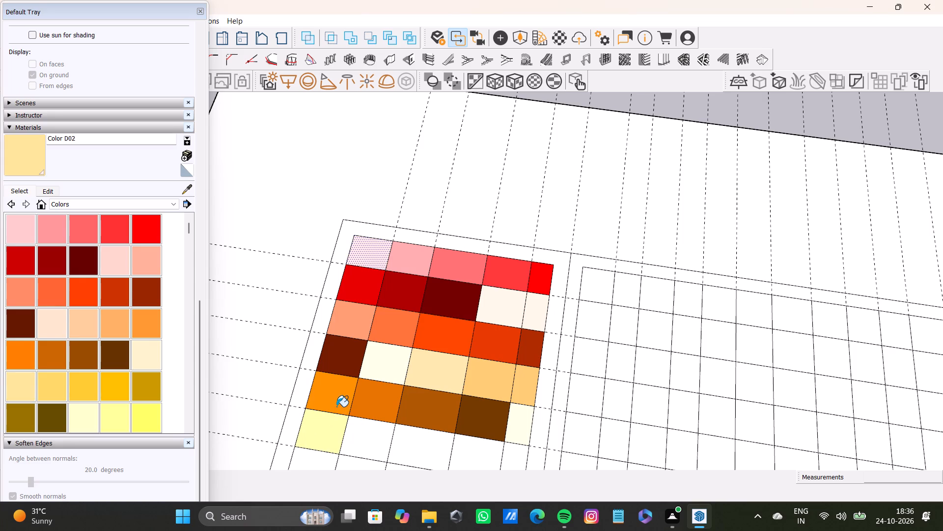
scroll(336, 406, down, 2)
shift+middle_drag(339, 400, 321, 313)
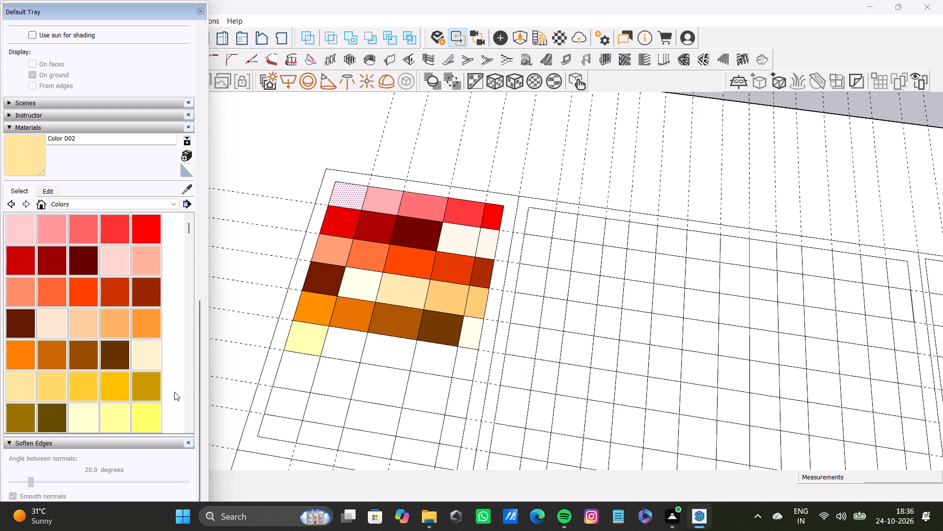
click(50, 395)
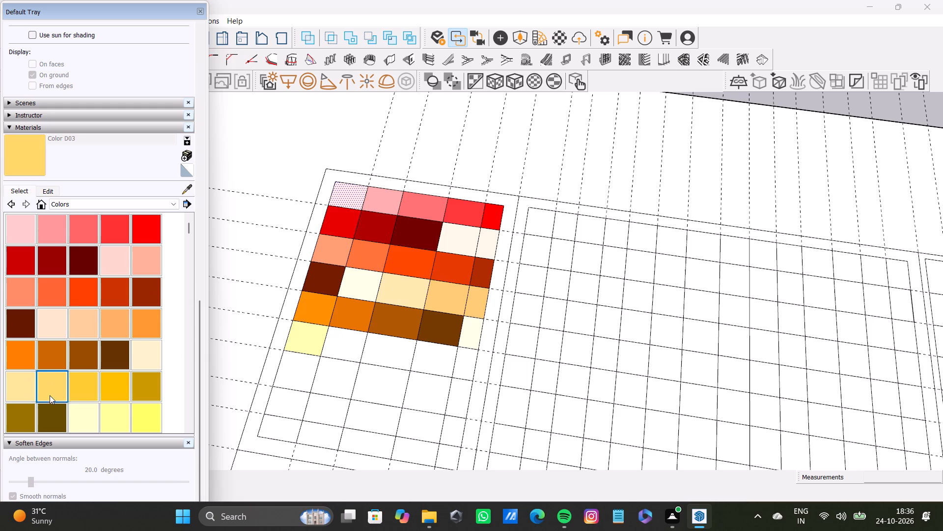
click(346, 350)
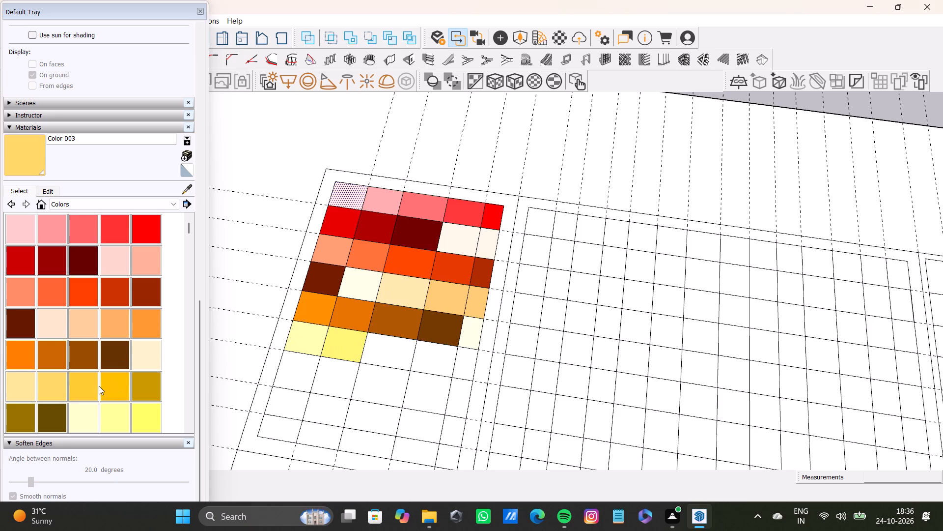
click(87, 386)
click(384, 358)
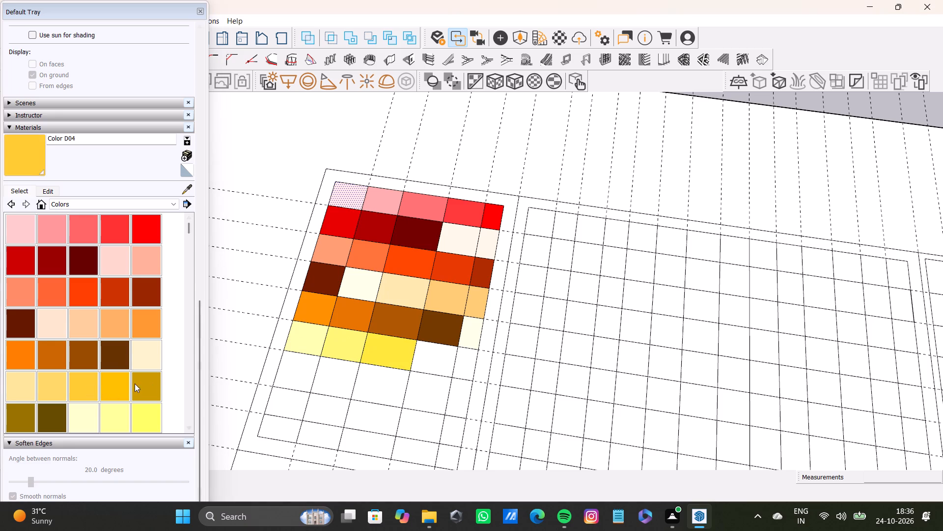
click(135, 383)
click(432, 361)
click(14, 412)
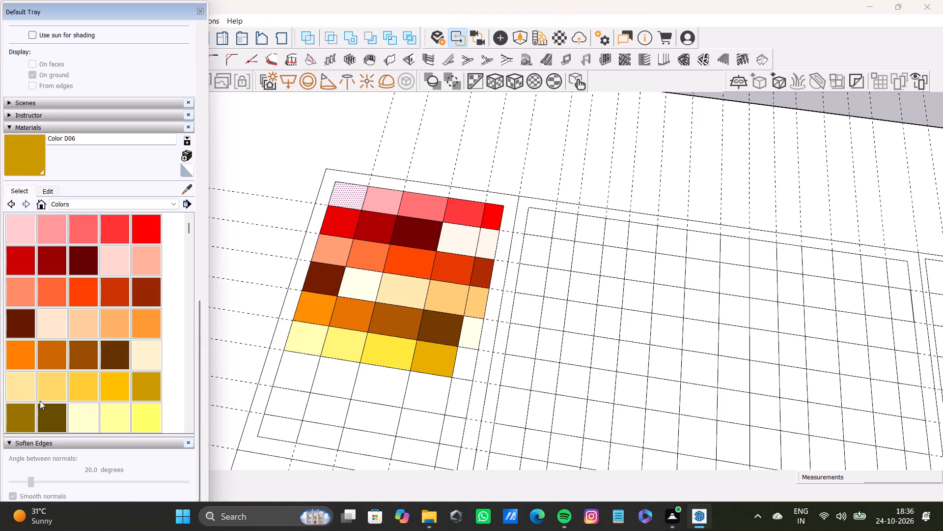
click(461, 365)
Paint the seventh row's cells in order with Colors D08 and E01, Color E02 for the third and fourth, and E04 for the last.
click(46, 412)
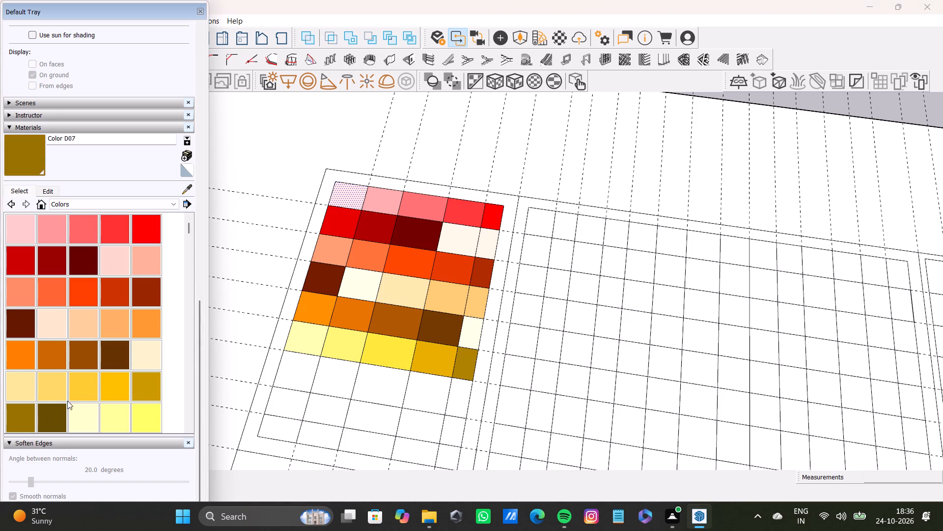
click(294, 378)
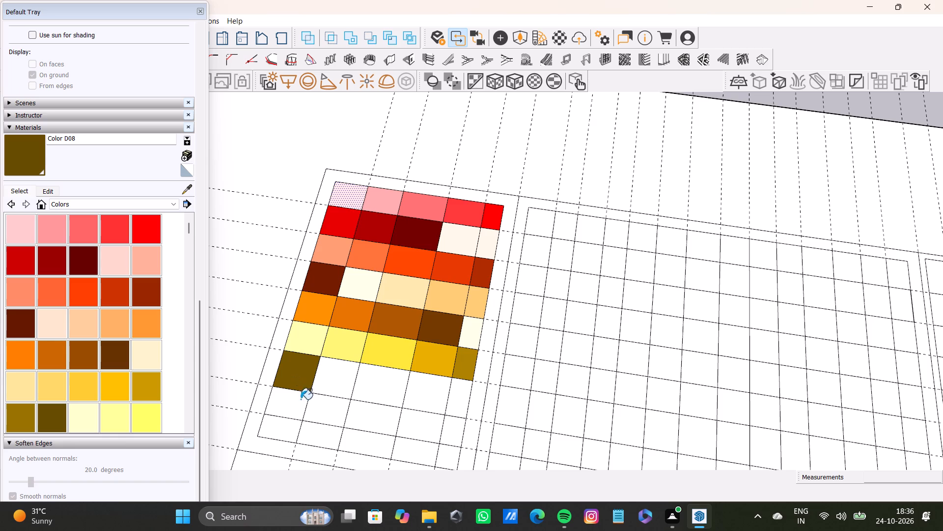
click(56, 412)
click(80, 412)
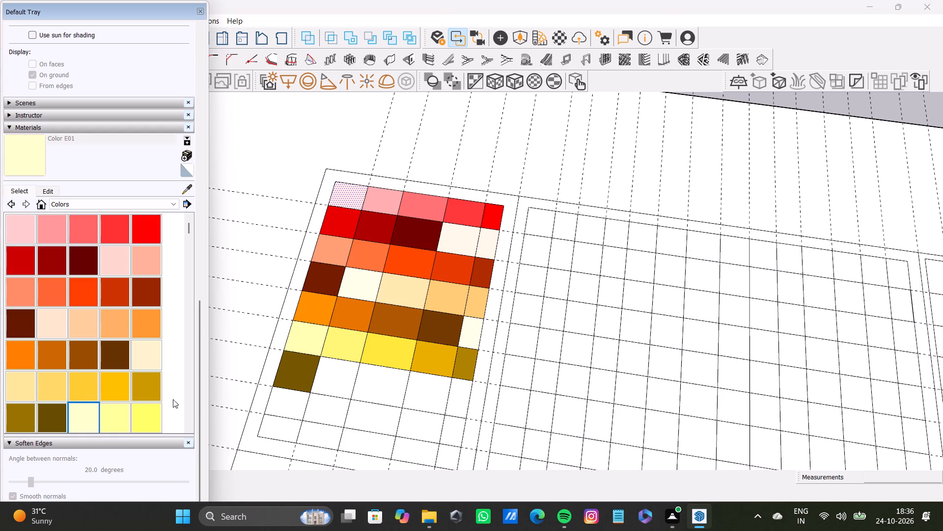
click(330, 383)
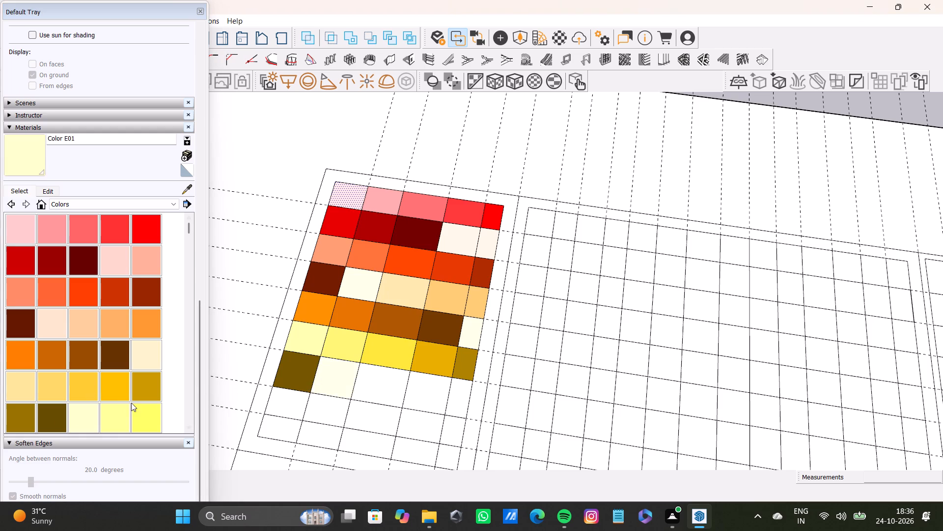
click(122, 410)
click(355, 387)
click(145, 420)
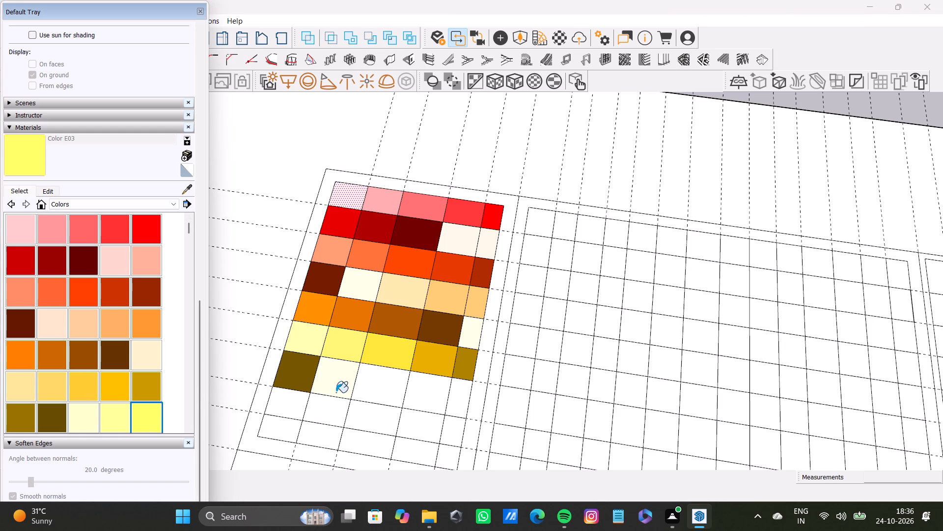
click(116, 411)
click(367, 388)
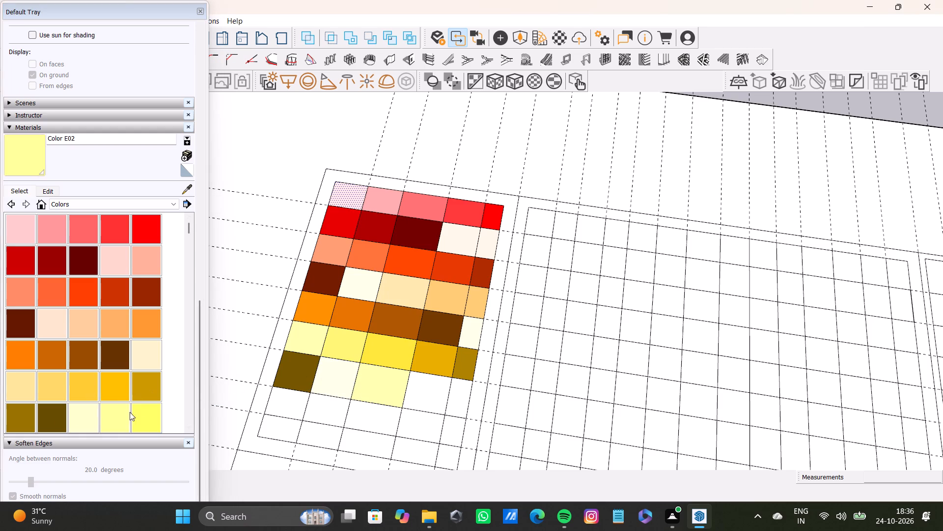
drag(151, 419, 160, 414)
click(413, 391)
scroll(128, 329, down, 3)
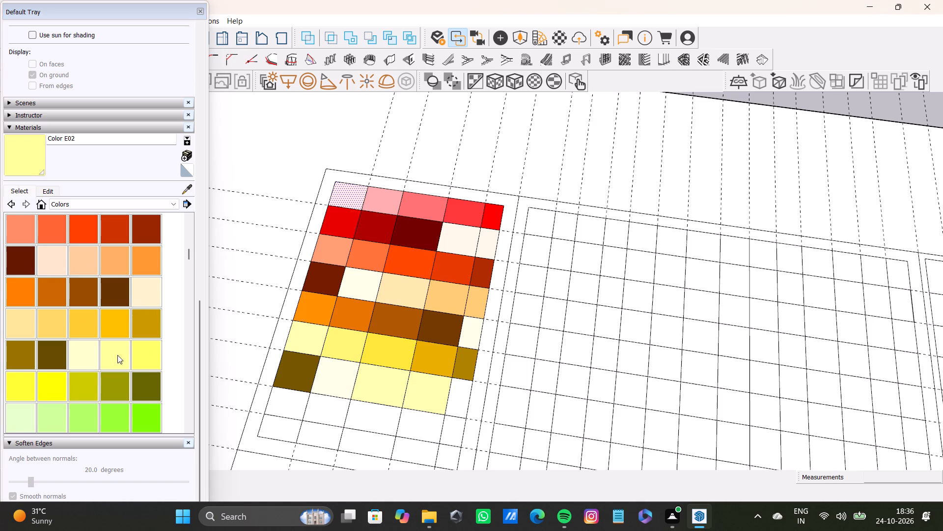
drag(151, 354, 161, 354)
click(411, 389)
click(23, 383)
click(459, 412)
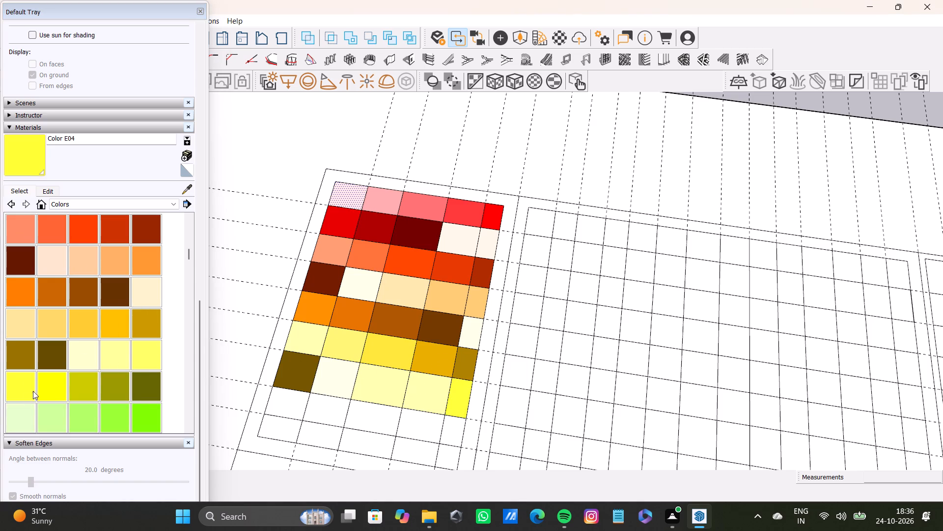
Paint the eighth row's cells in order, using Color E05 for the first two, followed by Colors E06, E07 and E08.
click(51, 384)
click(281, 408)
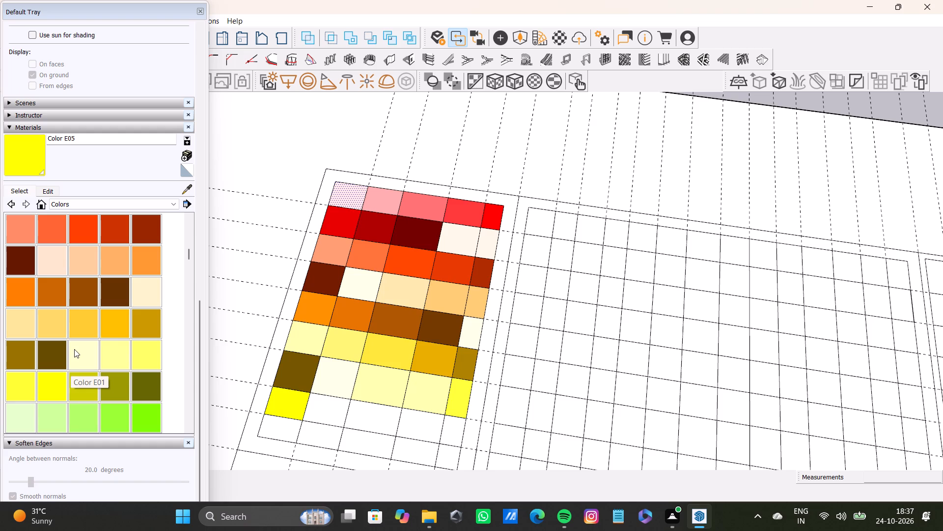
click(46, 378)
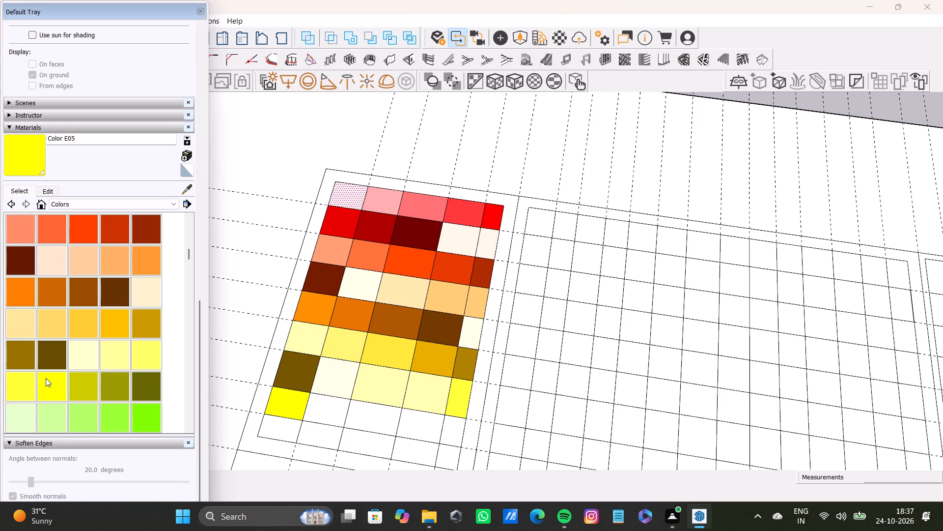
click(313, 411)
click(82, 384)
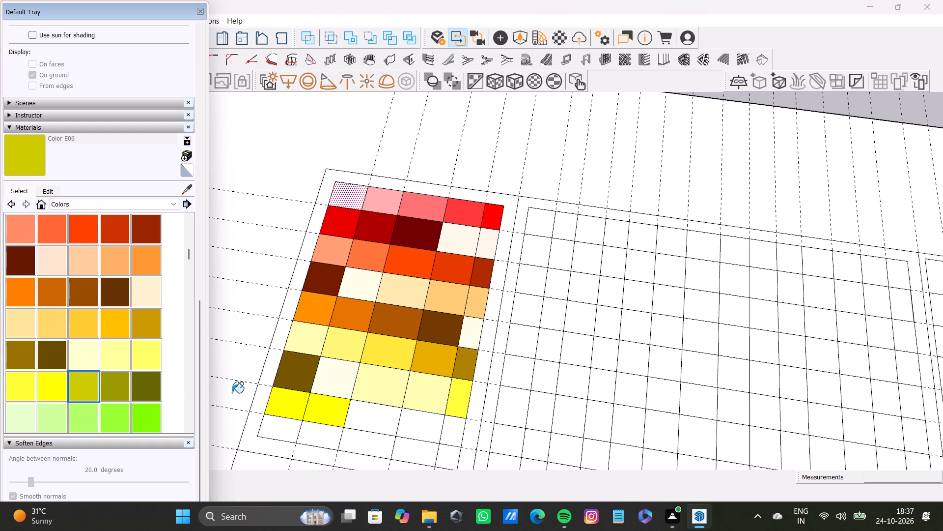
click(357, 419)
click(124, 385)
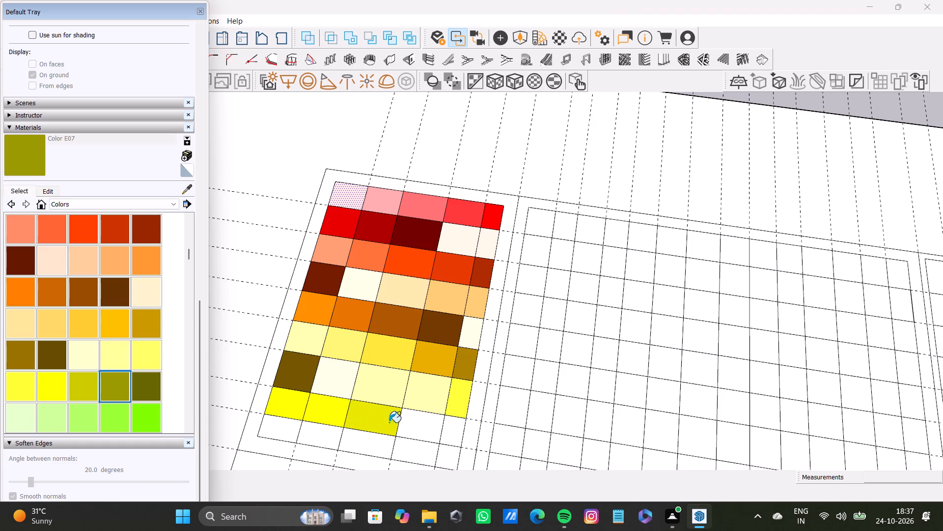
click(406, 427)
click(147, 388)
click(450, 432)
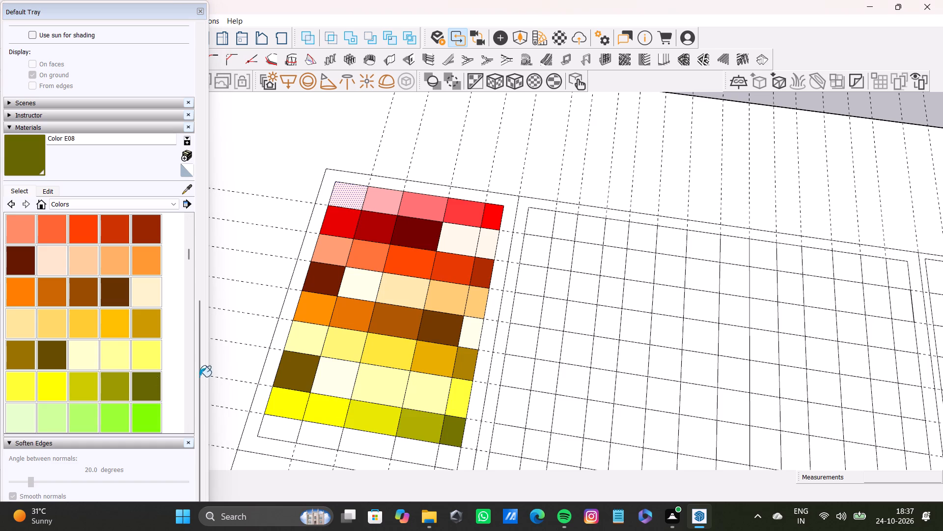
Paint the five cells of the ninth row in order with Colors F01 to F05.
scroll(119, 365, down, 2)
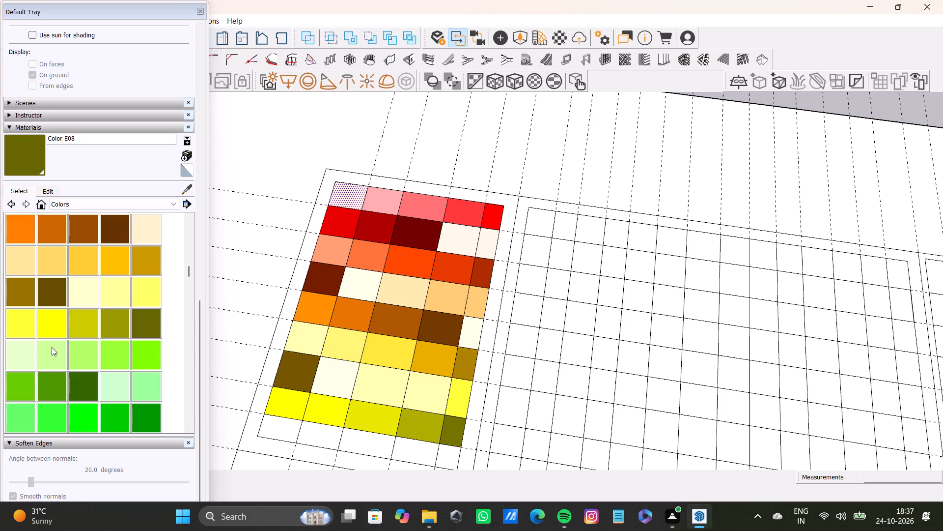
click(15, 348)
click(277, 433)
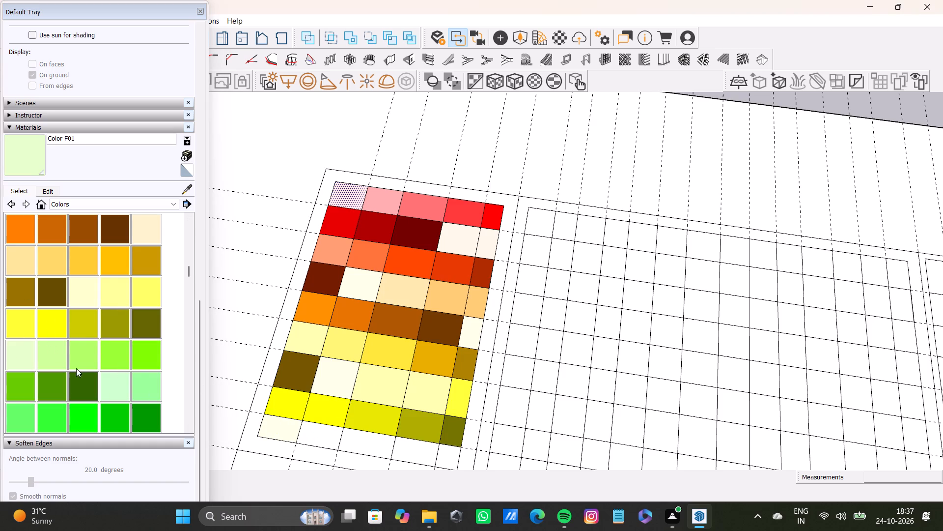
click(47, 348)
click(326, 436)
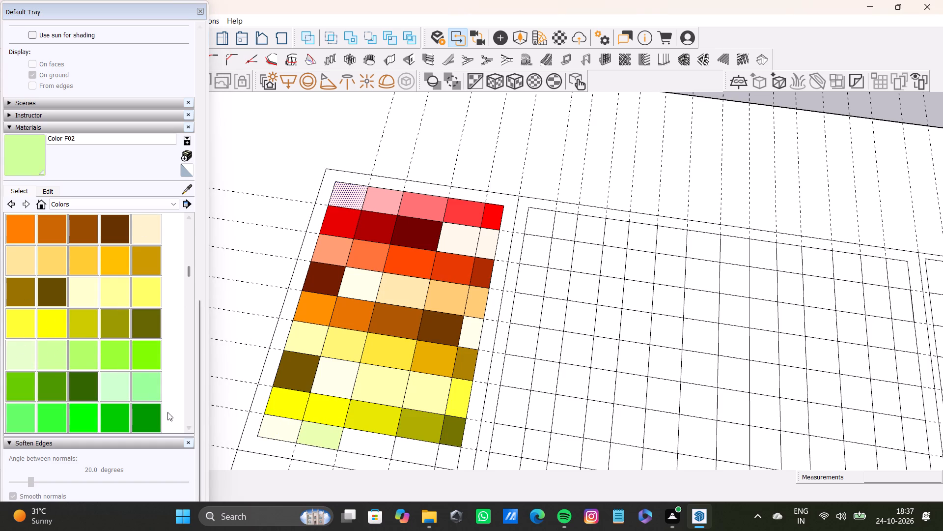
click(90, 356)
click(362, 446)
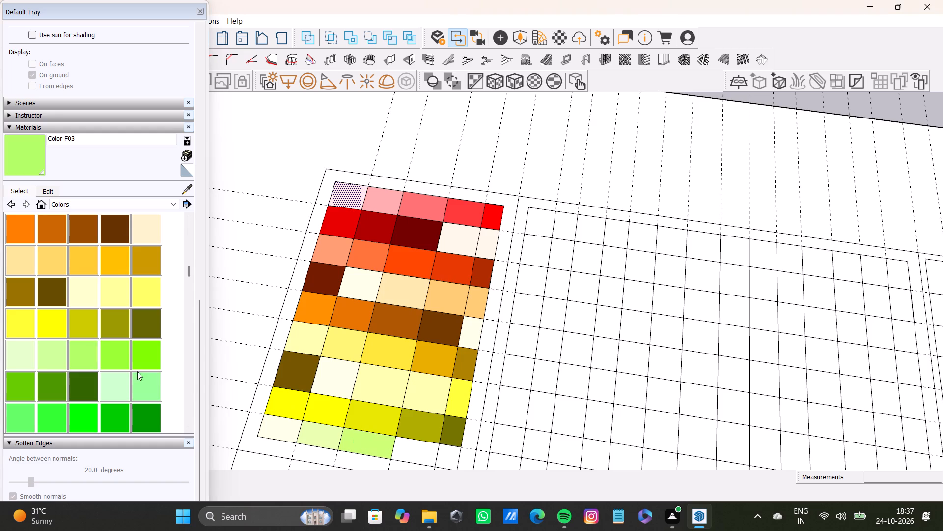
click(107, 354)
click(417, 452)
click(146, 350)
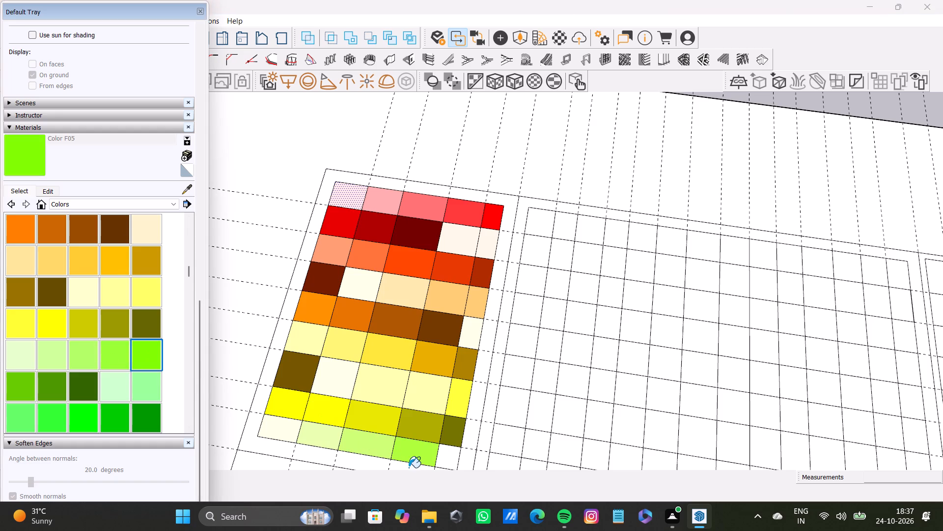
click(444, 460)
Paint the first five top-row cells of the adjacent wider grid with Color F06, F07 for the second and third, G01 and G02.
scroll(118, 356, down, 1)
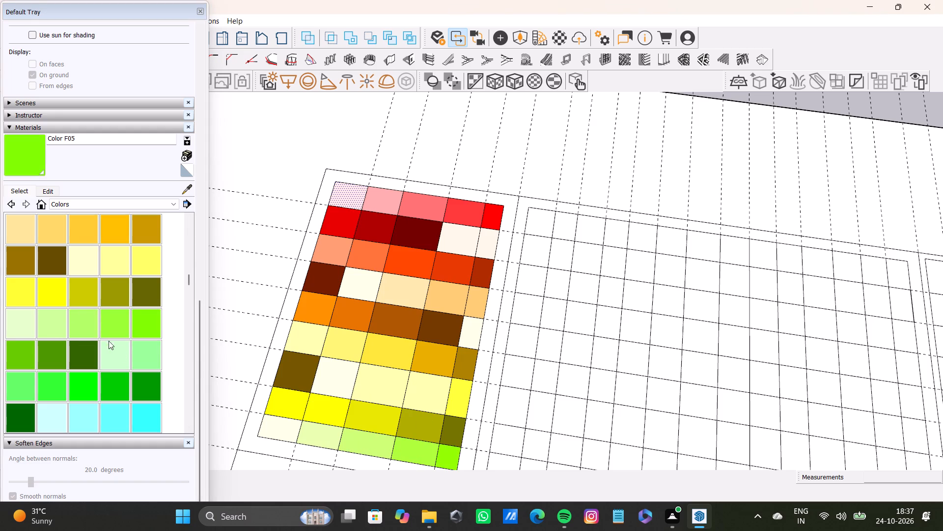
scroll(106, 338, down, 1)
click(23, 316)
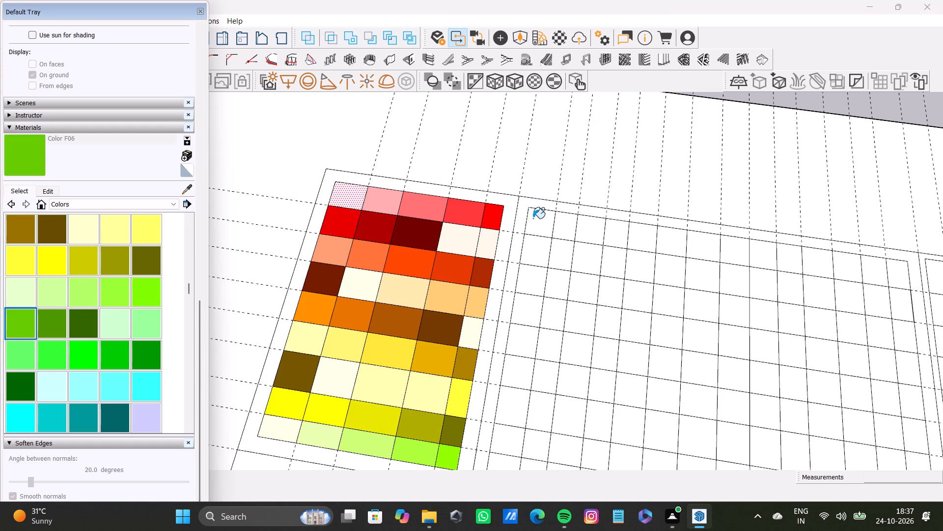
click(533, 218)
click(53, 319)
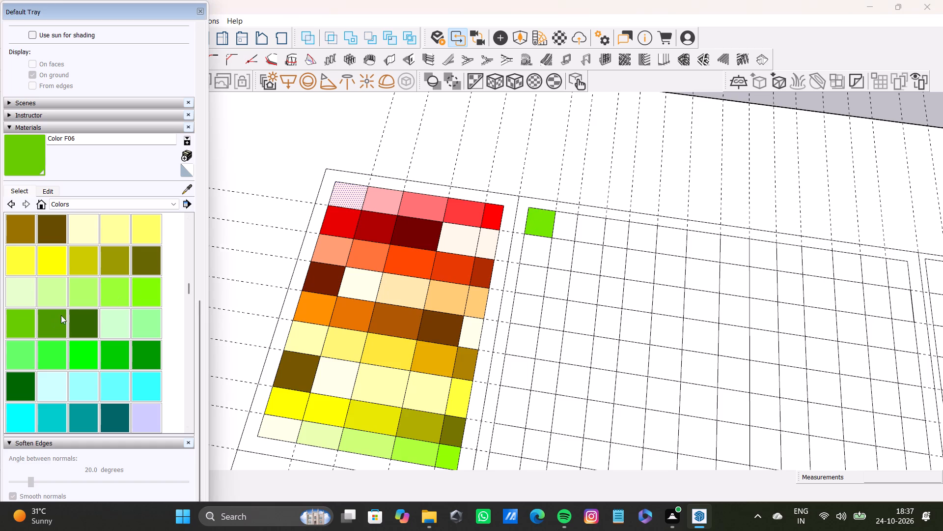
click(568, 228)
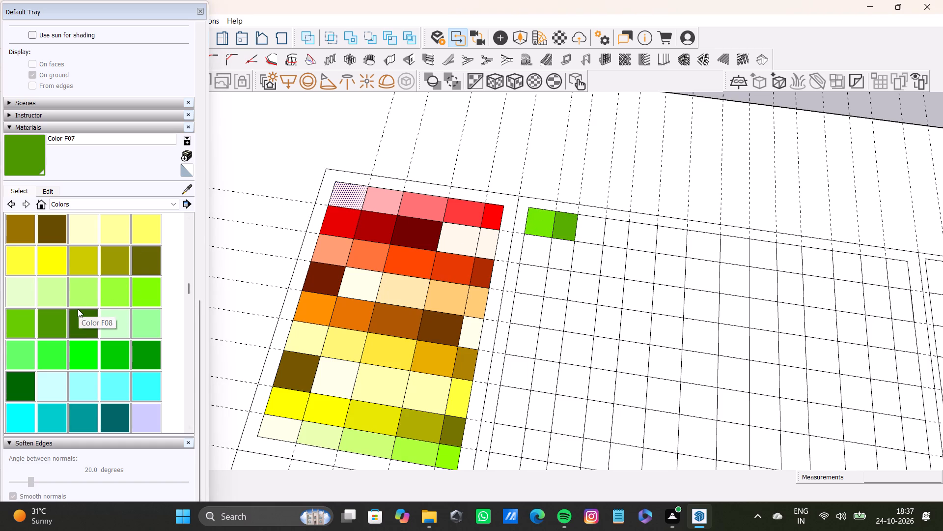
drag(81, 323, 85, 319)
click(582, 240)
click(116, 324)
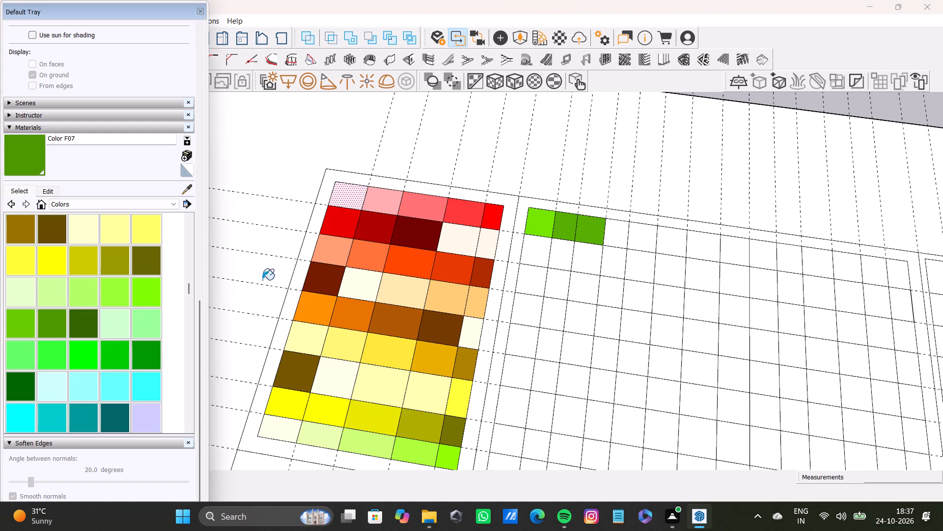
click(612, 237)
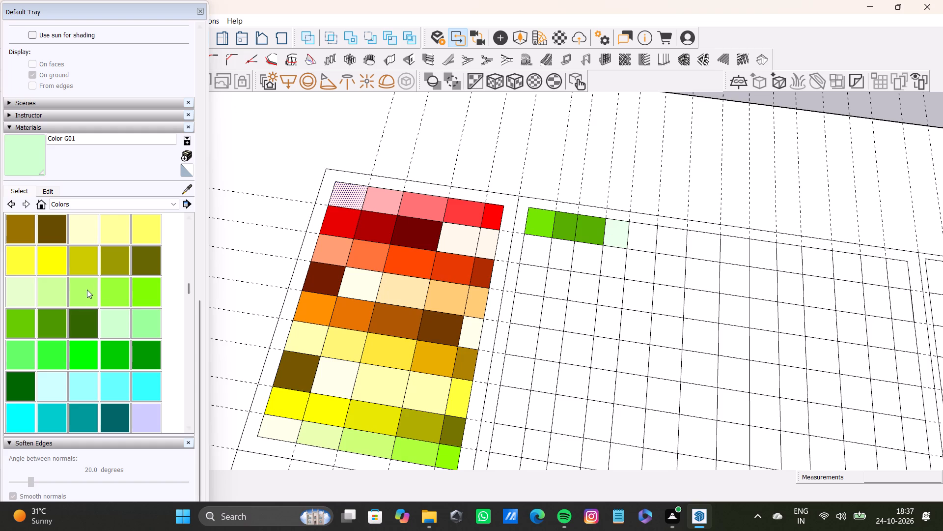
click(150, 324)
click(650, 237)
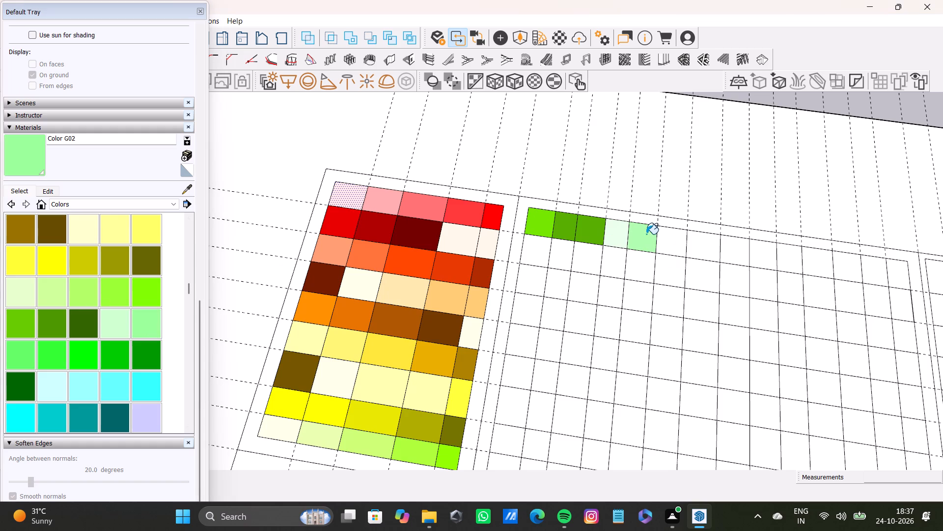
Continue the wider grid's top row with Colors G02, G04 and G05 on the sixth to eighth cells and G06 on the following three.
drag(14, 352, 26, 341)
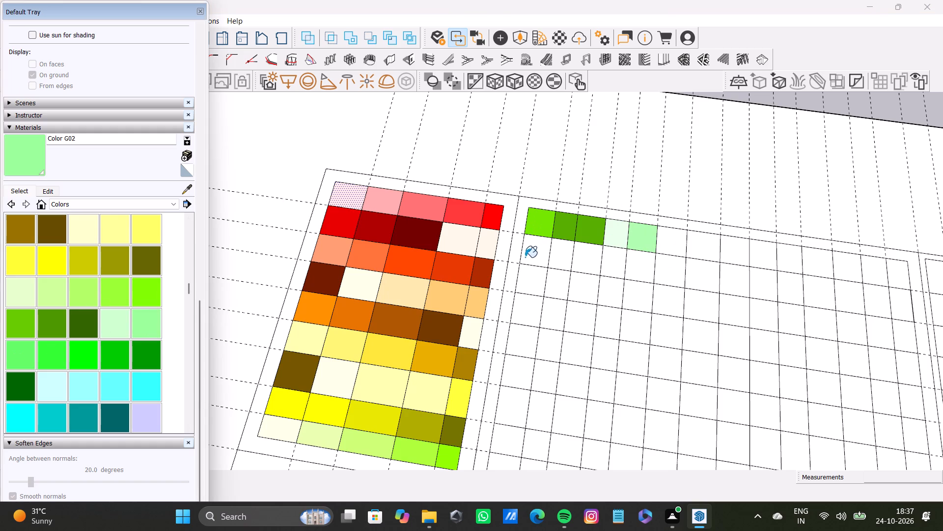
click(679, 245)
click(57, 352)
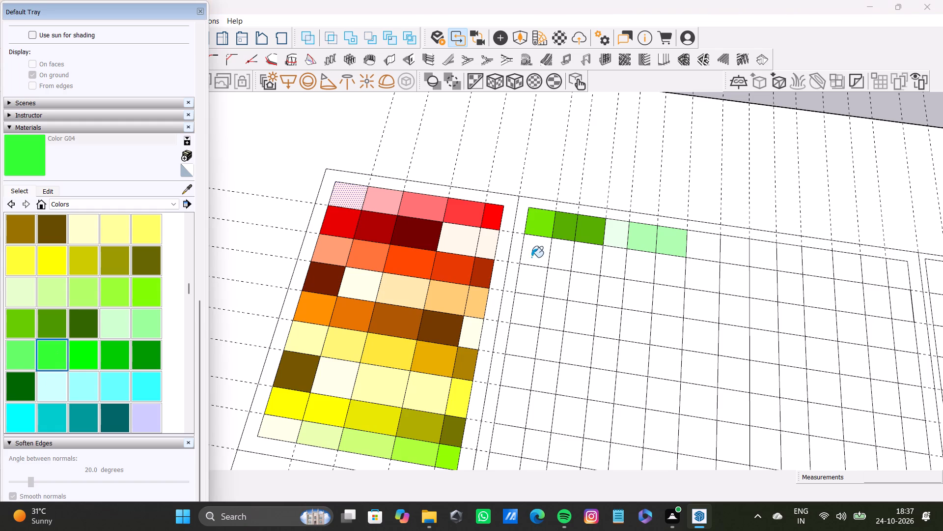
click(709, 244)
click(82, 360)
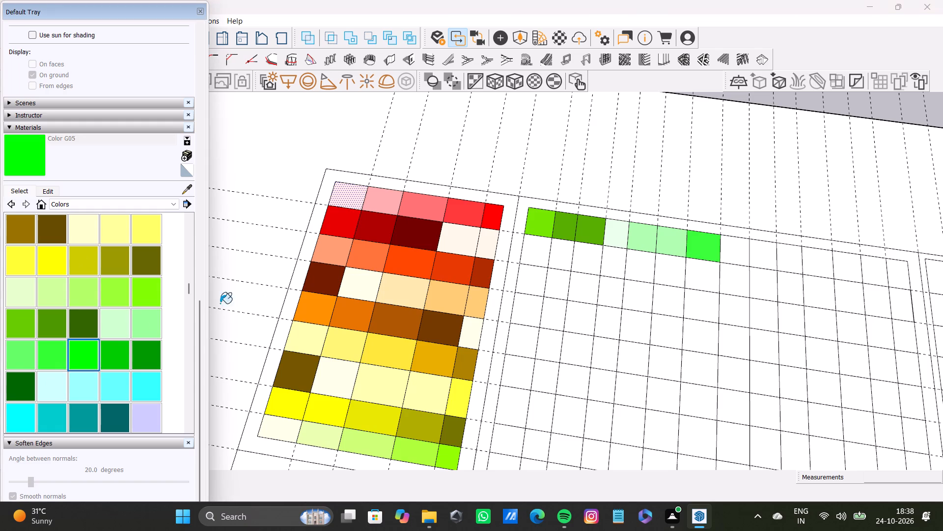
click(738, 254)
click(115, 347)
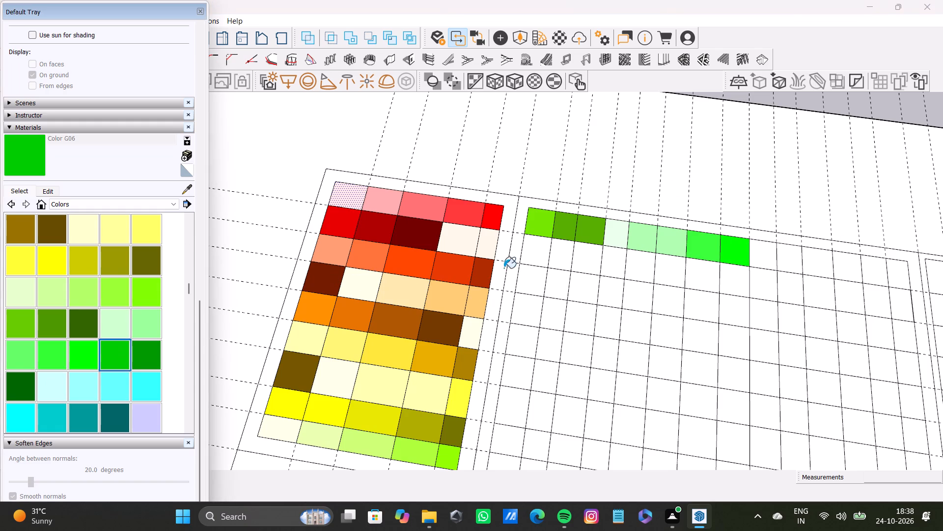
click(763, 252)
drag(151, 357, 160, 350)
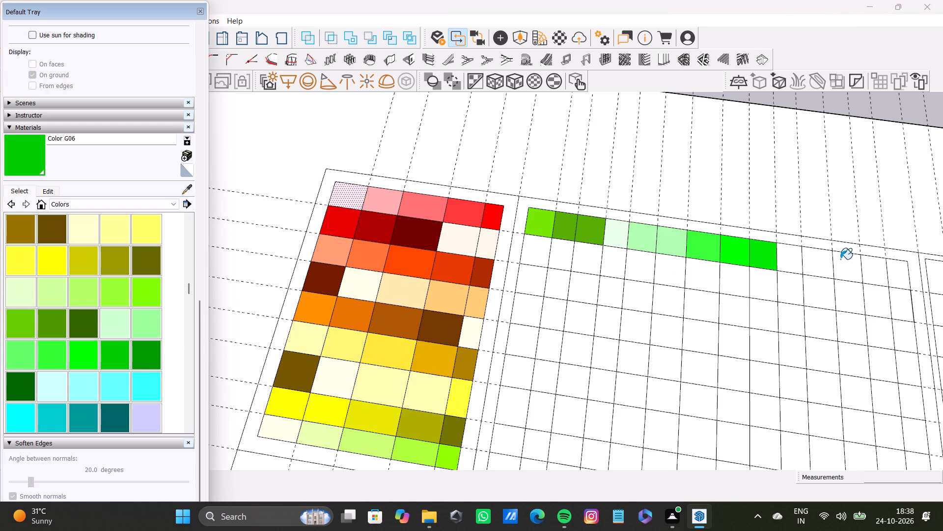
click(789, 254)
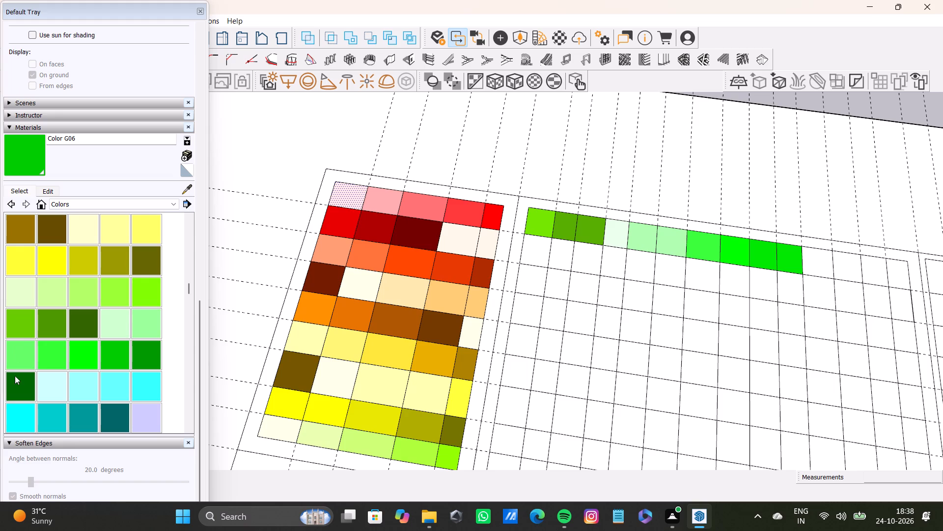
drag(15, 376, 16, 371)
click(816, 258)
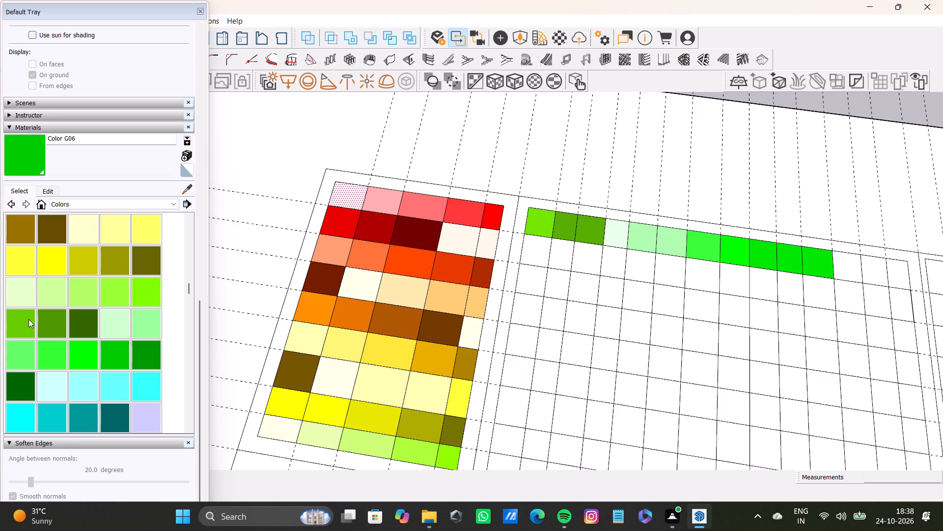
drag(17, 397, 19, 391)
click(808, 267)
Repaint the eleventh cell of the wider grid's top row with Color G08.
scroll(70, 354, down, 2)
click(21, 317)
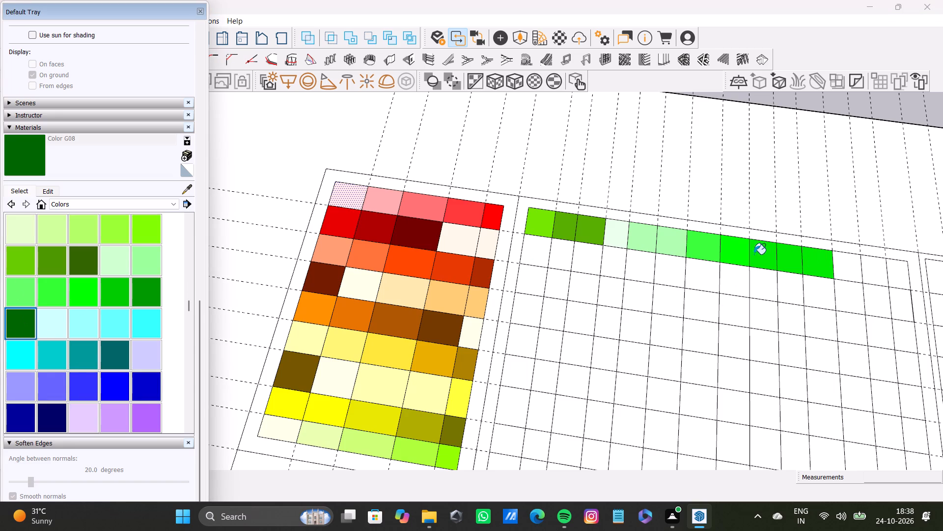
click(820, 256)
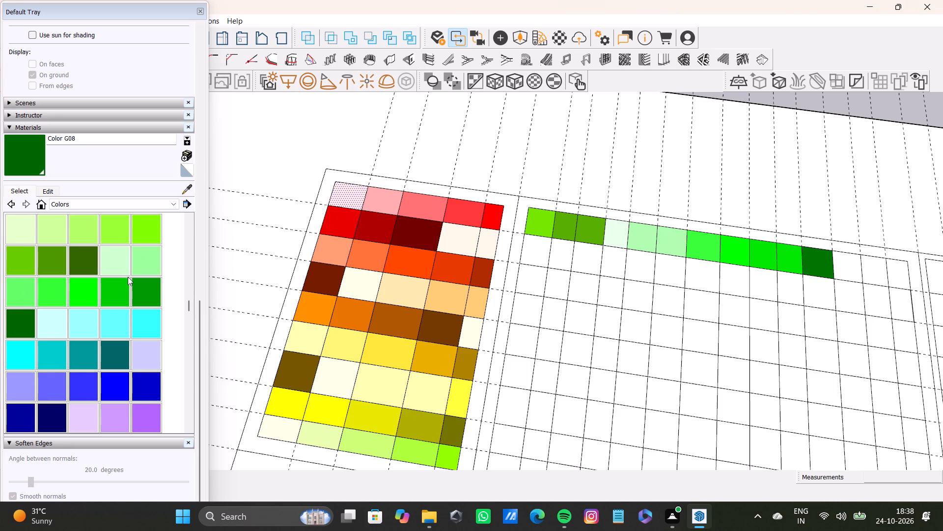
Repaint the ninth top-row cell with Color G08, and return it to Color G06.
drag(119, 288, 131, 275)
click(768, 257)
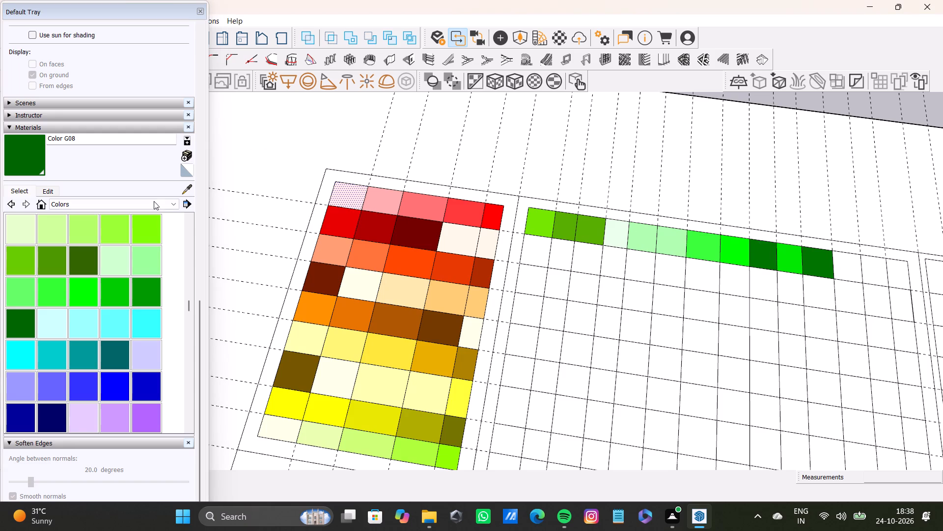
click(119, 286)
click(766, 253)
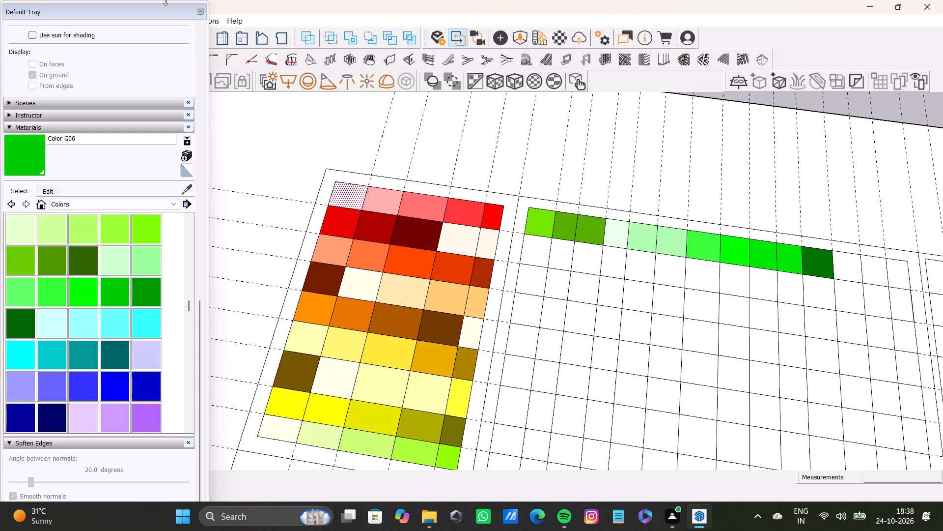
Paint the last three cells of the wider grid's top row in order with Colors H01, H02 and H03.
scroll(555, 122, down, 1)
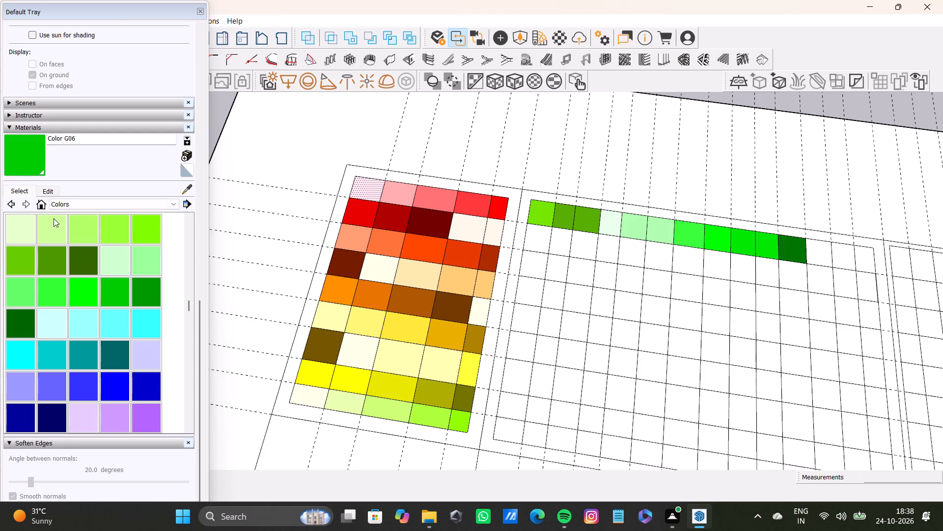
click(60, 317)
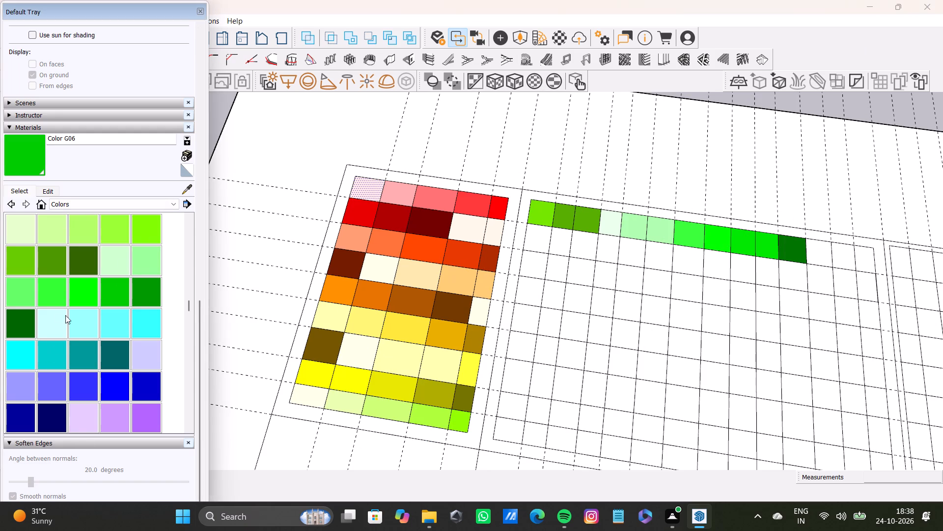
click(827, 251)
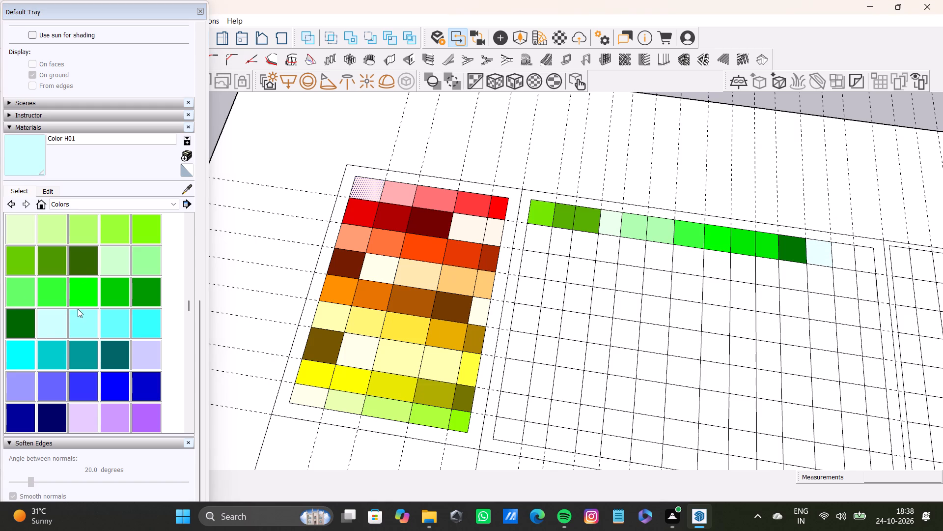
click(81, 317)
click(844, 258)
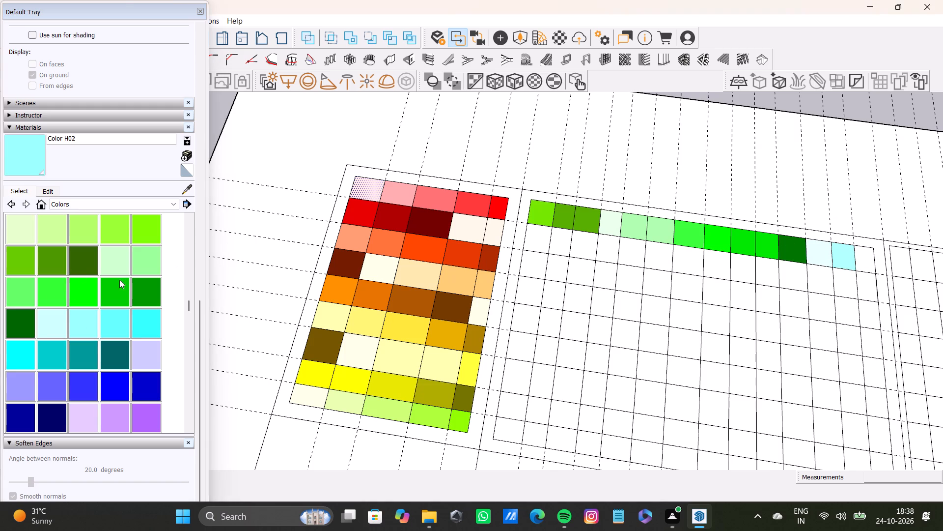
click(125, 324)
click(868, 262)
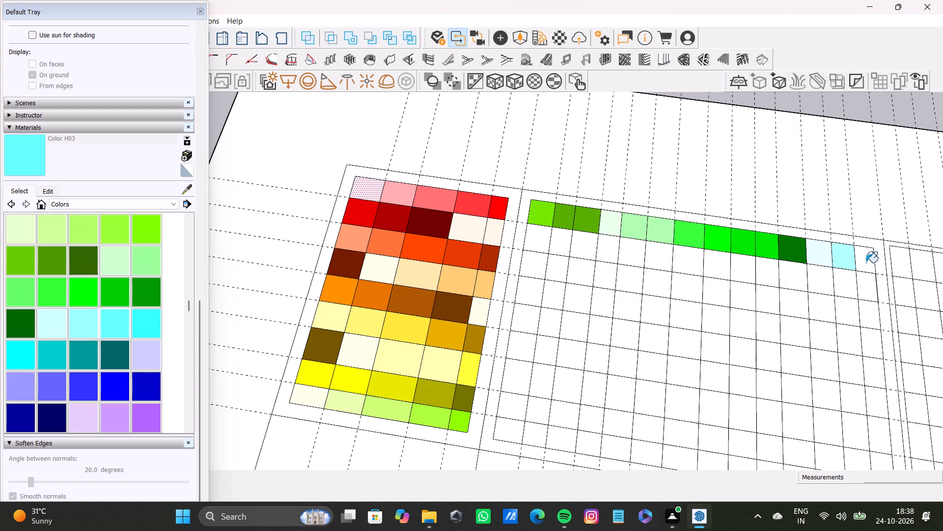
Paint the wider grid's first five second-row cells in order with Colors H04, H05 and H06, using H07 for the fourth and fifth.
click(151, 321)
click(542, 242)
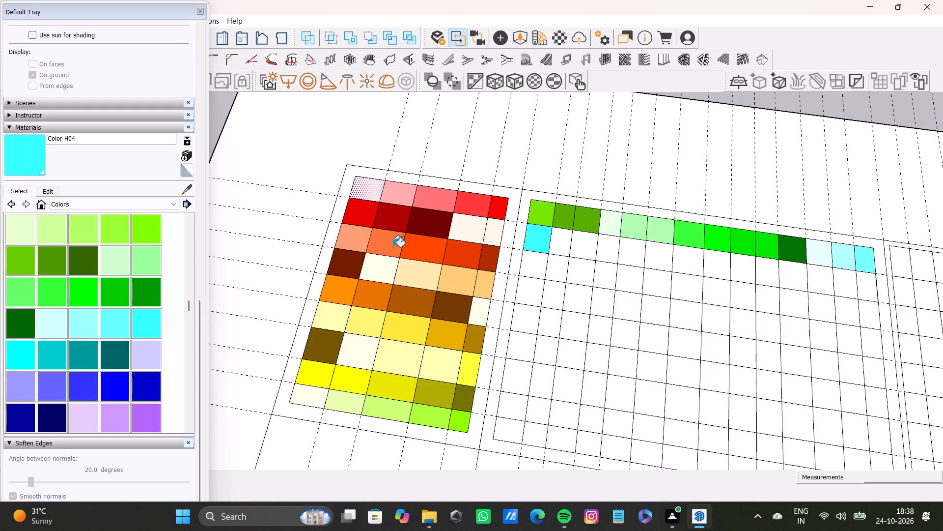
click(35, 354)
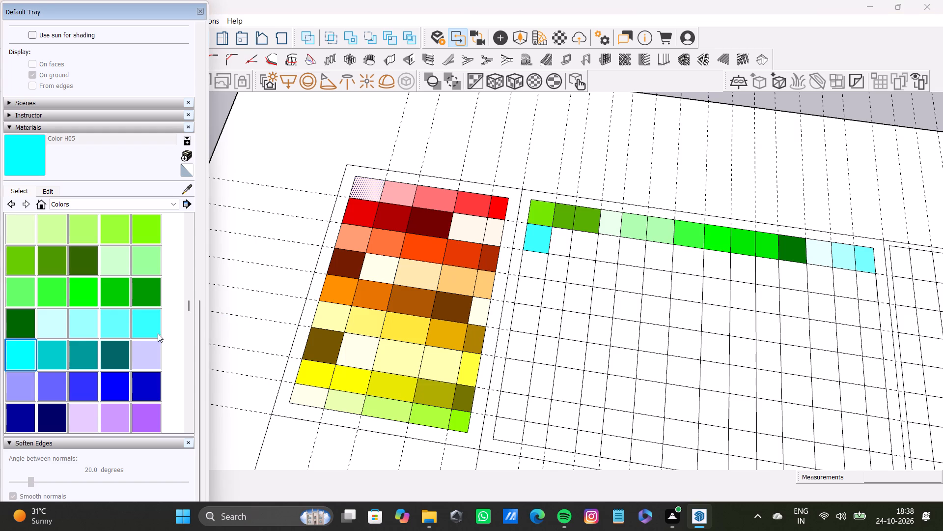
click(555, 246)
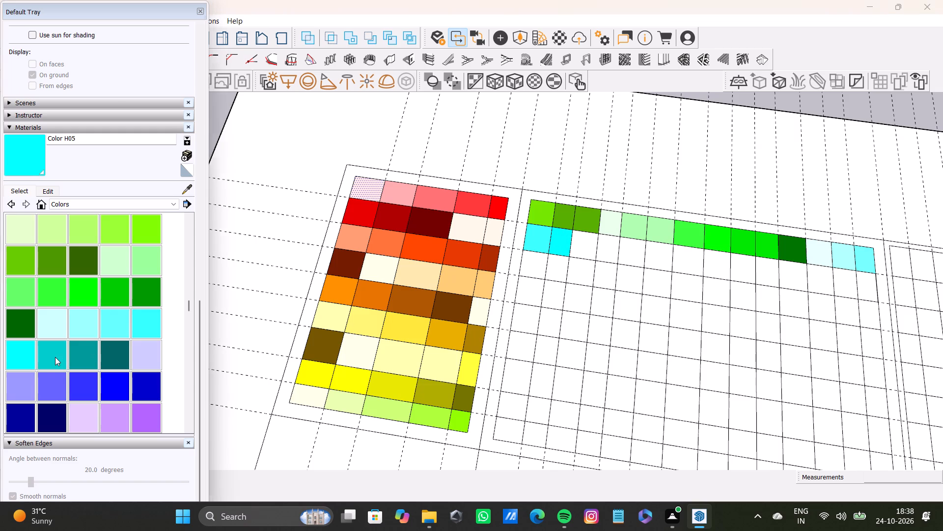
click(55, 357)
click(580, 250)
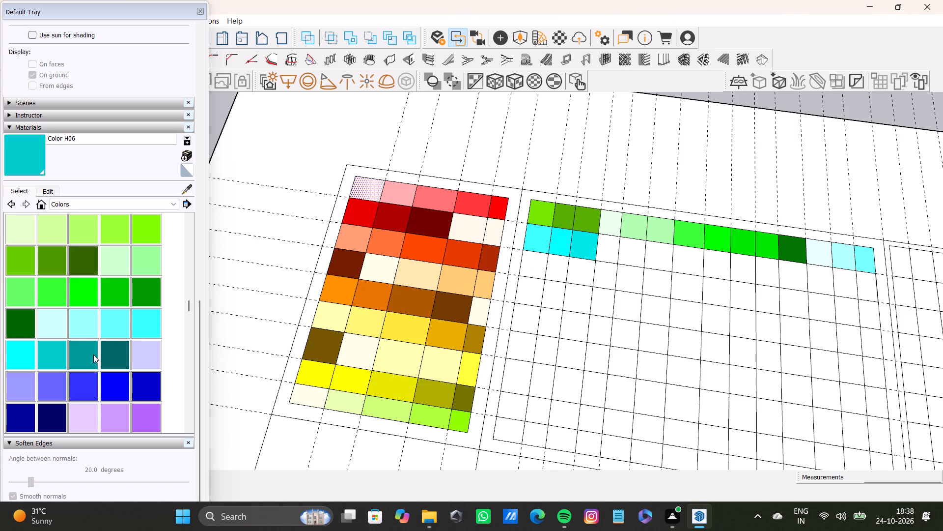
click(93, 354)
click(608, 252)
drag(119, 354, 141, 348)
click(634, 255)
Continue the second row by painting the sixth to tenth cells in order with Colors I01 to I05.
click(163, 352)
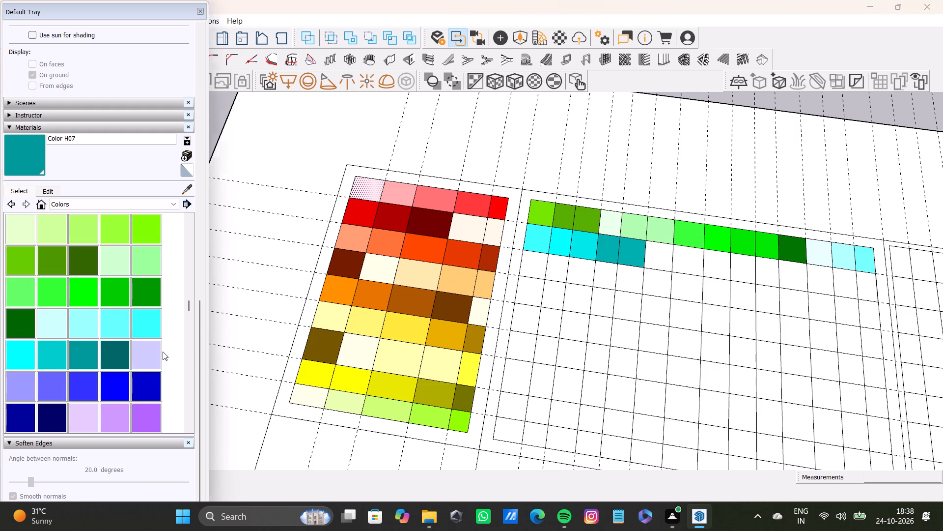
click(659, 256)
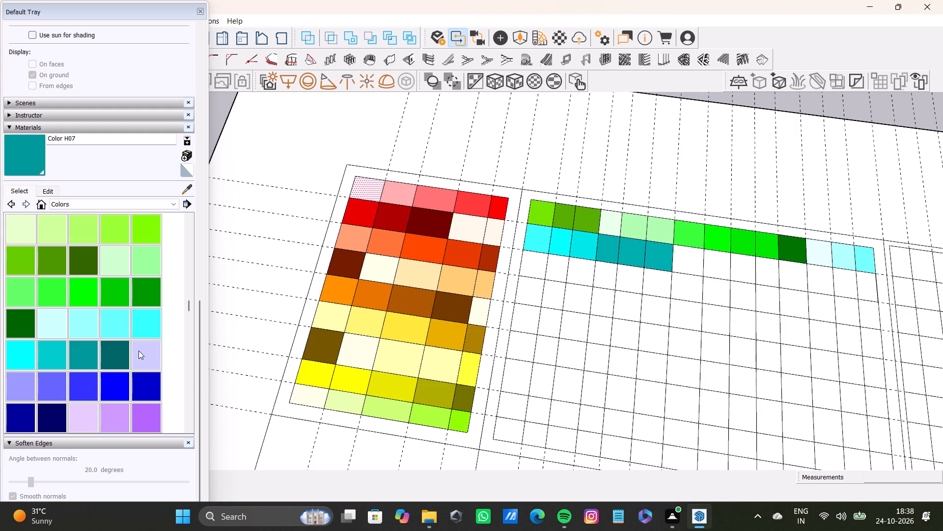
double_click(121, 357)
click(150, 355)
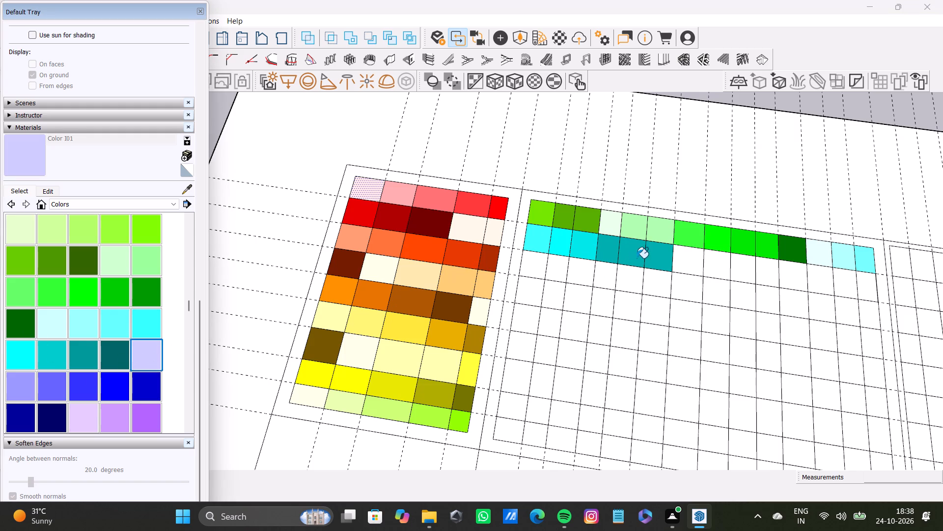
click(649, 256)
click(31, 384)
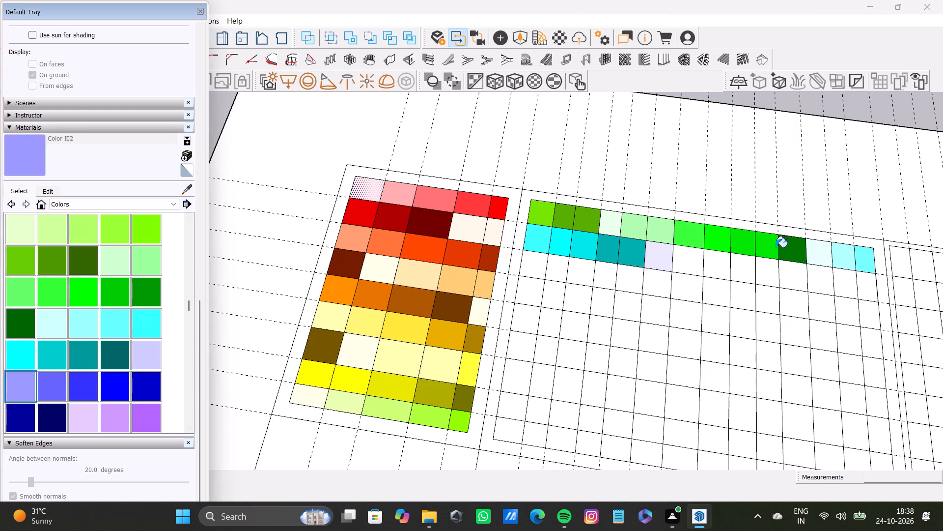
click(694, 260)
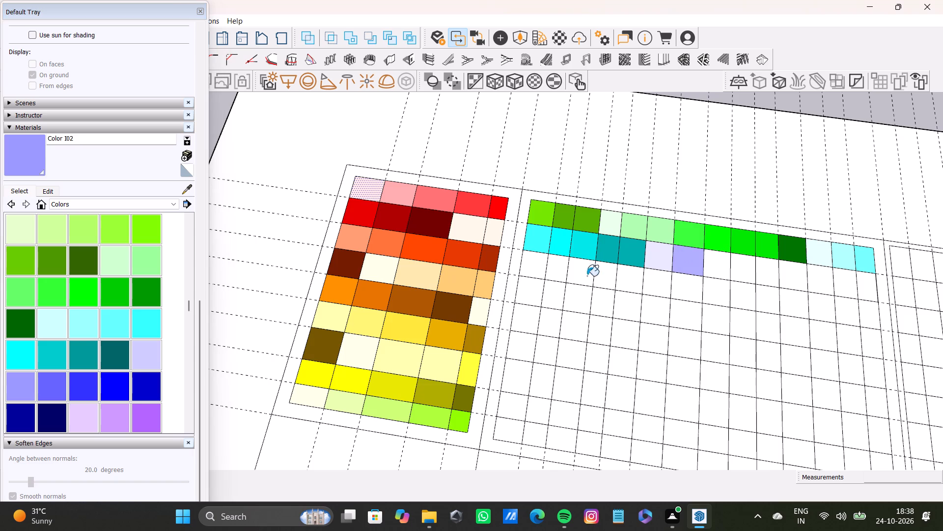
click(57, 385)
click(715, 265)
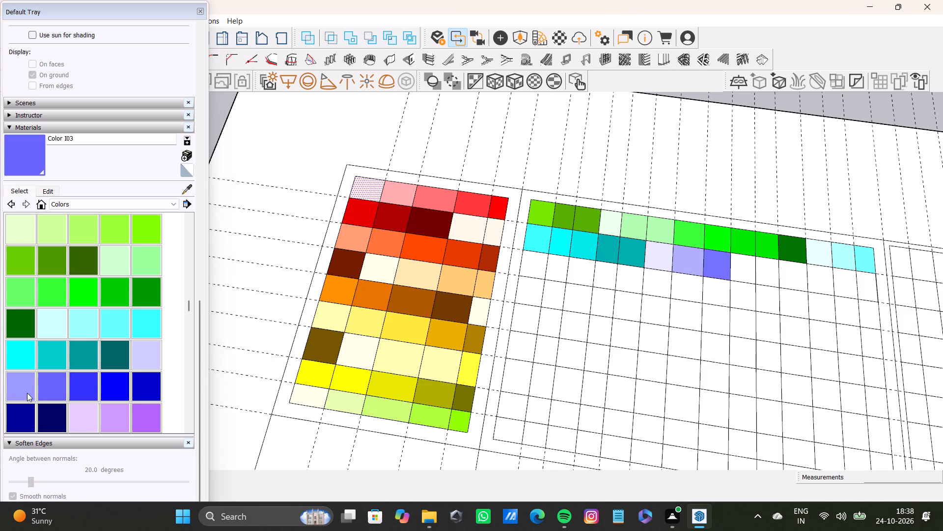
click(87, 386)
click(743, 269)
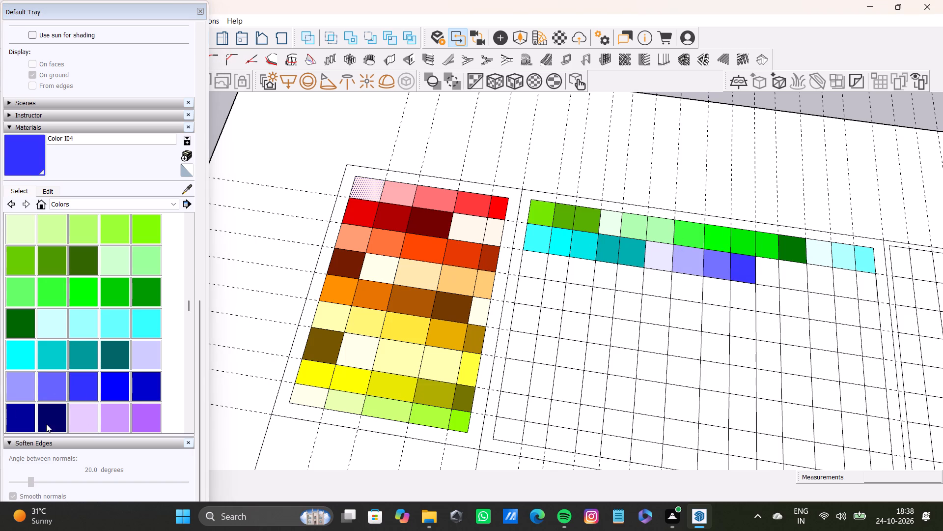
click(118, 386)
click(767, 276)
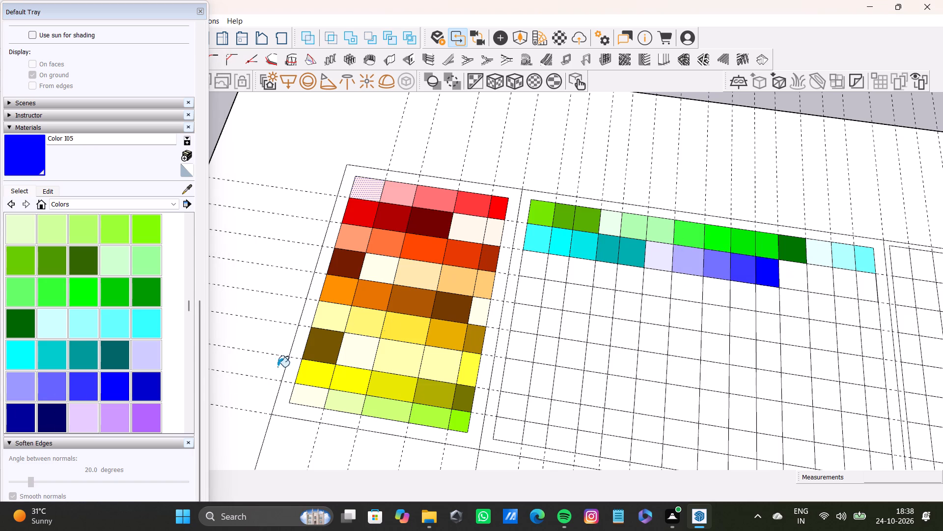
Paint the last four cells of the second row in order with Colors I06, I07, I08 and J01.
click(156, 386)
click(787, 277)
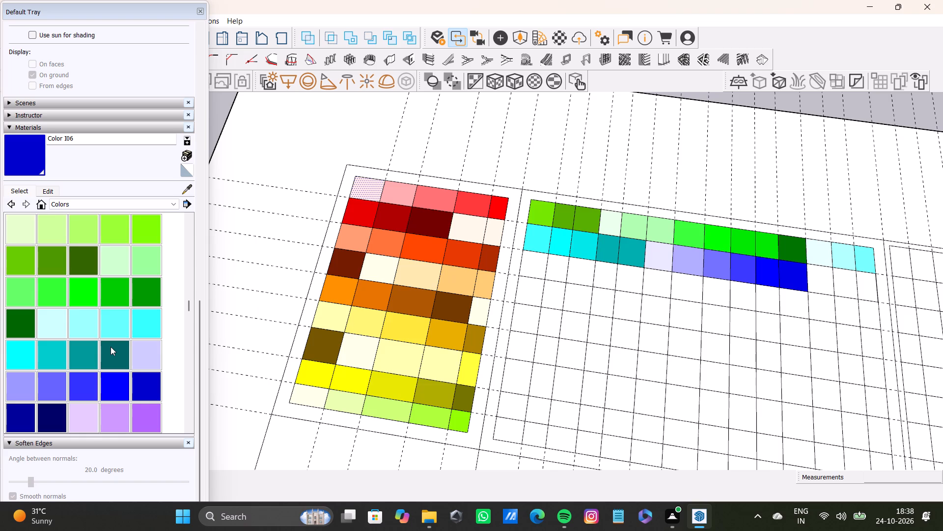
scroll(111, 347, down, 5)
click(28, 253)
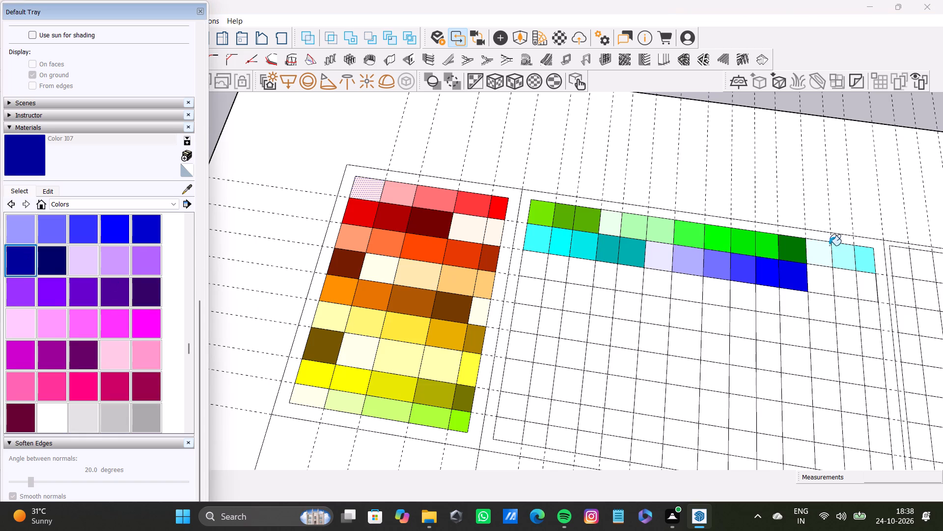
click(825, 282)
click(47, 261)
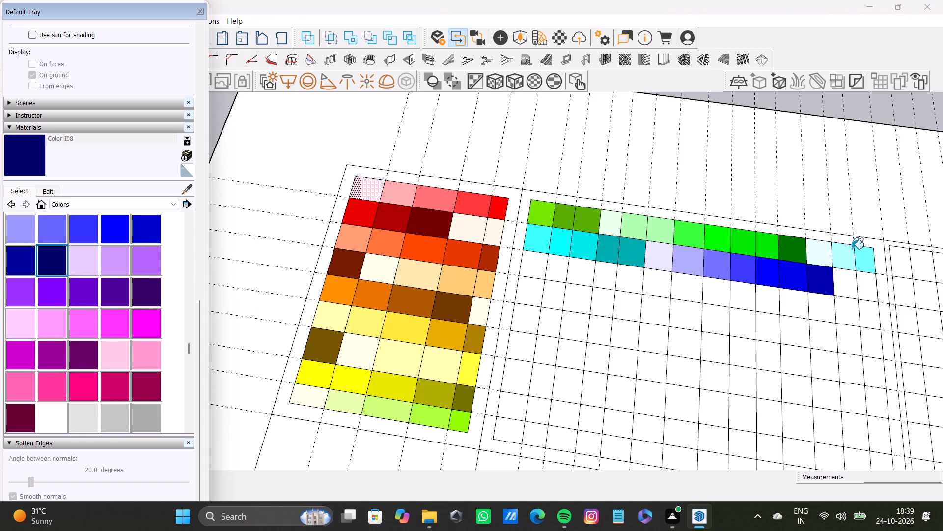
click(849, 285)
click(86, 260)
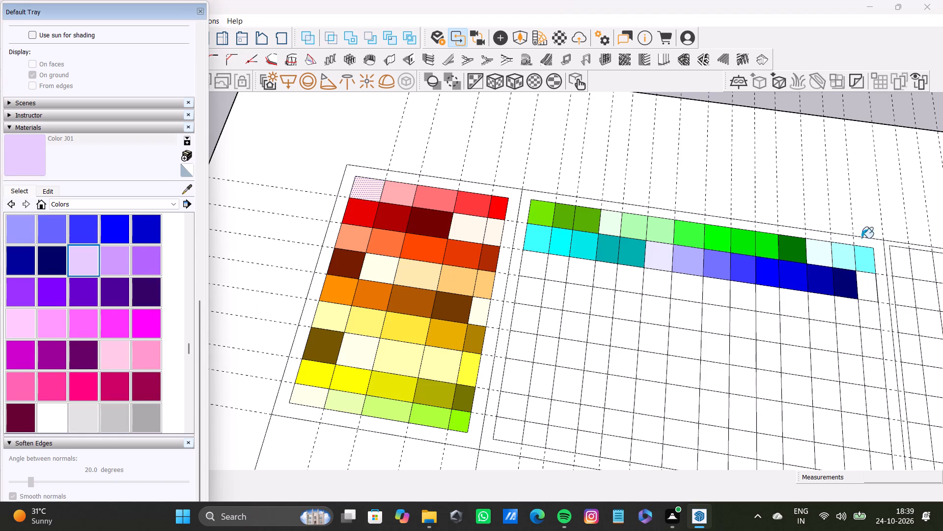
click(873, 291)
Paint the first seven third-row cells of the wider grid in order with Colors J02 to J08.
click(122, 260)
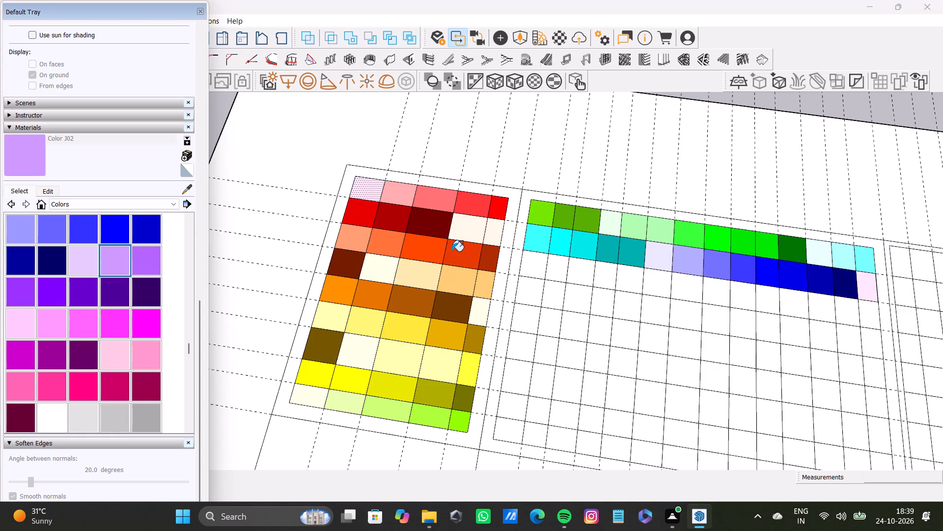
click(537, 267)
click(151, 256)
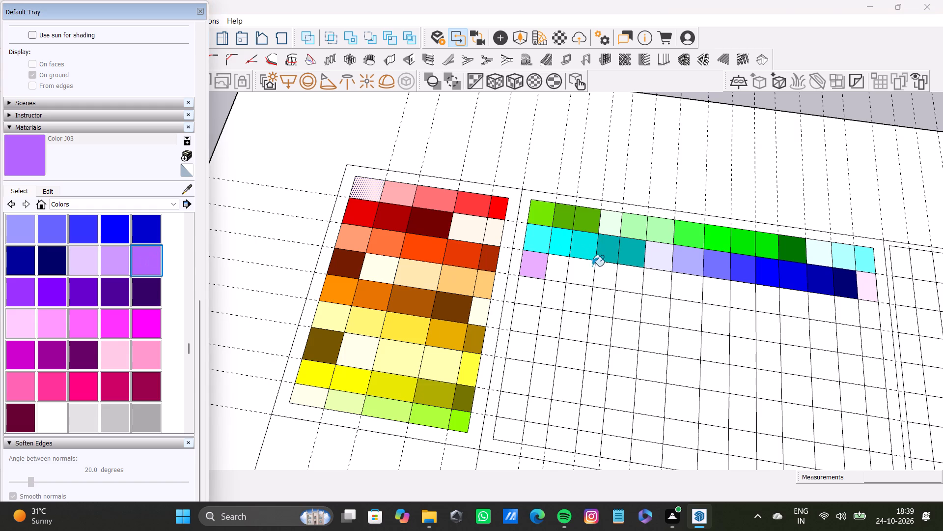
click(562, 273)
click(17, 294)
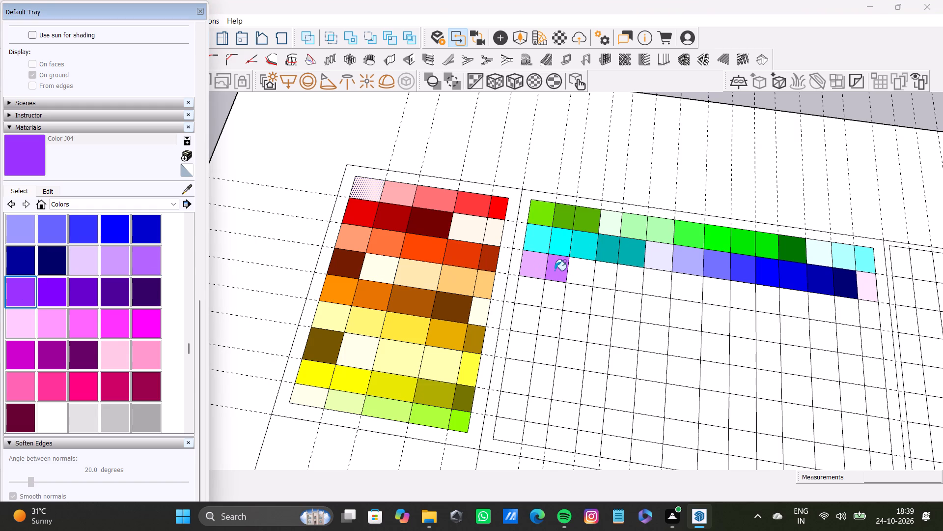
click(578, 273)
click(57, 296)
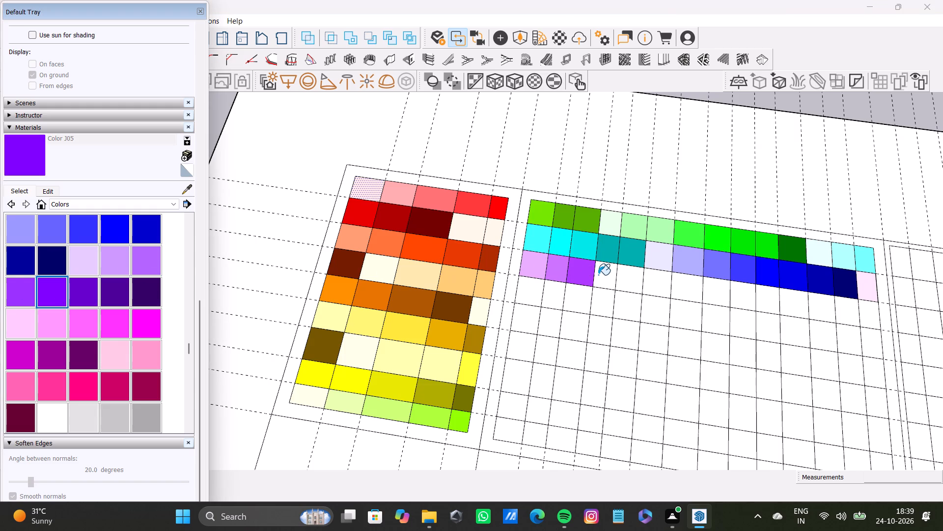
click(599, 275)
click(80, 289)
click(625, 285)
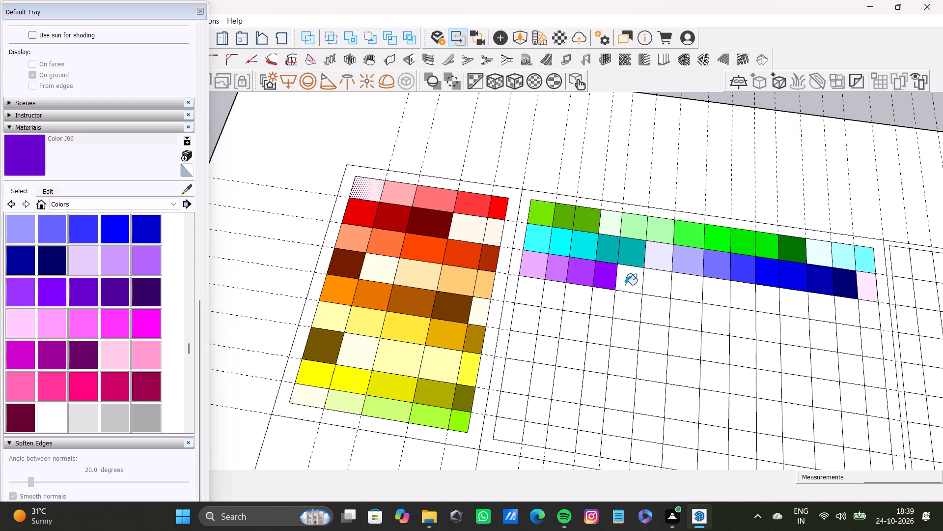
click(125, 295)
click(652, 284)
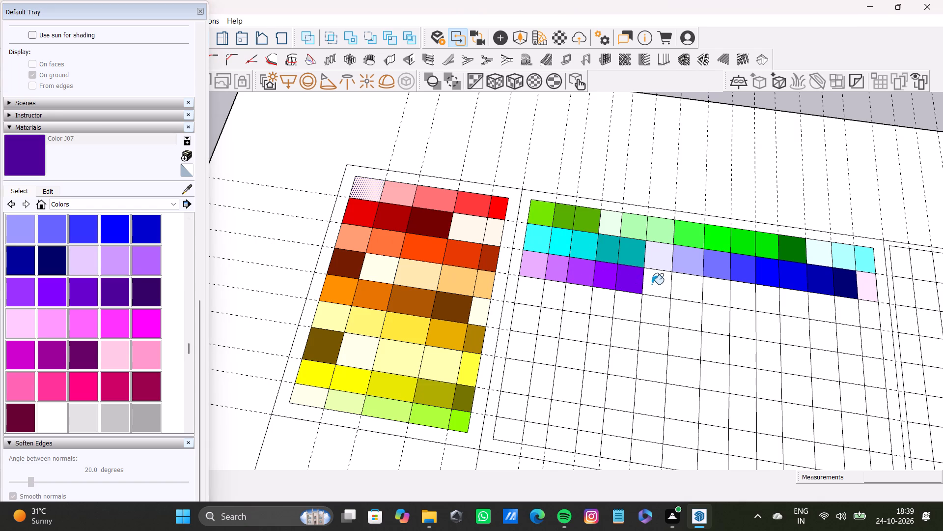
click(151, 290)
click(686, 292)
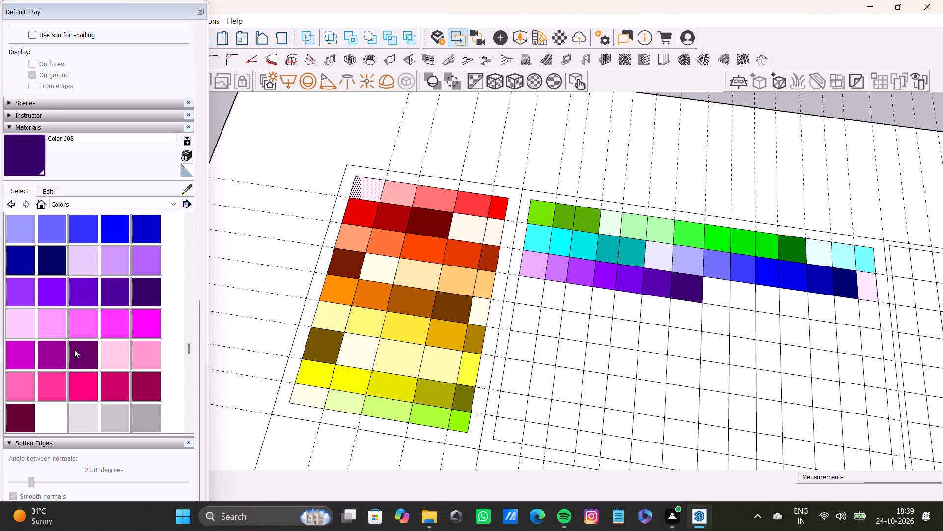
Paint the eighth, ninth and tenth cells of the third row with Colors K01, K02 and K03.
click(25, 327)
click(721, 299)
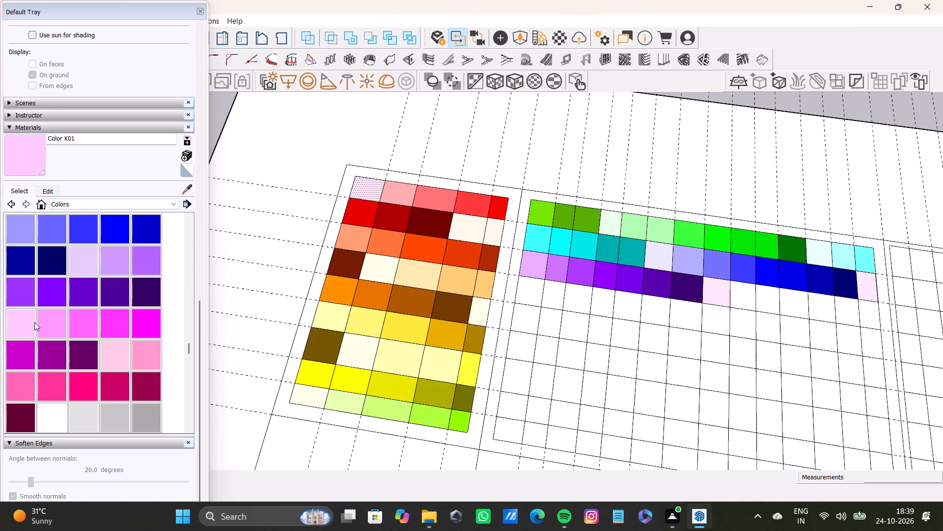
click(50, 321)
click(748, 295)
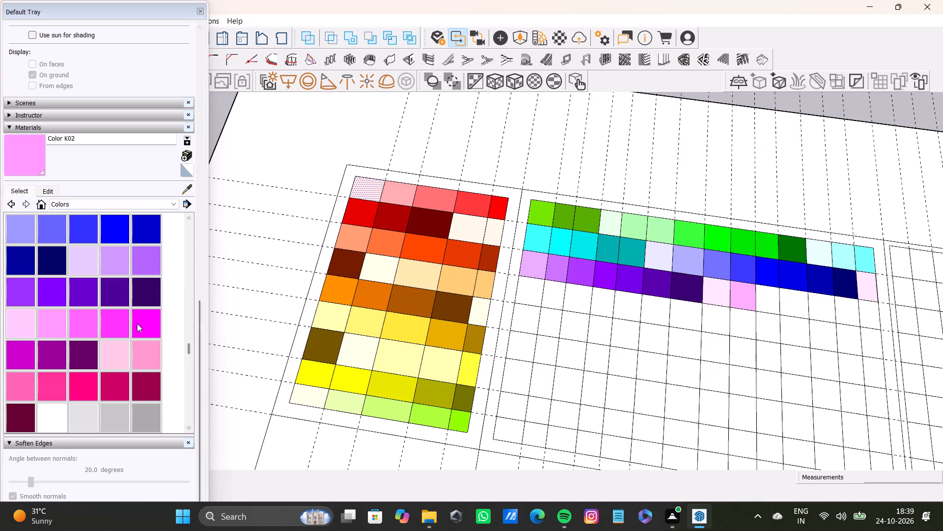
click(87, 322)
click(773, 303)
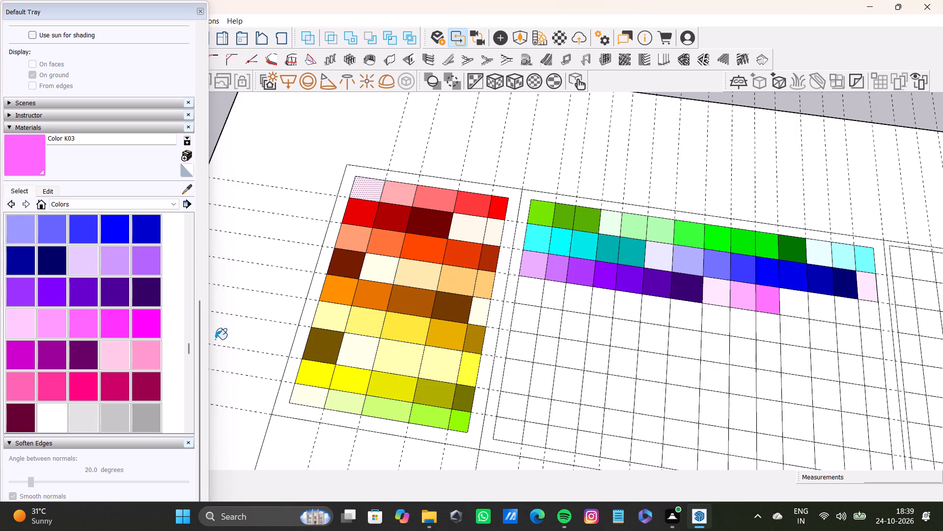
Paint the last four third-row cells of the wider grid in order with Colors K04, K05, K06 and K07.
click(115, 326)
click(792, 308)
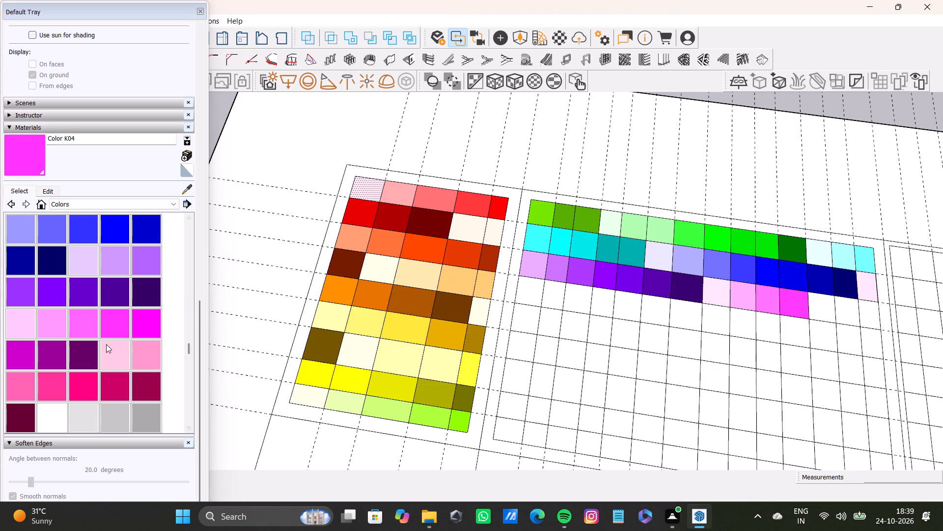
click(143, 319)
click(811, 304)
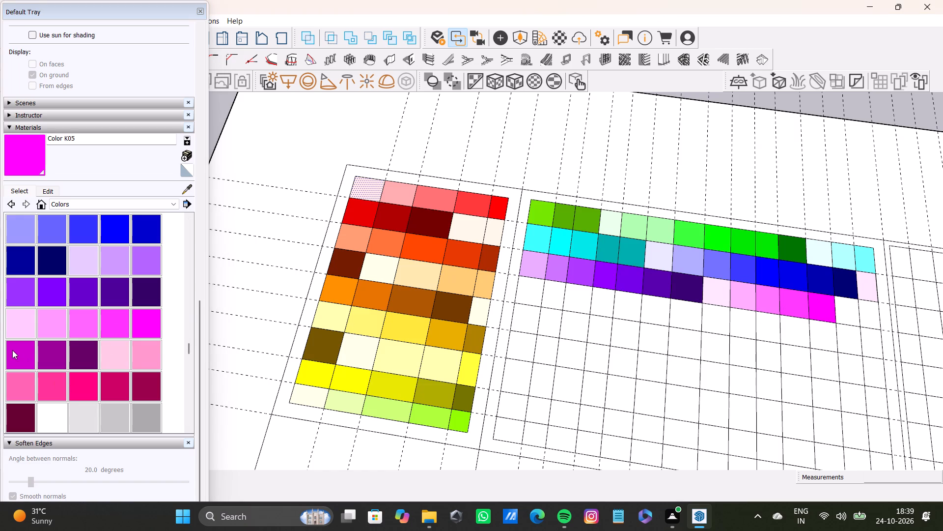
click(12, 350)
click(843, 311)
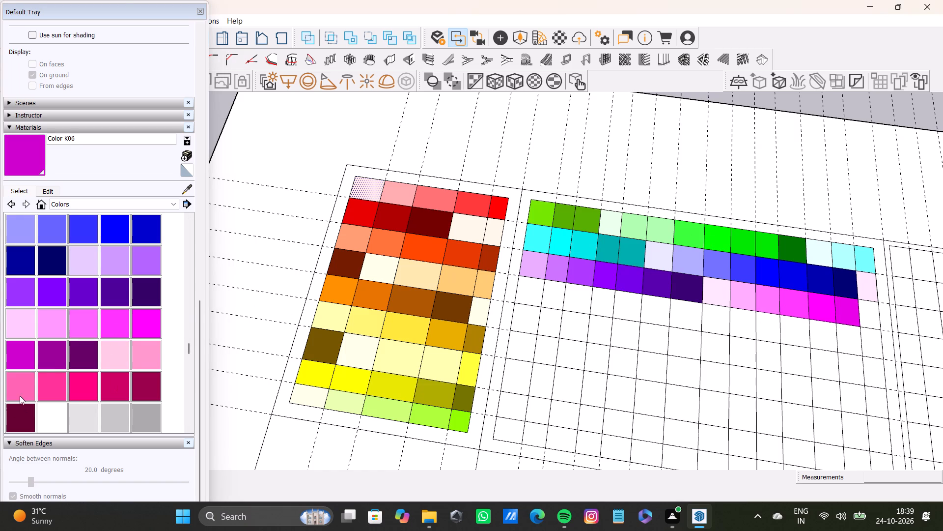
click(54, 355)
click(876, 317)
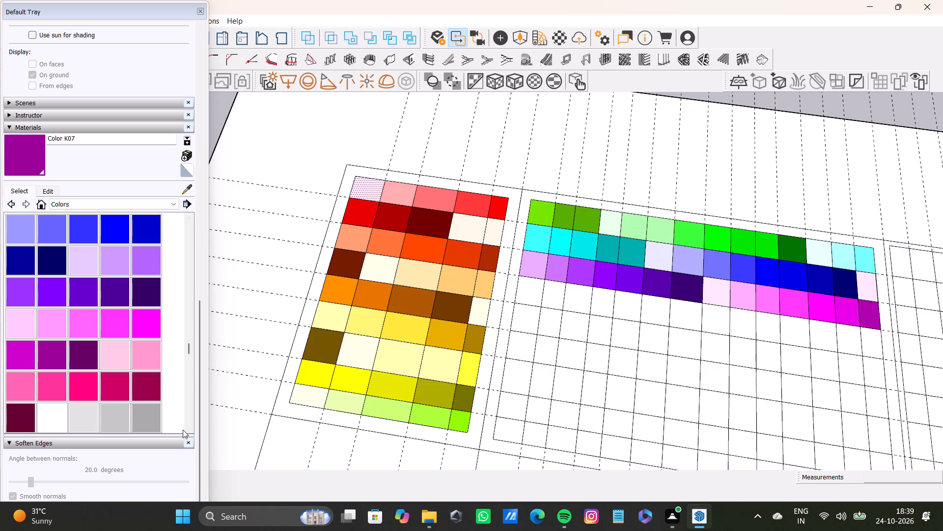
Paint the first four fourth-row cells of the wider grid in order with Colors K08, L01, L02 and L03.
click(82, 355)
click(527, 301)
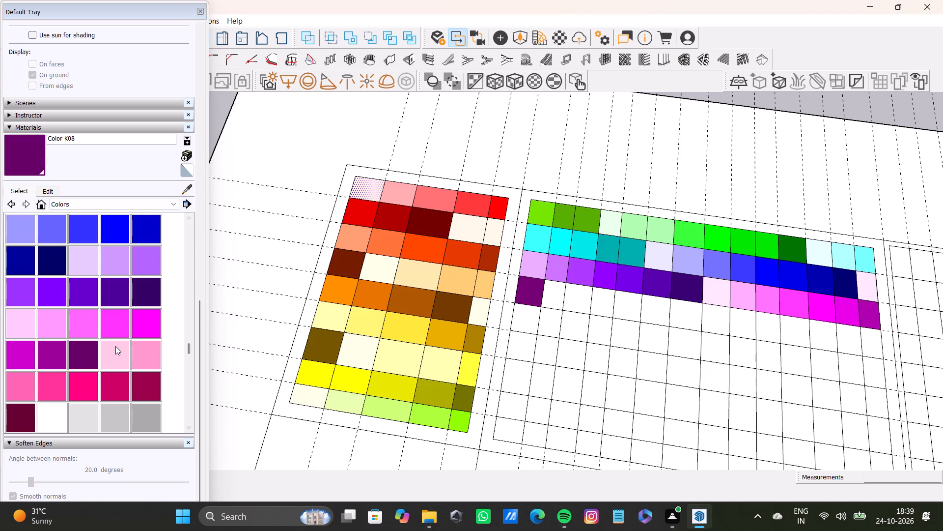
click(131, 338)
click(113, 354)
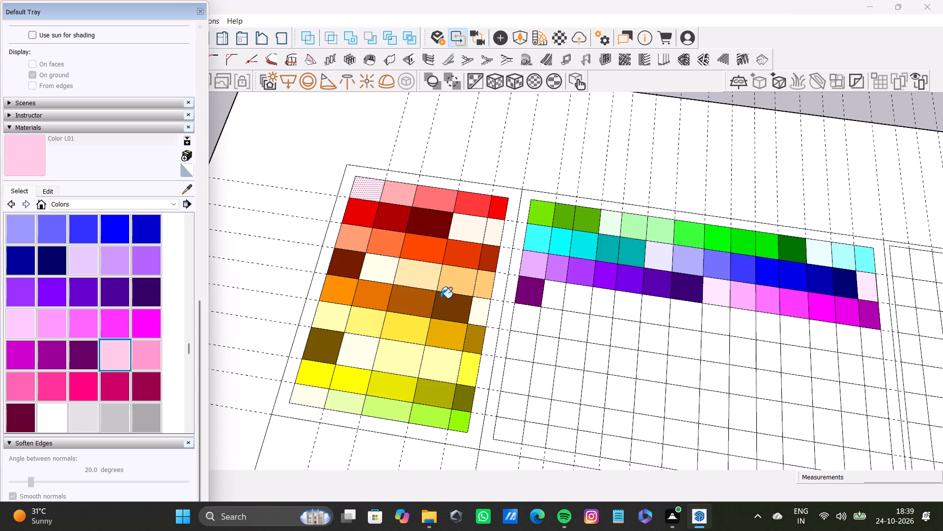
click(548, 297)
click(148, 354)
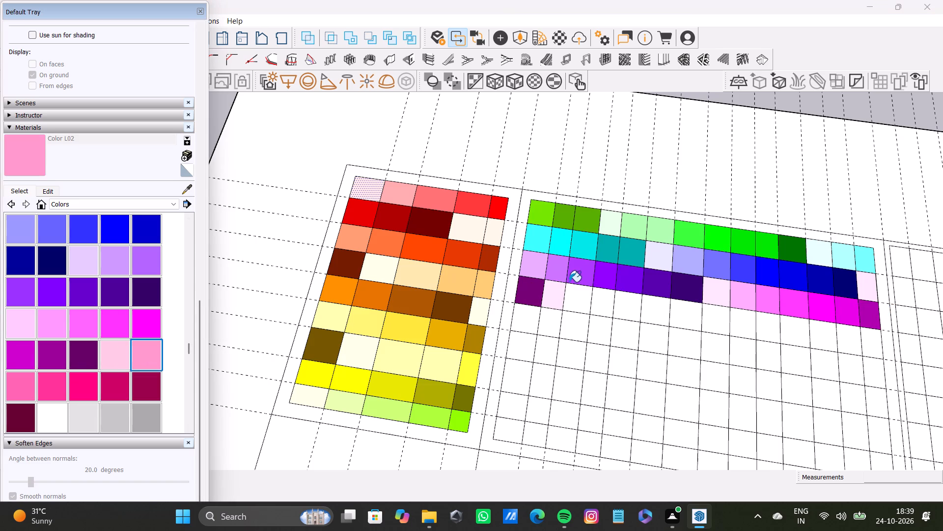
click(576, 295)
scroll(149, 346, down, 2)
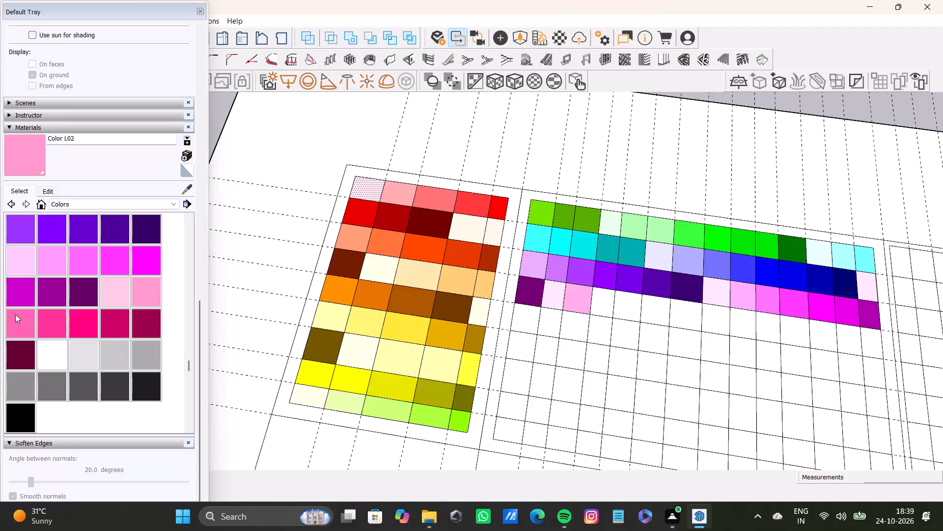
click(11, 317)
click(605, 308)
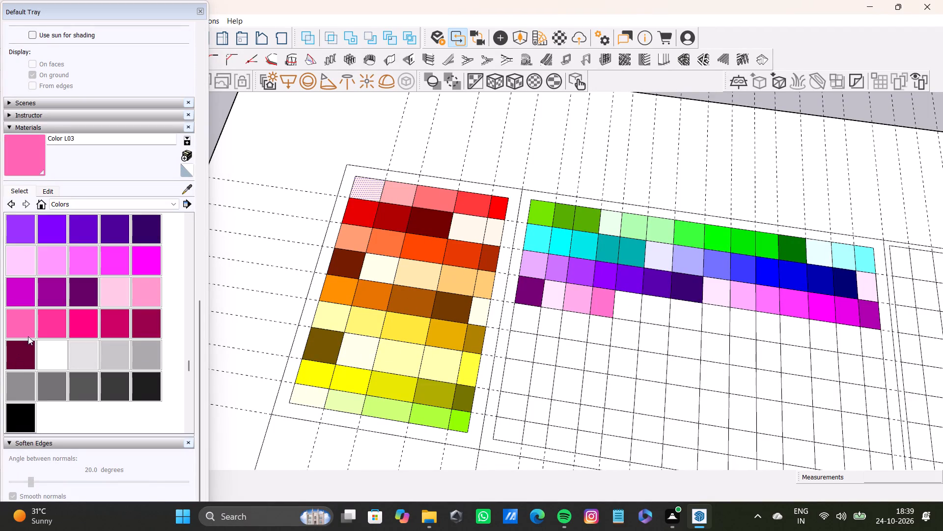
Paint the fifth to ninth cells of the fourth row in order with Colors L04, L05, L06, L11 and L16.
click(44, 324)
click(623, 306)
click(83, 325)
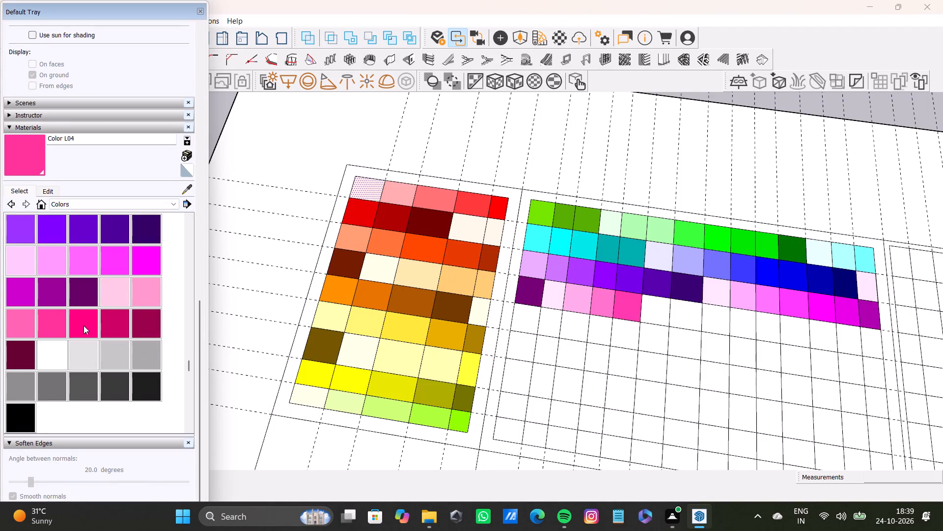
click(662, 312)
click(113, 323)
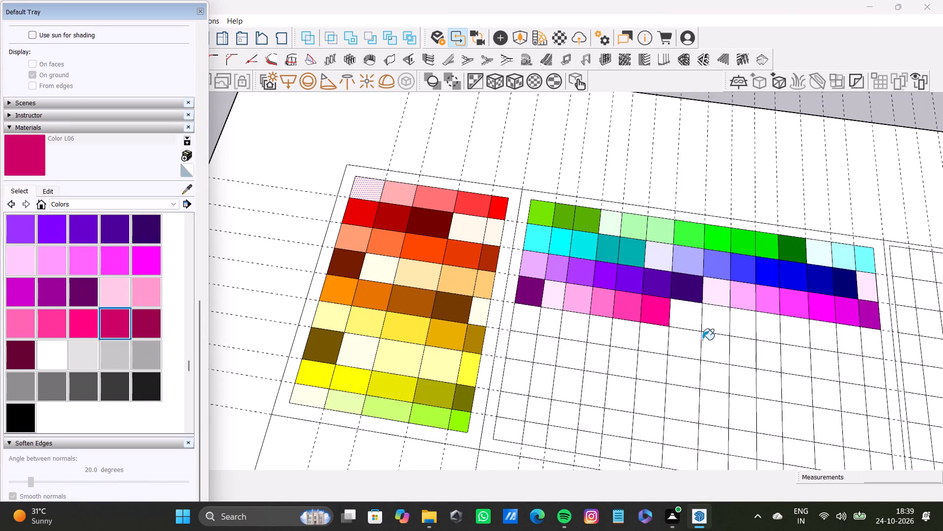
click(687, 317)
click(136, 323)
click(714, 323)
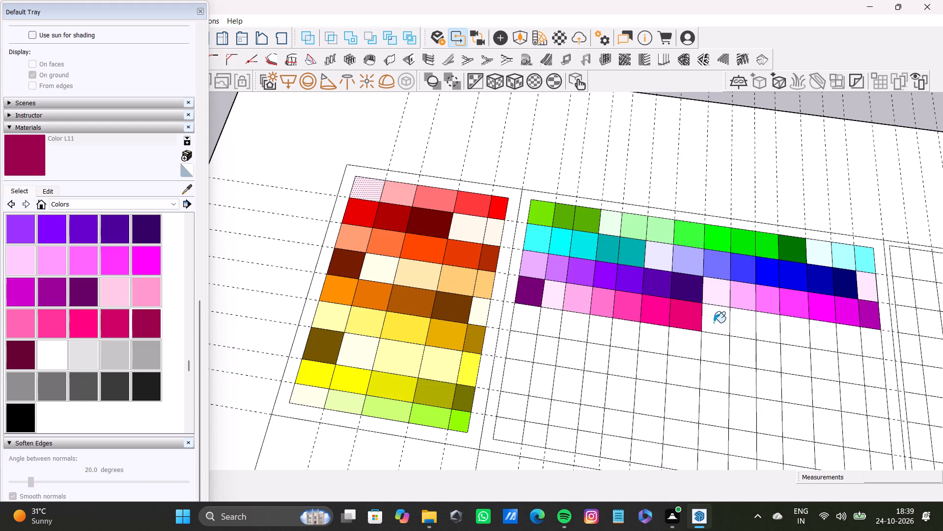
click(32, 354)
click(735, 324)
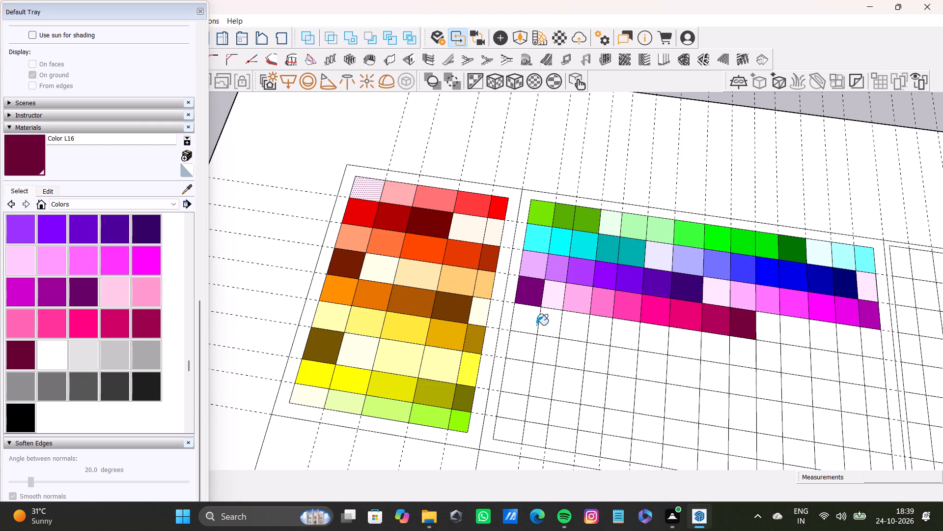
Paint the last five cells of the fourth row in order with Colors M00, M01, M02, M03 and M04.
click(62, 359)
click(764, 337)
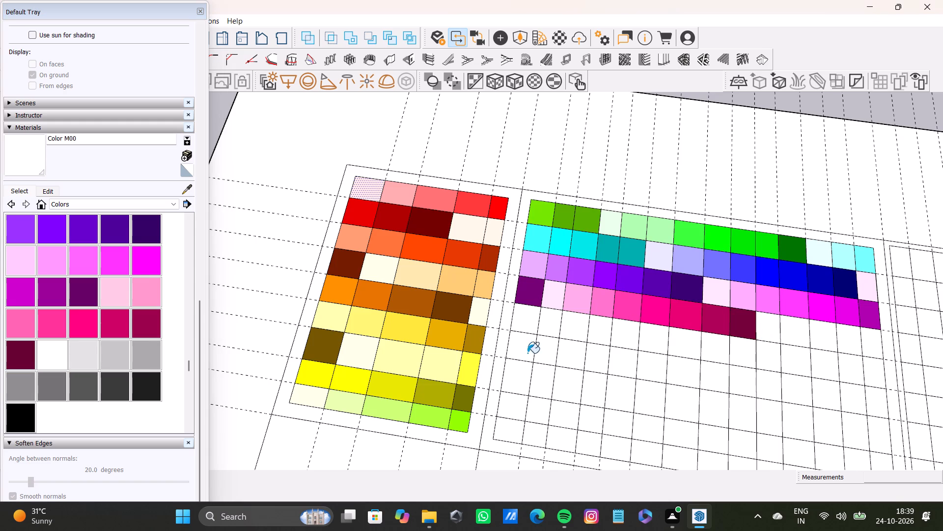
click(89, 352)
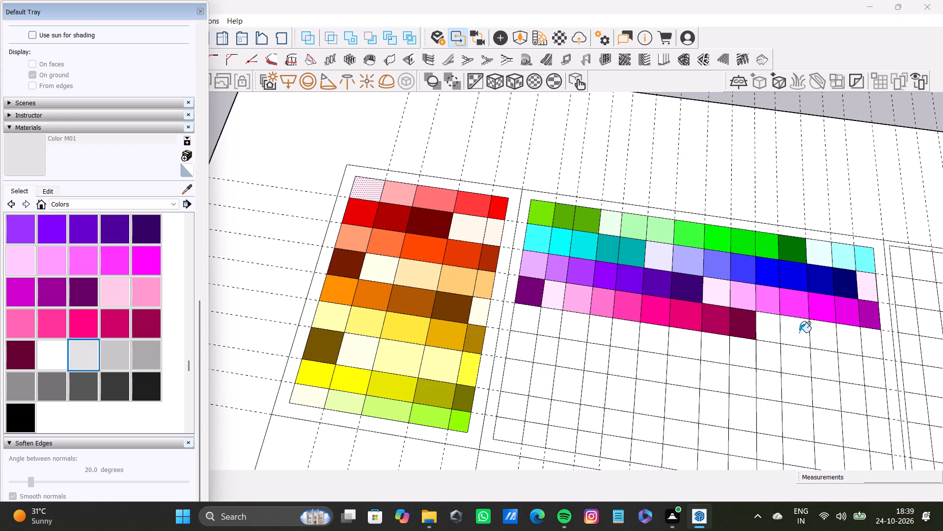
click(799, 332)
click(113, 356)
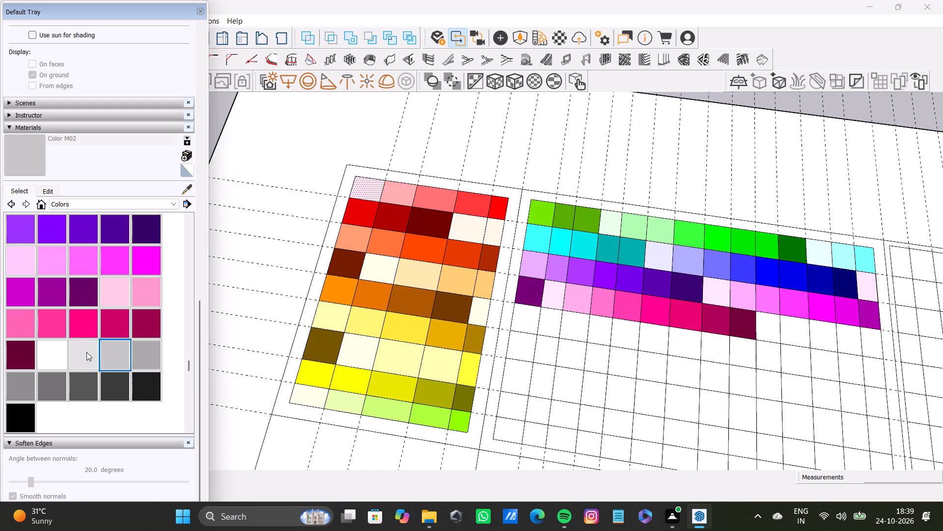
click(86, 352)
click(787, 330)
click(116, 354)
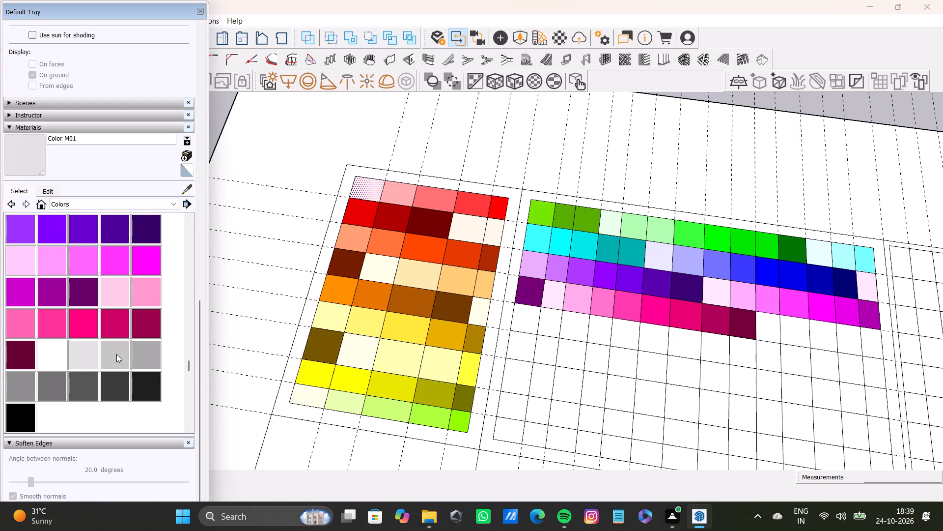
click(812, 345)
click(151, 357)
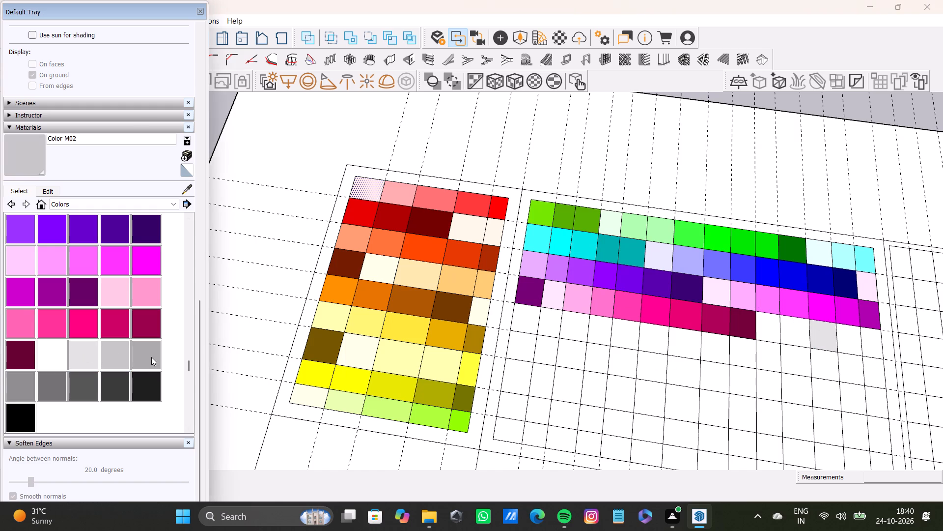
click(853, 341)
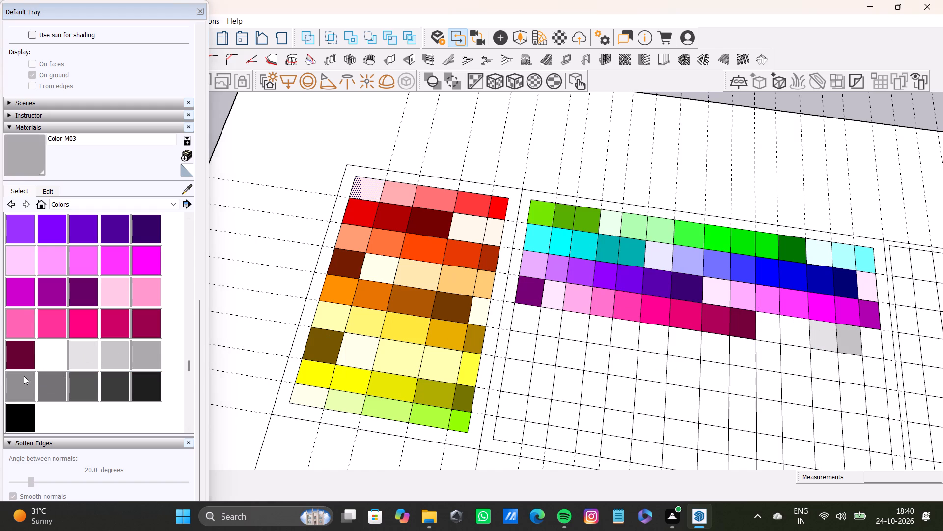
click(24, 376)
click(871, 352)
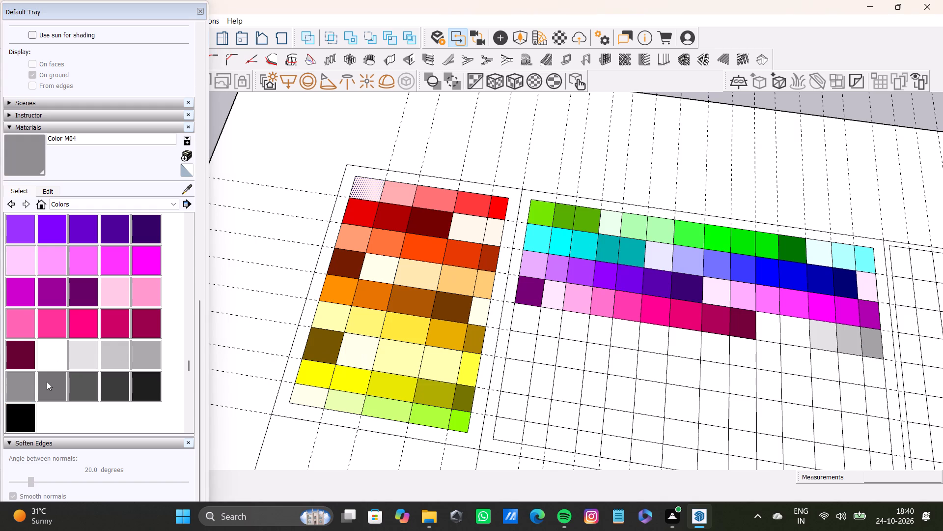
Paint the first six fifth-row cells of the wider grid in order with Colors M04 to M09, and close the materials tray.
drag(50, 382, 57, 380)
click(519, 324)
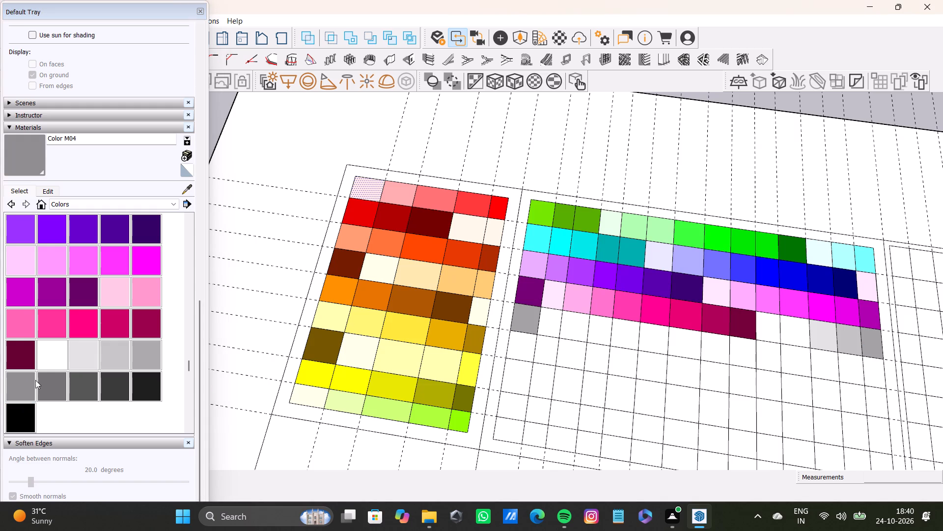
click(57, 378)
click(552, 327)
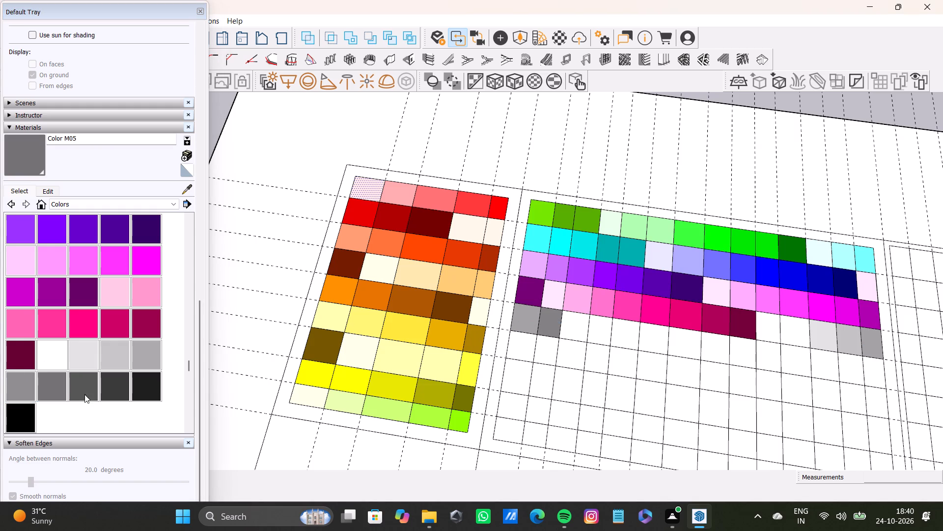
click(92, 394)
click(570, 336)
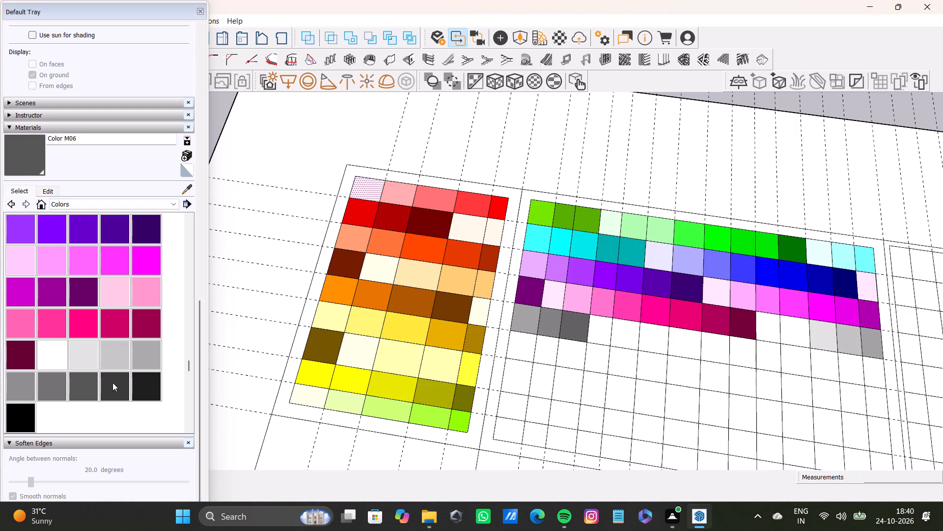
click(112, 383)
click(599, 331)
click(151, 388)
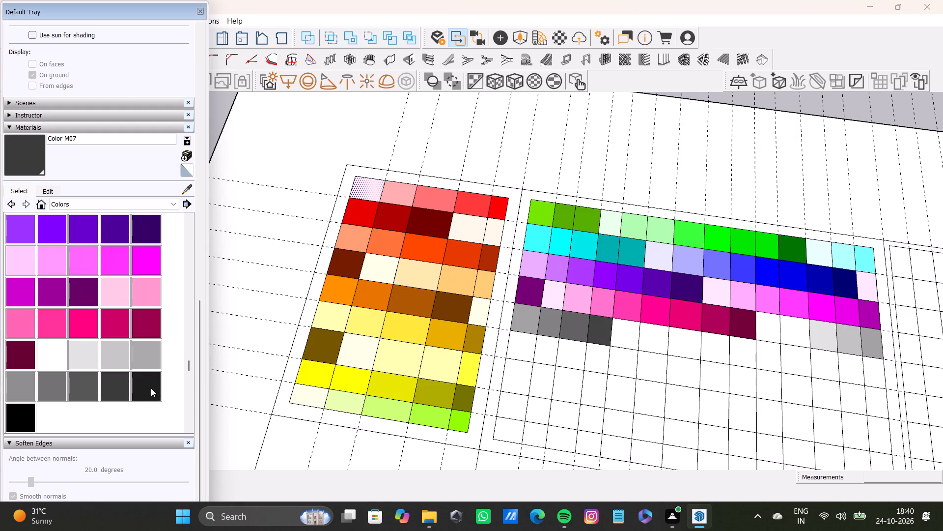
click(619, 333)
click(27, 428)
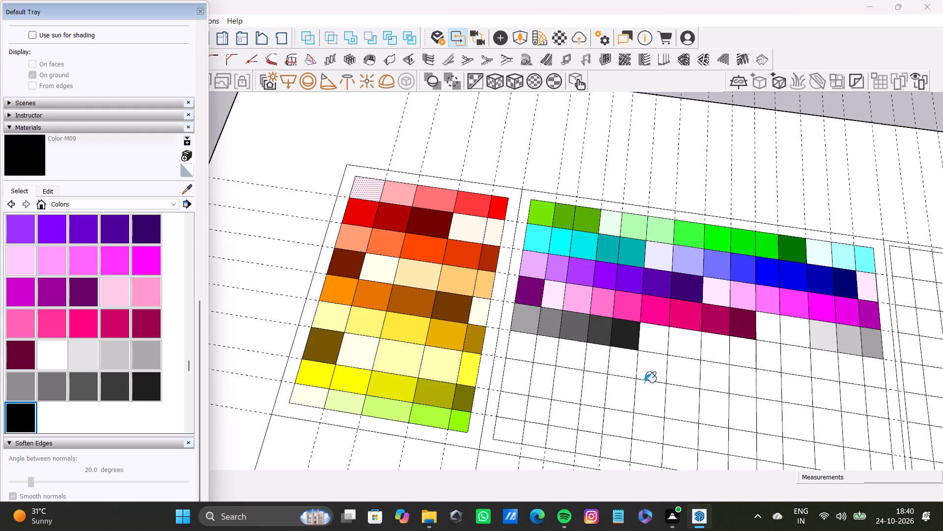
click(645, 339)
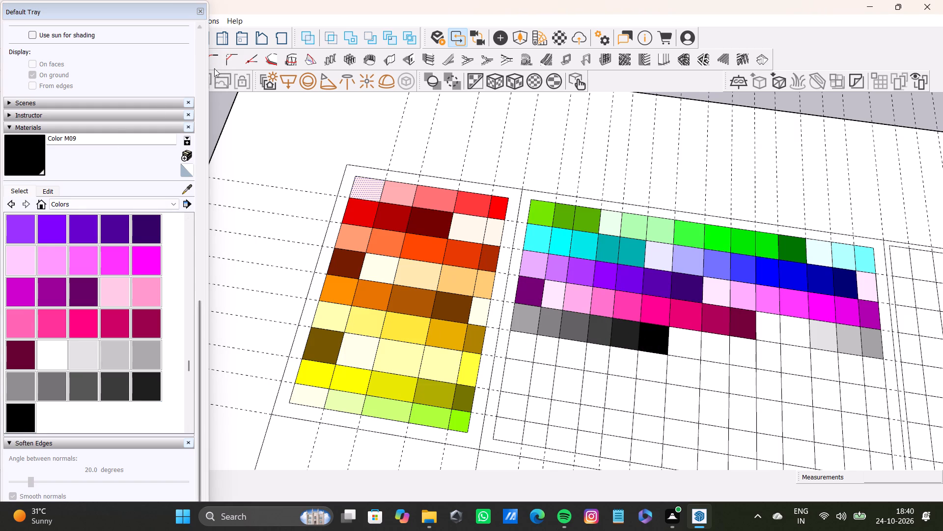
click(203, 7)
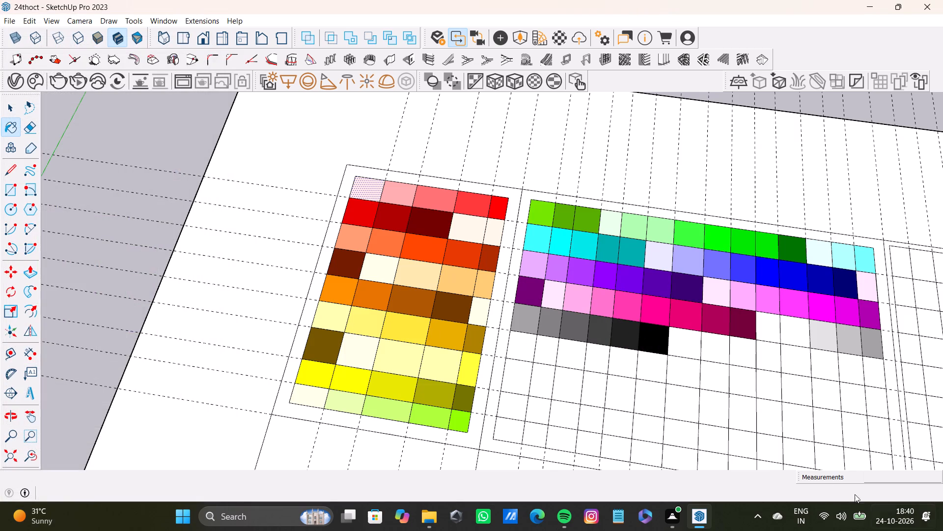
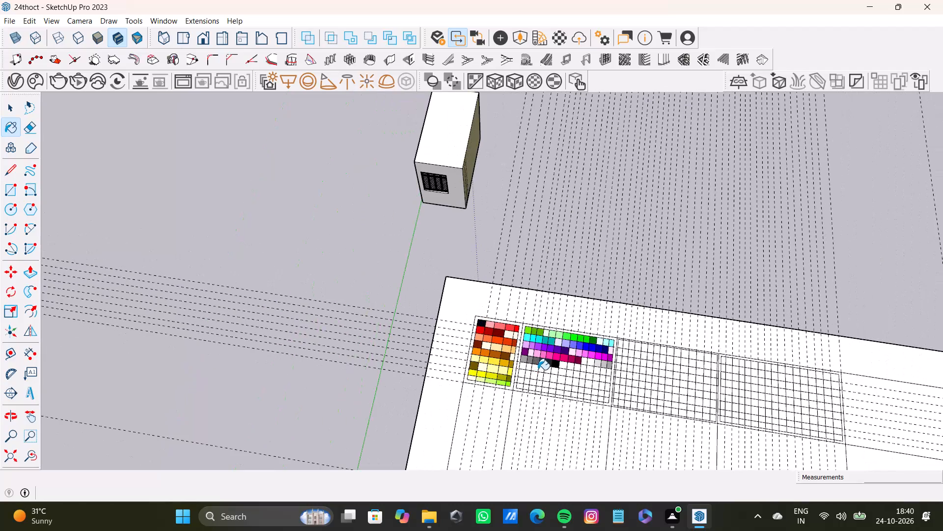
Paint the first top-row cell of the empty third grid, beside the wider coloured one, with Color M09.
shift+middle_drag(538, 369, 252, 338)
scroll(312, 349, up, 7)
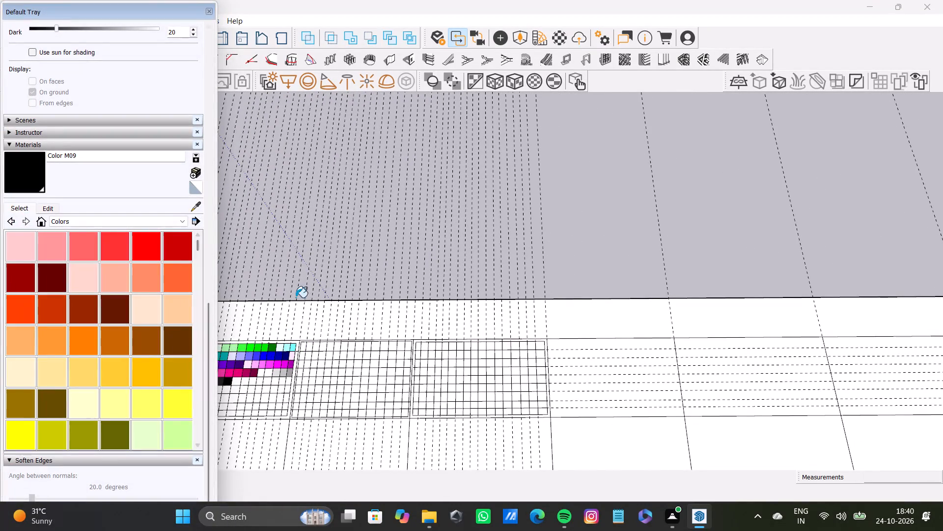
click(208, 7)
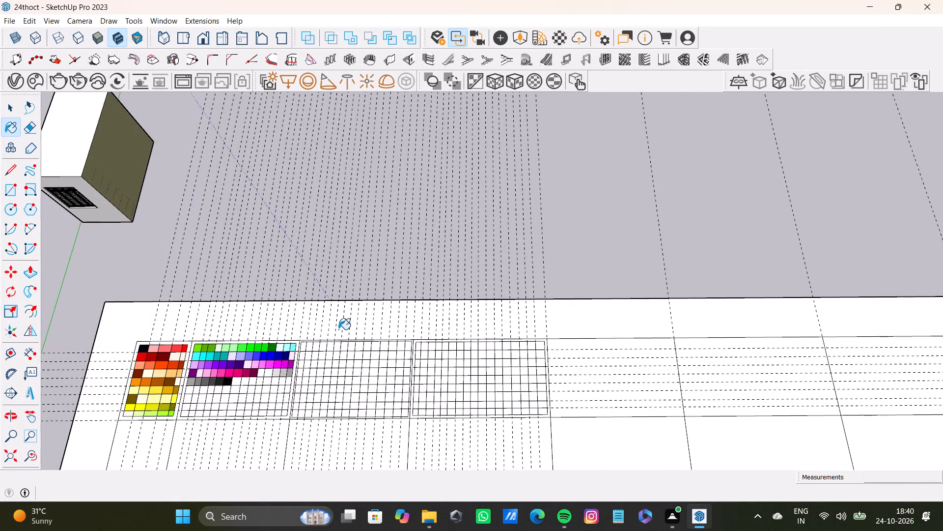
scroll(162, 361, up, 9)
click(148, 344)
scroll(477, 347, up, 6)
click(508, 328)
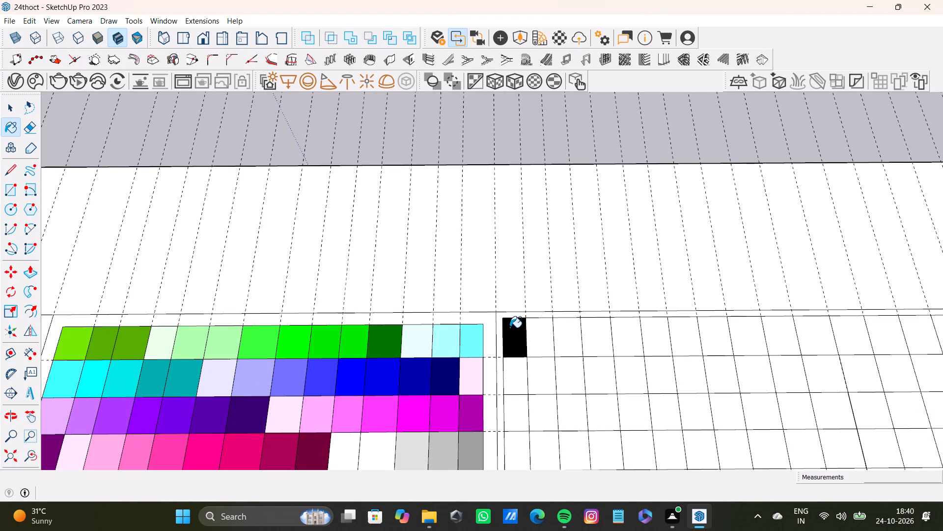
Paint the second to fourth top-row cells of the third grid in order with Colors M08, M07 and M06.
scroll(131, 341, down, 15)
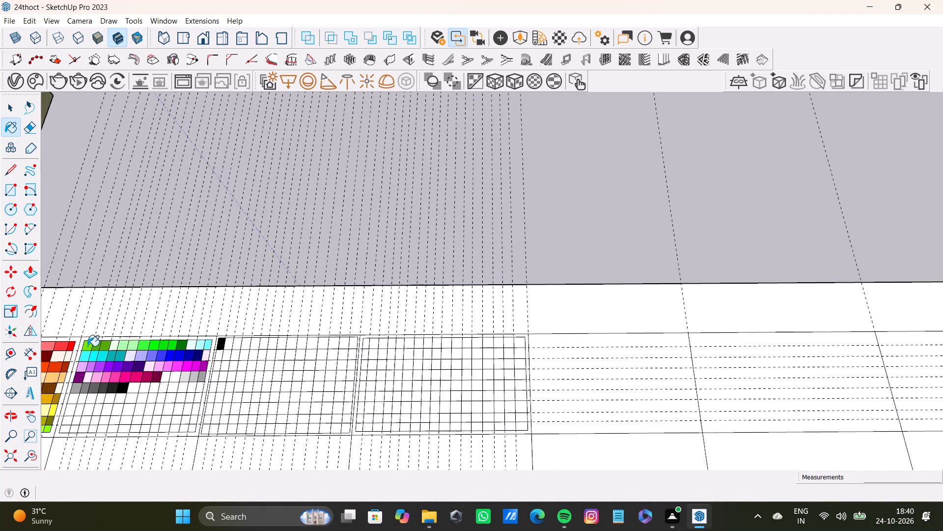
shift+middle_drag(87, 346, 283, 342)
scroll(251, 345, up, 4)
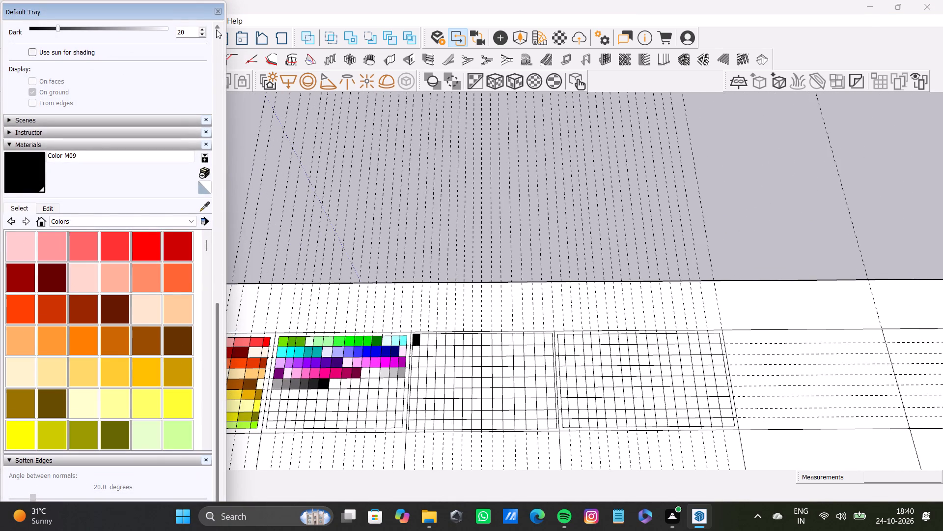
click(221, 10)
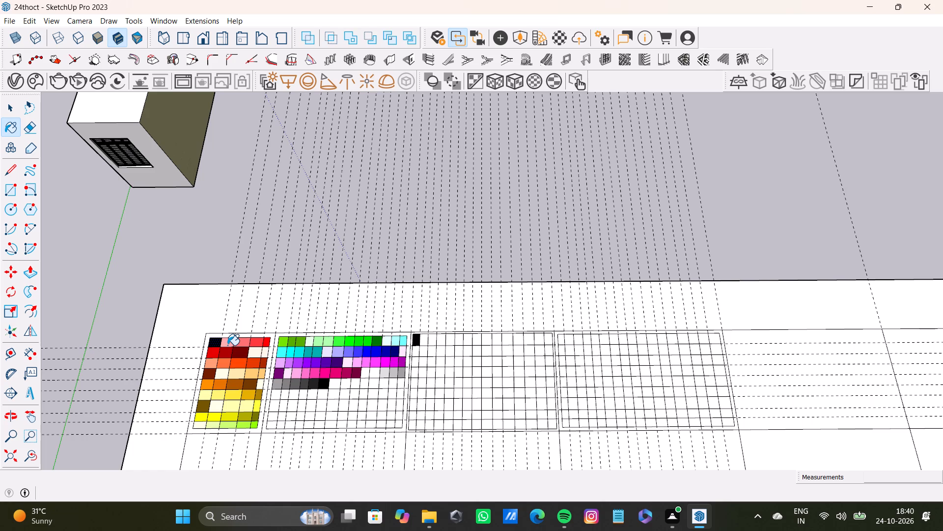
key(space)
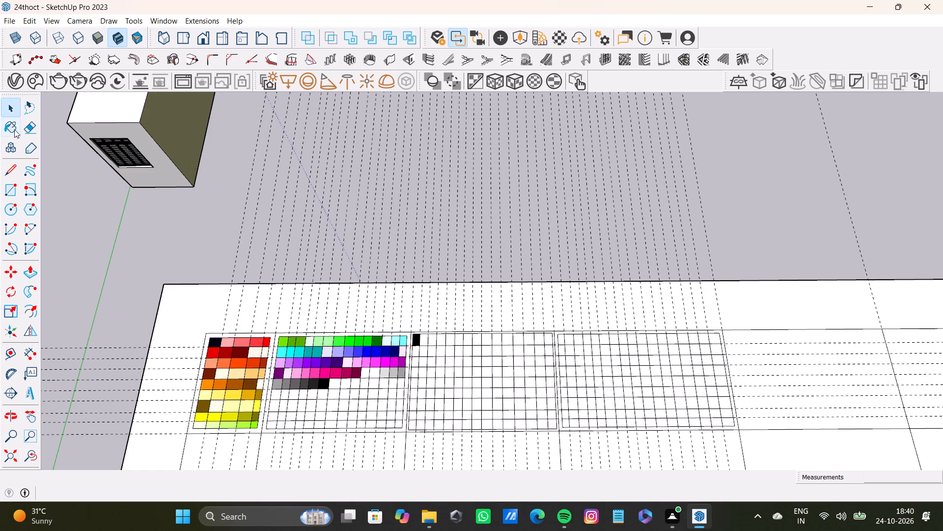
click(14, 128)
scroll(89, 307, up, 5)
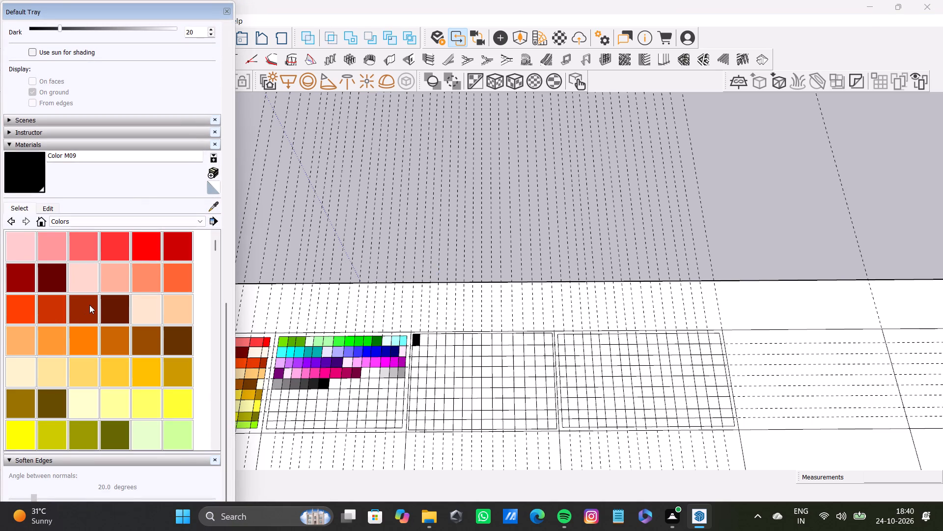
scroll(89, 305, up, 6)
scroll(94, 302, down, 20)
scroll(94, 302, down, 4)
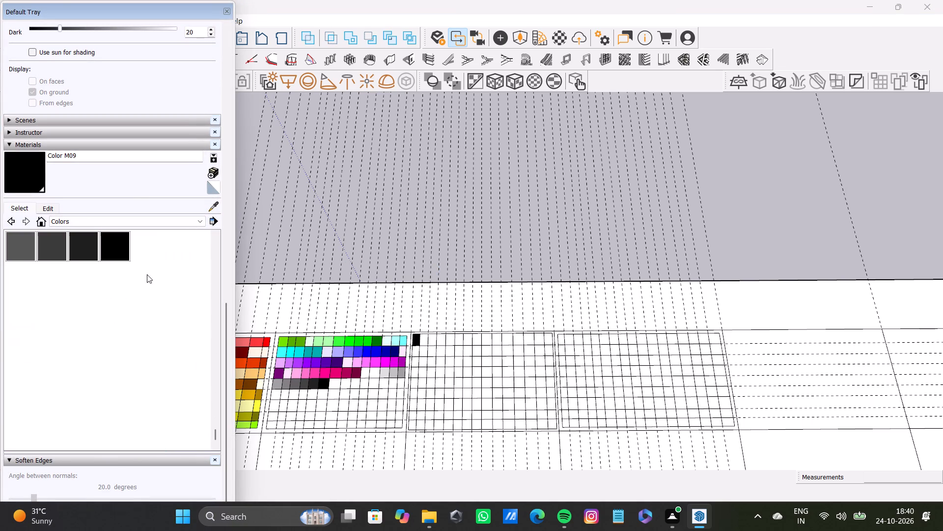
click(84, 244)
scroll(419, 360, up, 7)
click(429, 318)
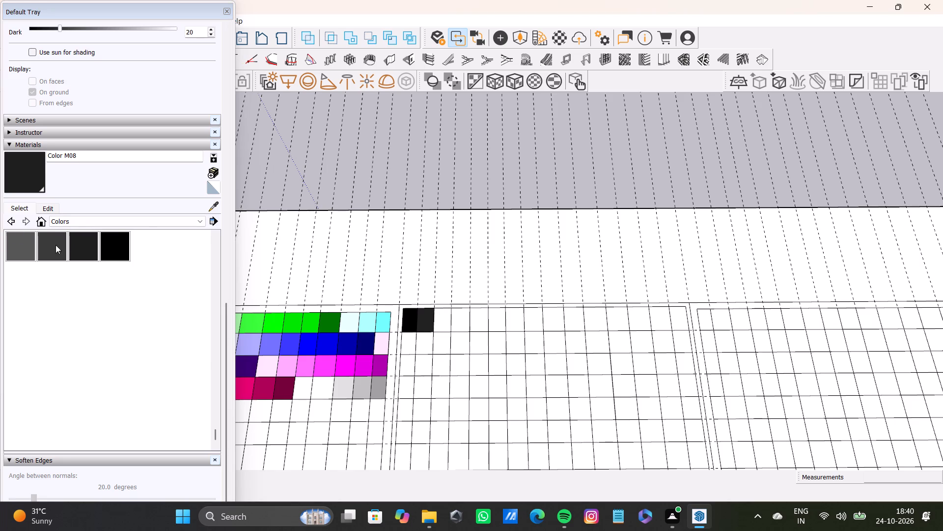
click(55, 244)
click(443, 322)
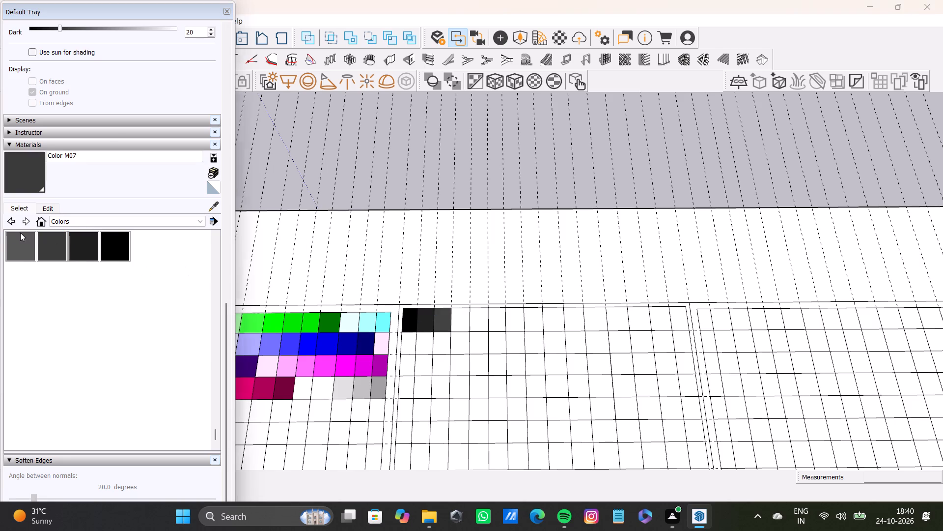
click(20, 233)
click(457, 316)
Paint the fifth to ninth top-row cells of the third grid in order with Colors M05, M04, M03, M02 and M01.
scroll(92, 330, up, 2)
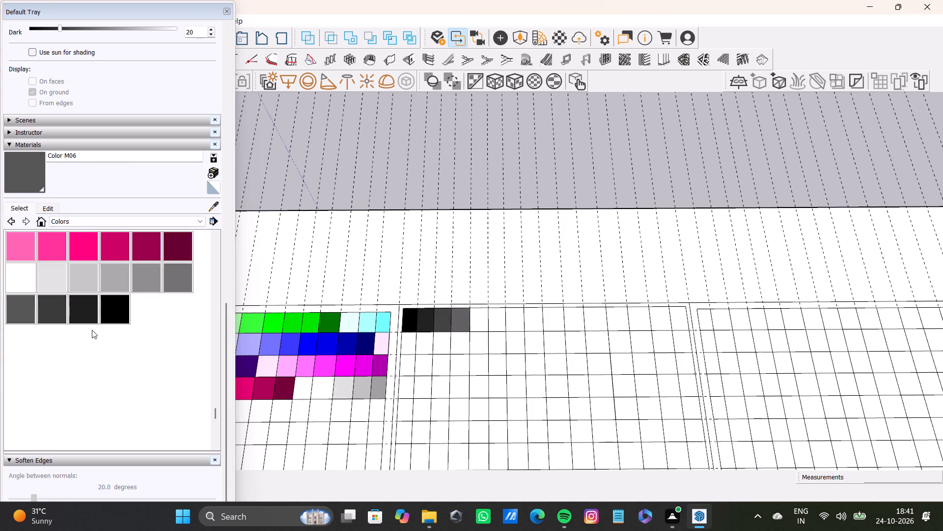
scroll(92, 330, up, 1)
click(185, 311)
click(481, 319)
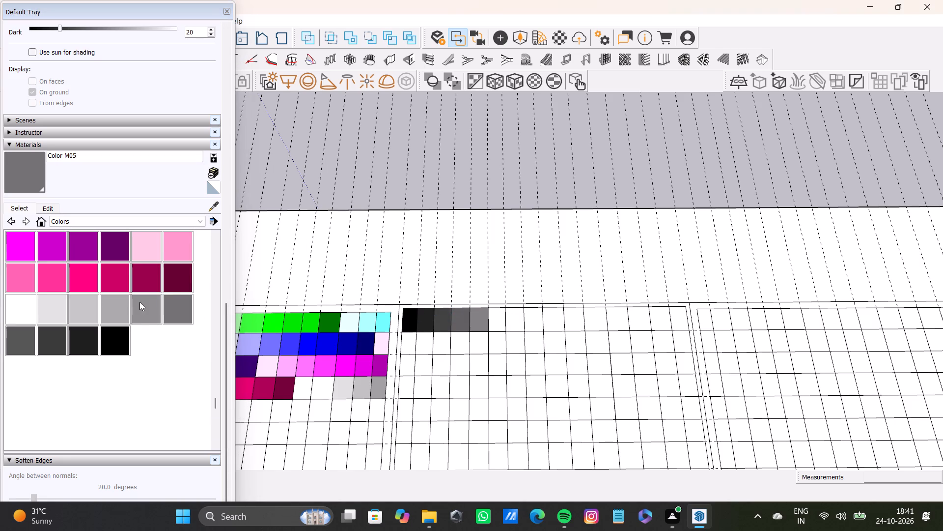
click(140, 300)
click(495, 318)
click(114, 311)
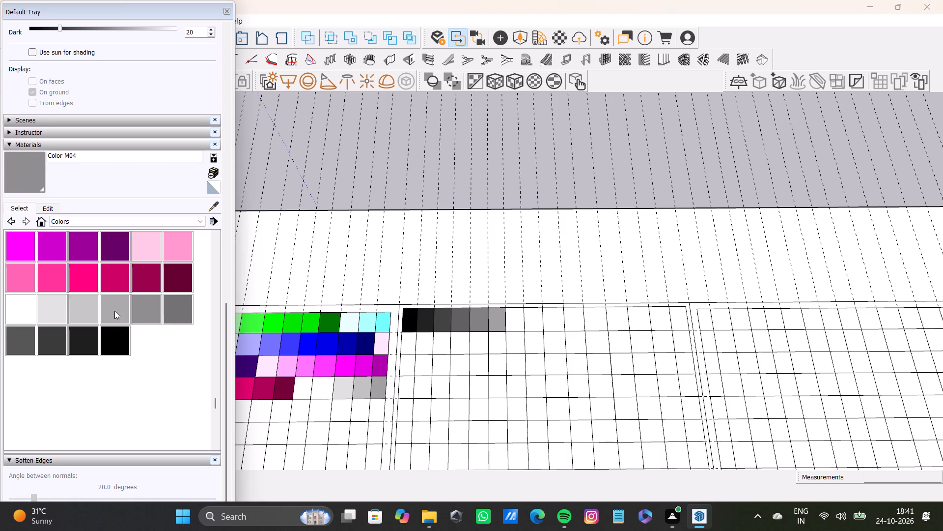
click(513, 322)
click(74, 304)
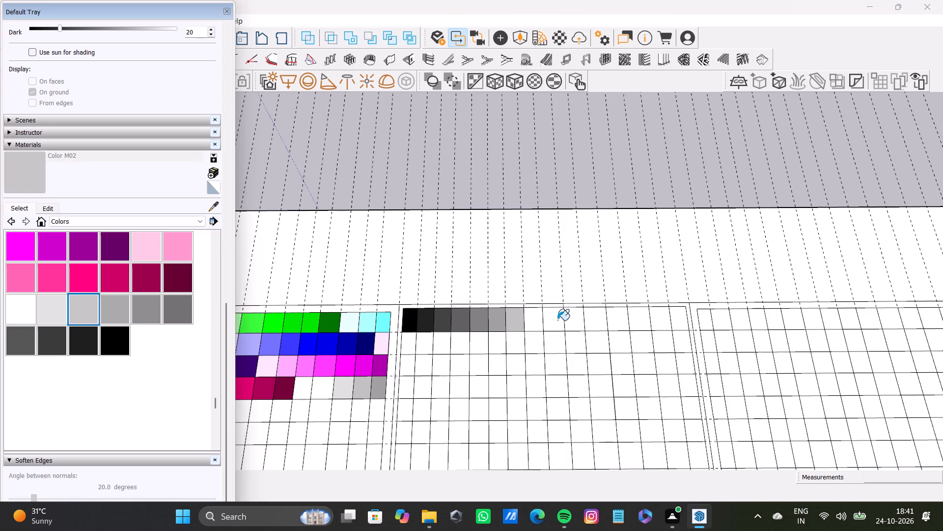
click(534, 320)
click(50, 313)
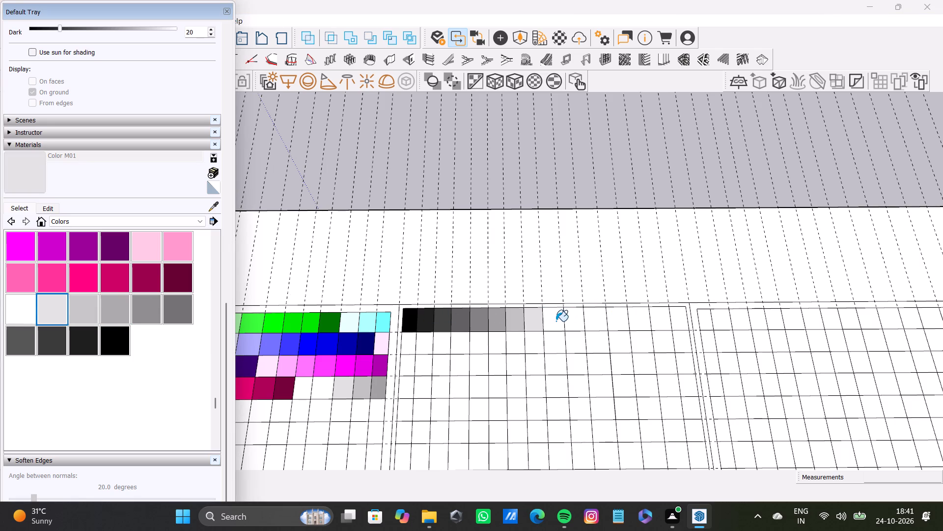
click(555, 321)
Paint the last six top-row cells of the third grid in order with Colors L16, L11, L06, L05, L04 and L03.
drag(184, 281, 189, 281)
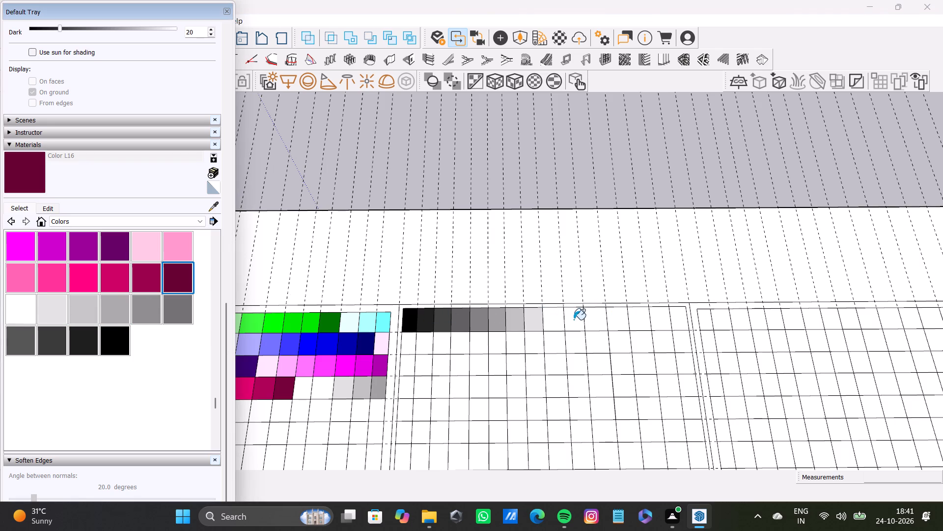
click(576, 321)
click(138, 273)
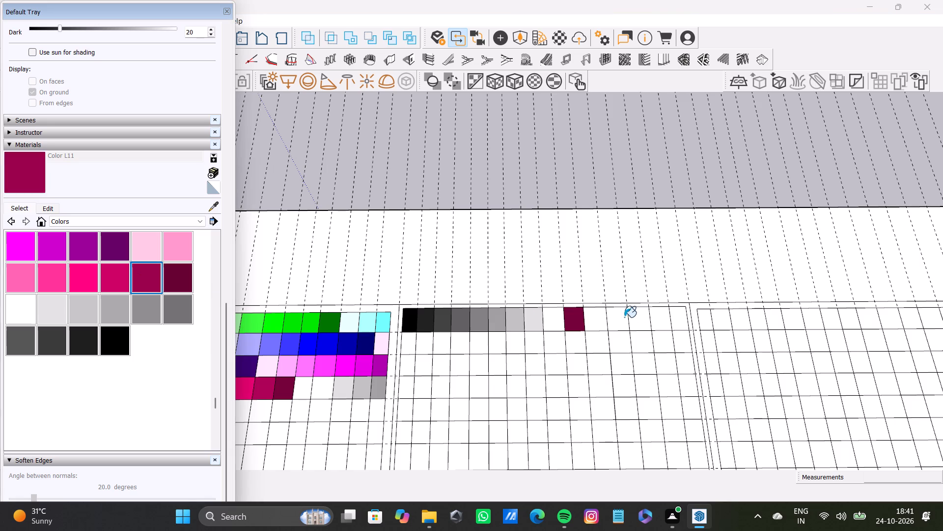
click(600, 317)
click(118, 273)
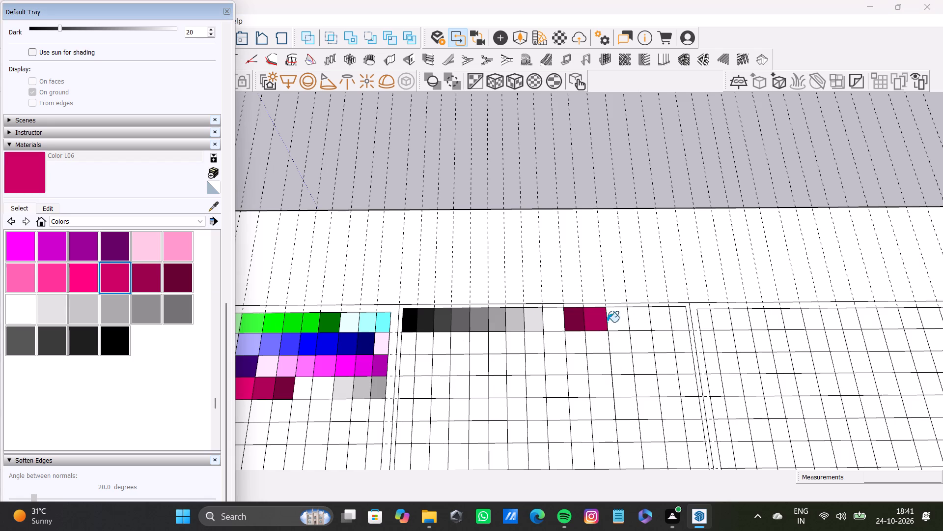
click(613, 320)
click(89, 281)
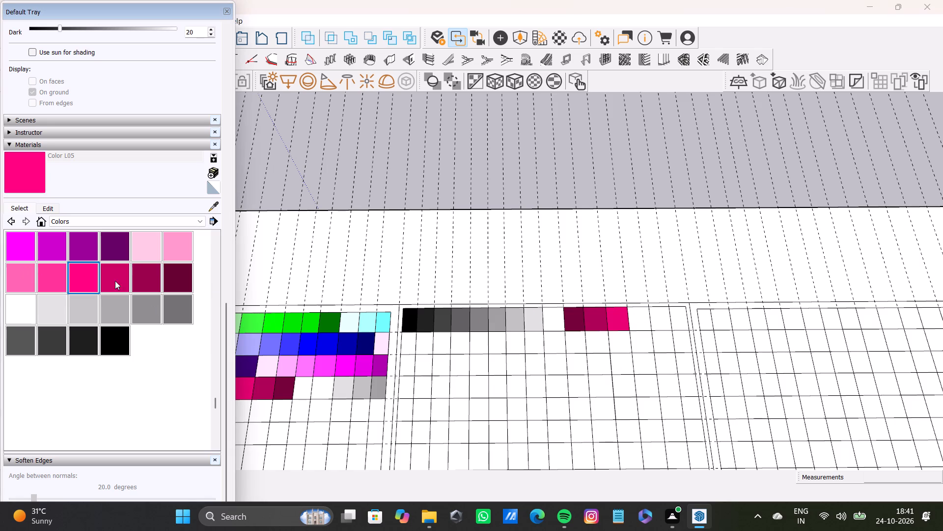
click(642, 324)
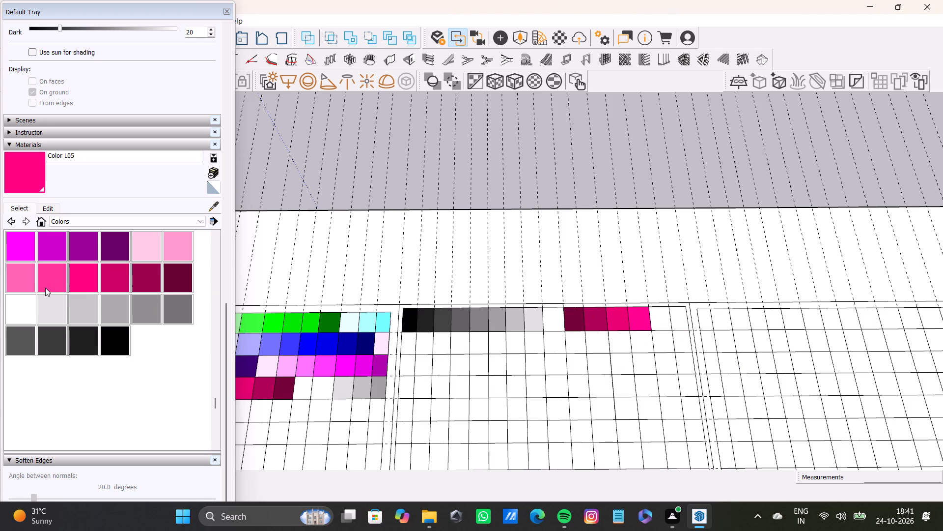
click(51, 282)
click(655, 317)
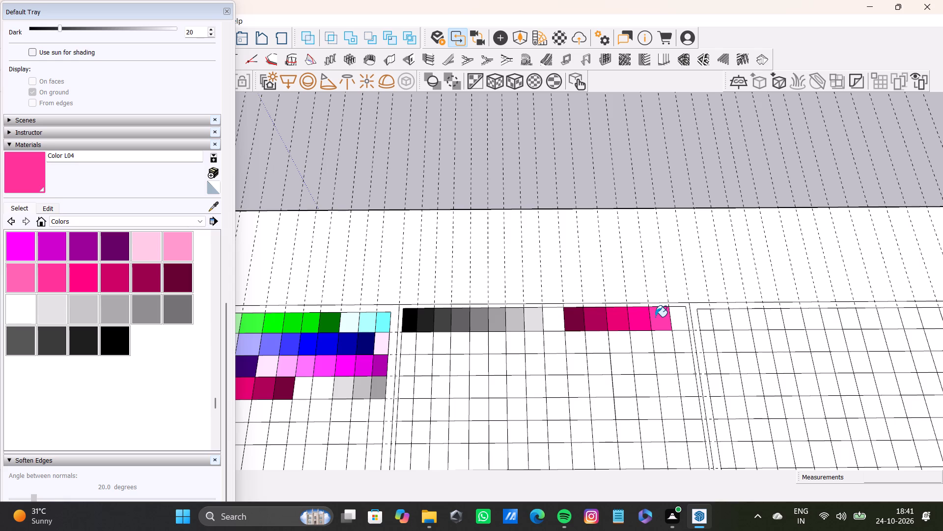
click(214, 204)
click(212, 202)
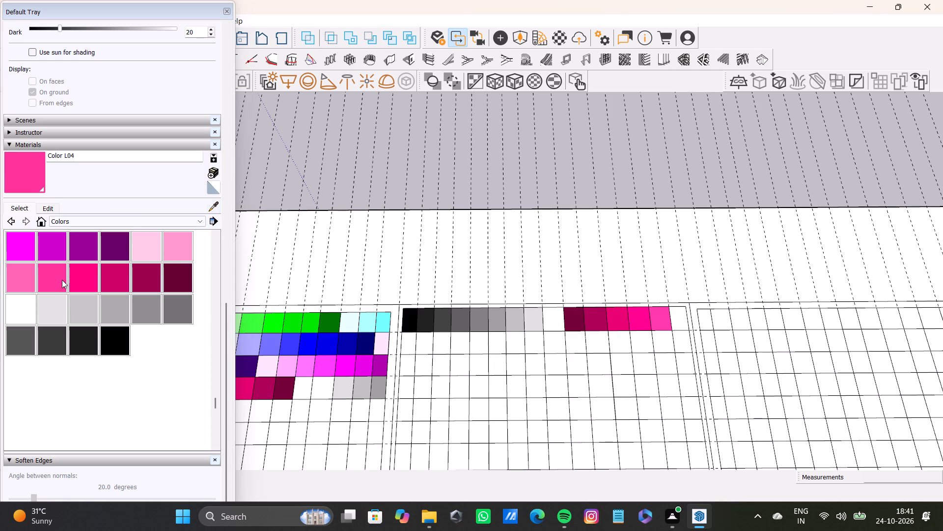
click(29, 276)
click(681, 319)
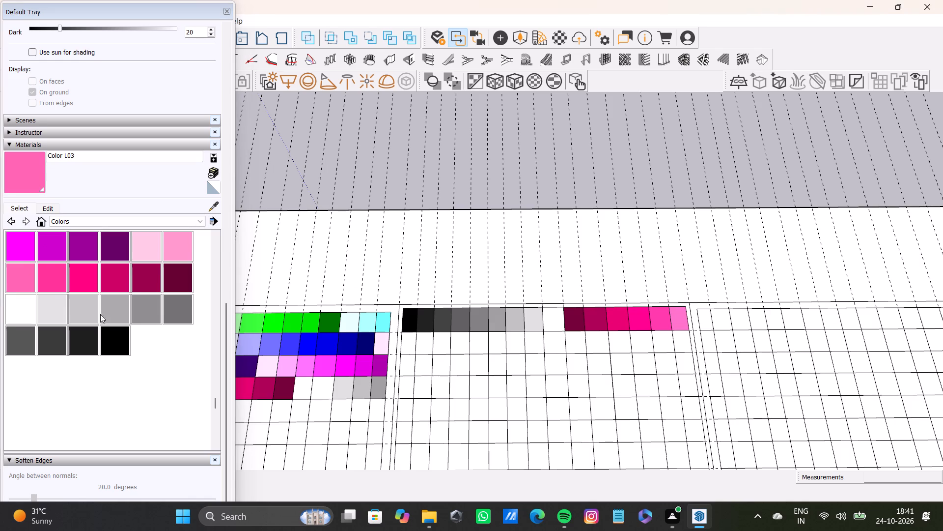
Paint the first six second-row cells of the third grid in order with Colors L02, L01, K08, K07, K06 and K05.
click(173, 249)
click(407, 345)
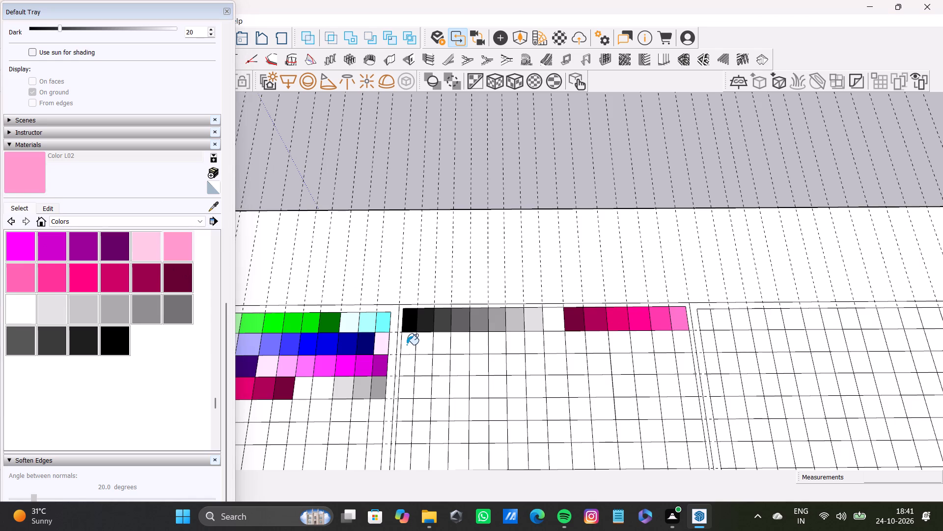
click(143, 247)
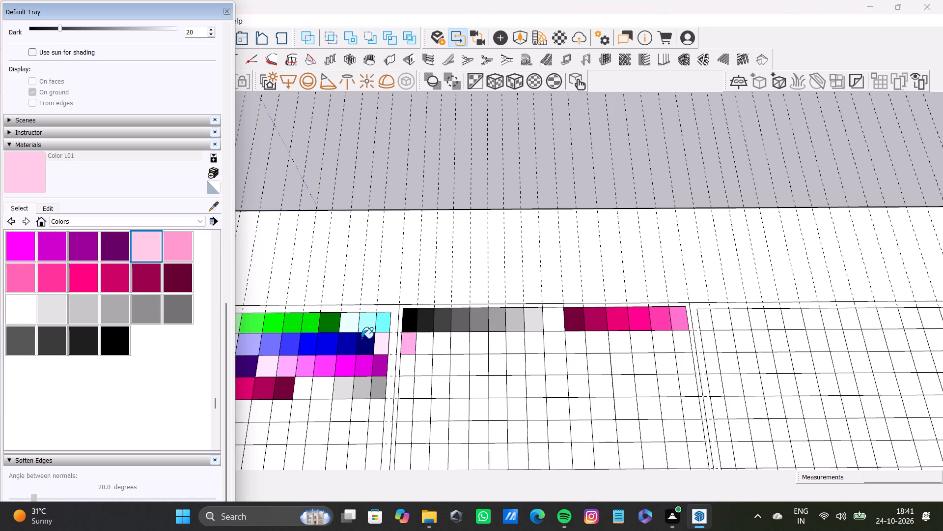
click(423, 350)
click(124, 248)
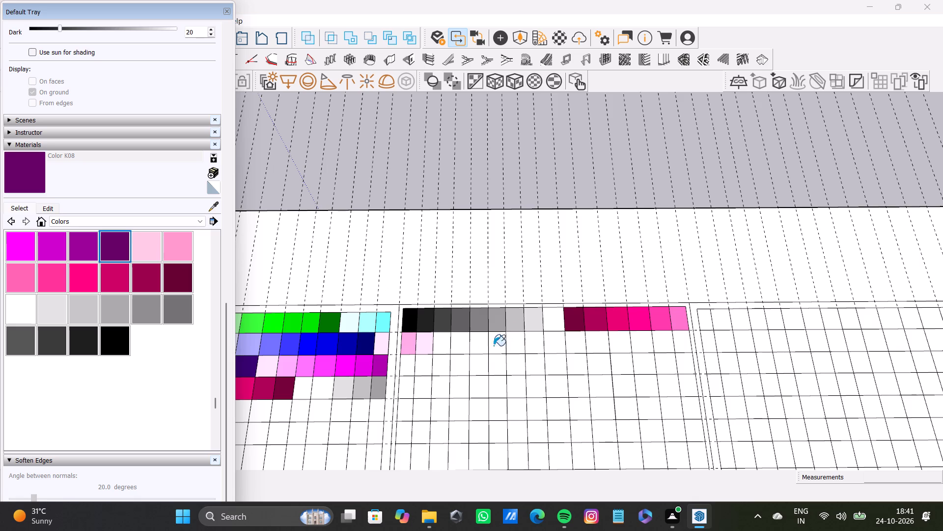
click(439, 349)
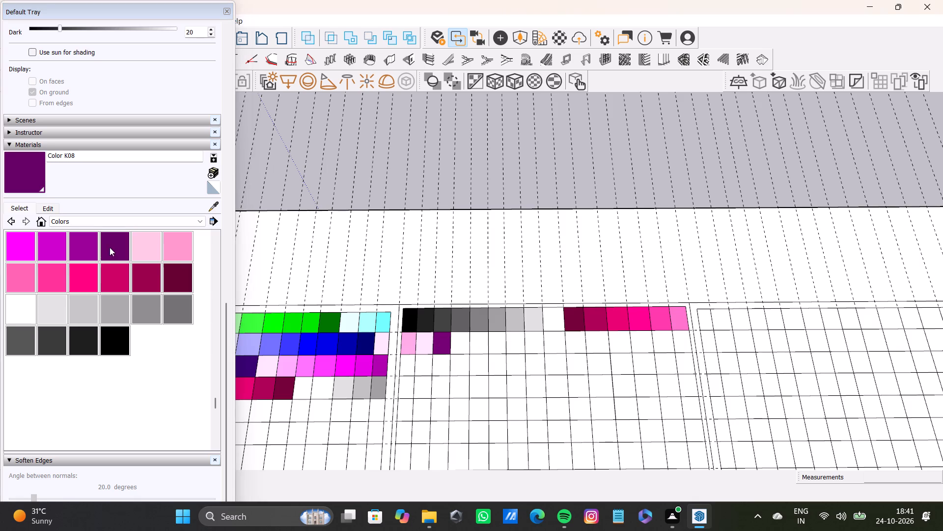
click(85, 246)
click(461, 343)
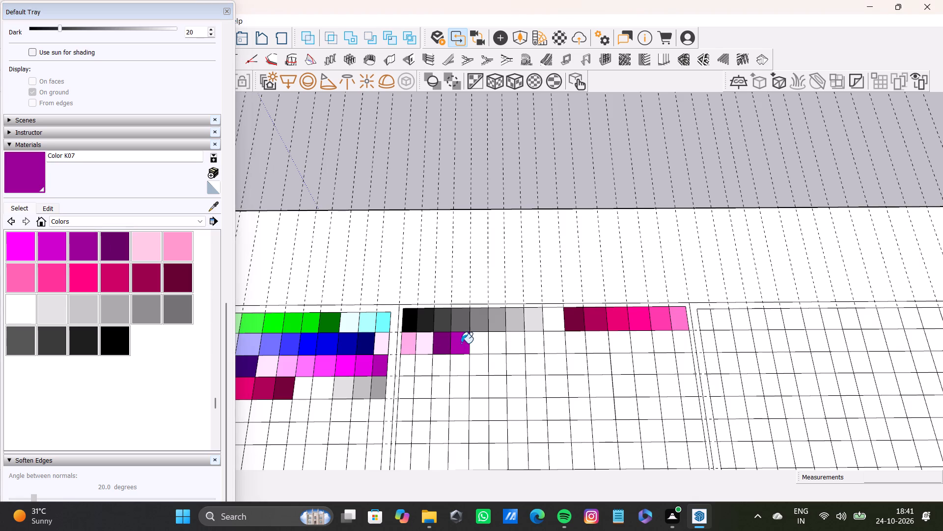
click(59, 242)
click(486, 343)
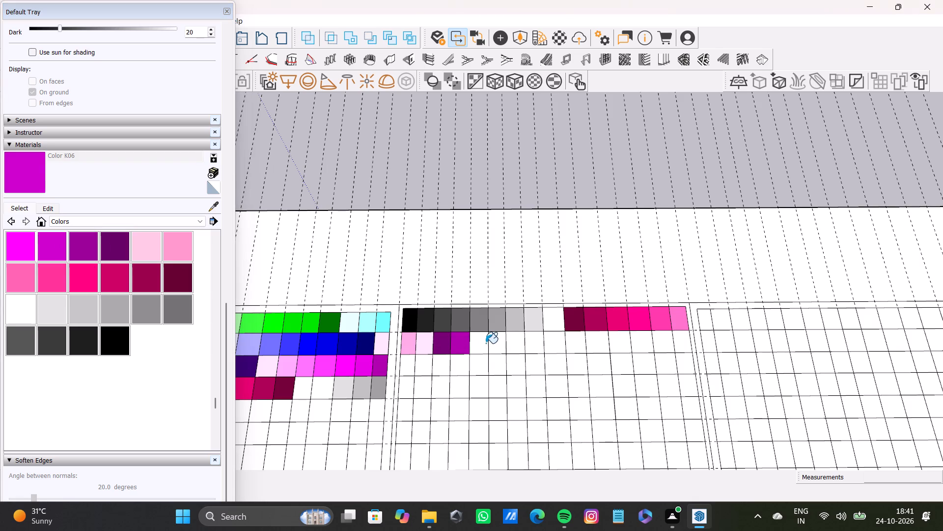
click(29, 242)
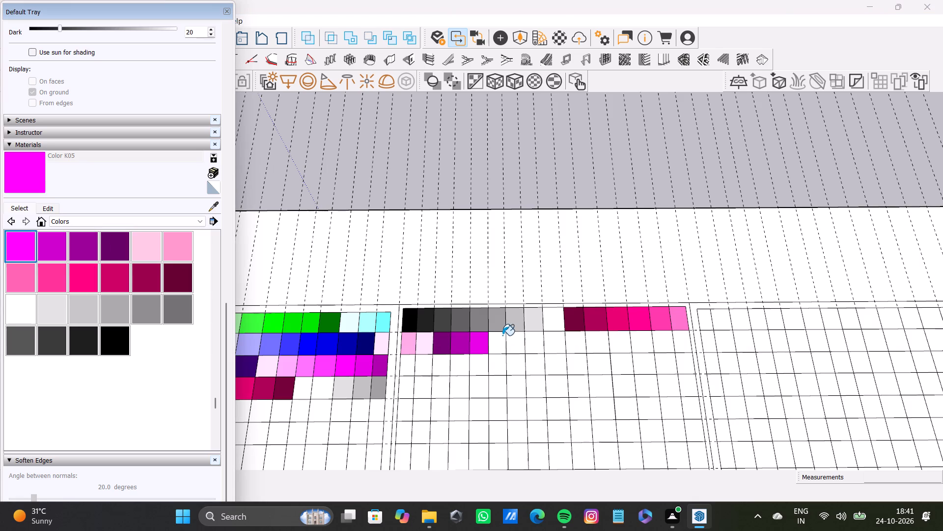
click(500, 339)
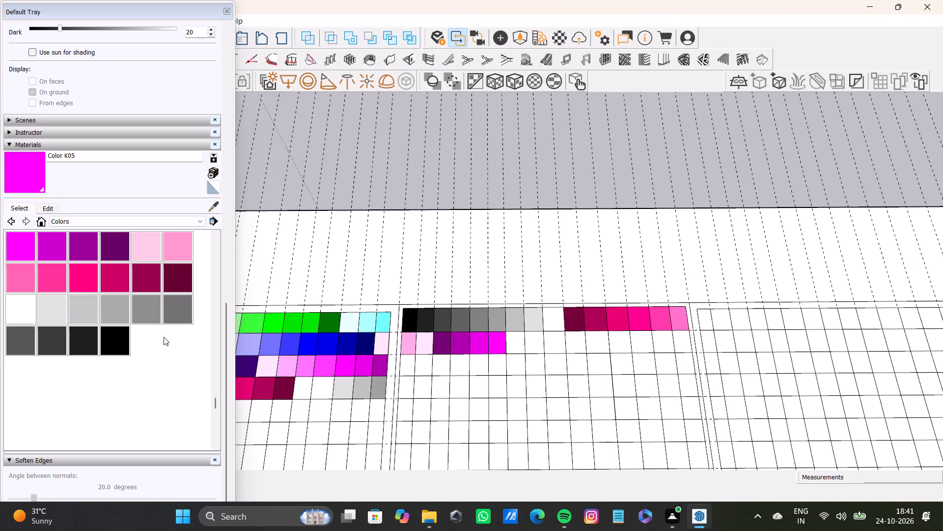
Paint the seventh to tenth second-row cells of the third grid in order with Colors K04, K03, K02 and K01.
scroll(165, 336, up, 4)
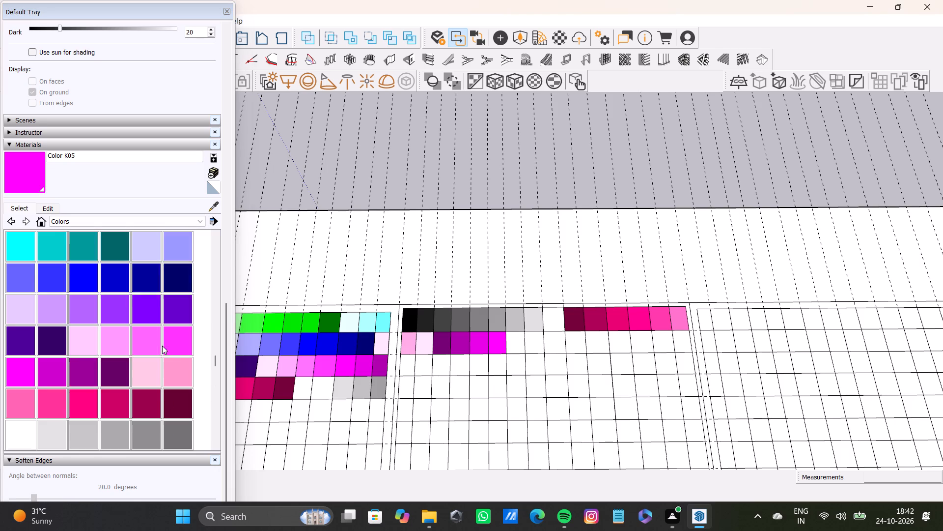
scroll(144, 403, up, 3)
scroll(150, 418, down, 1)
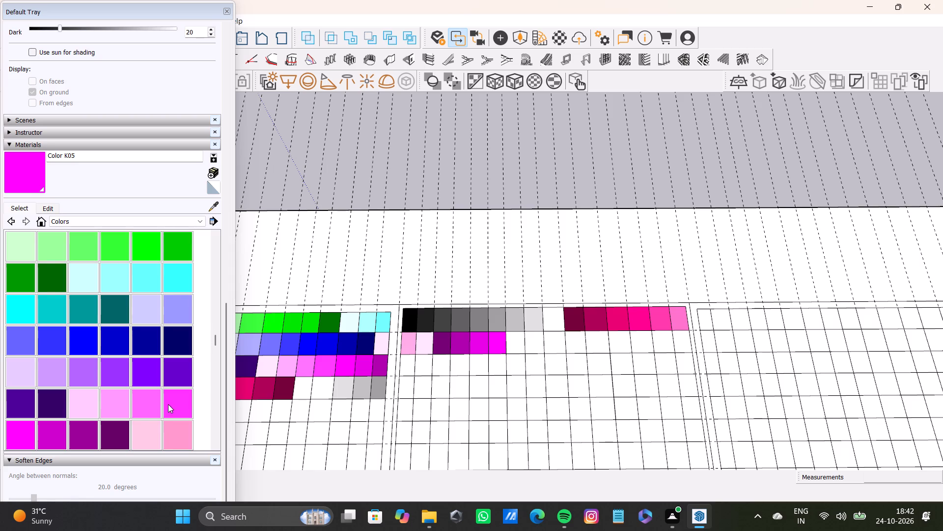
click(181, 408)
click(520, 349)
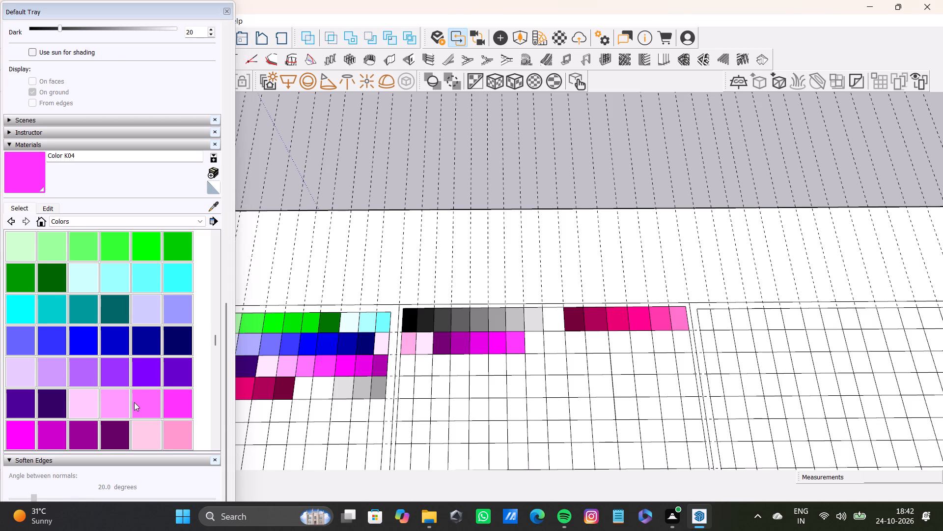
click(146, 400)
click(532, 346)
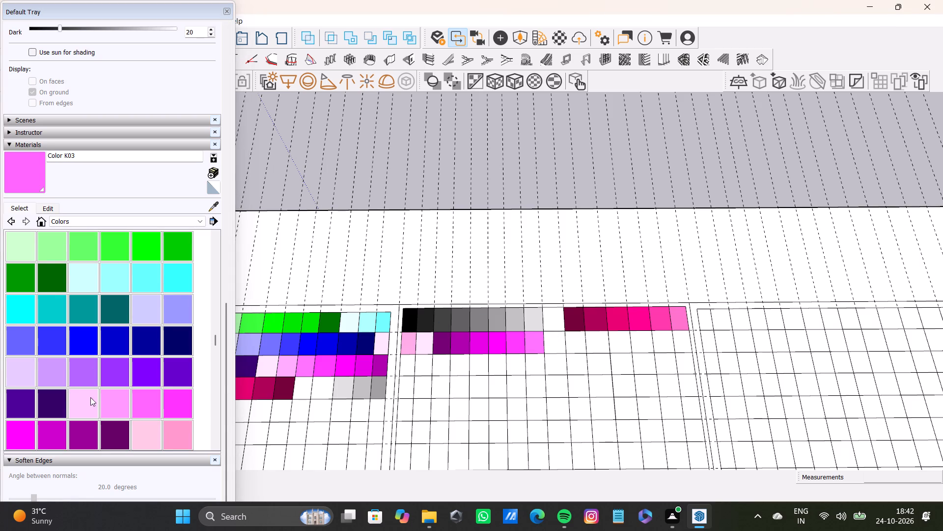
click(113, 404)
click(561, 343)
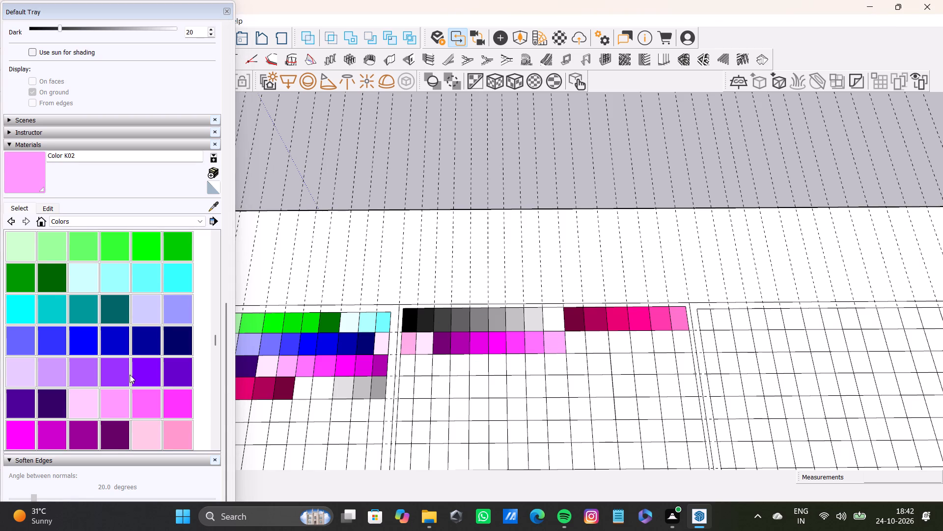
click(86, 398)
click(579, 351)
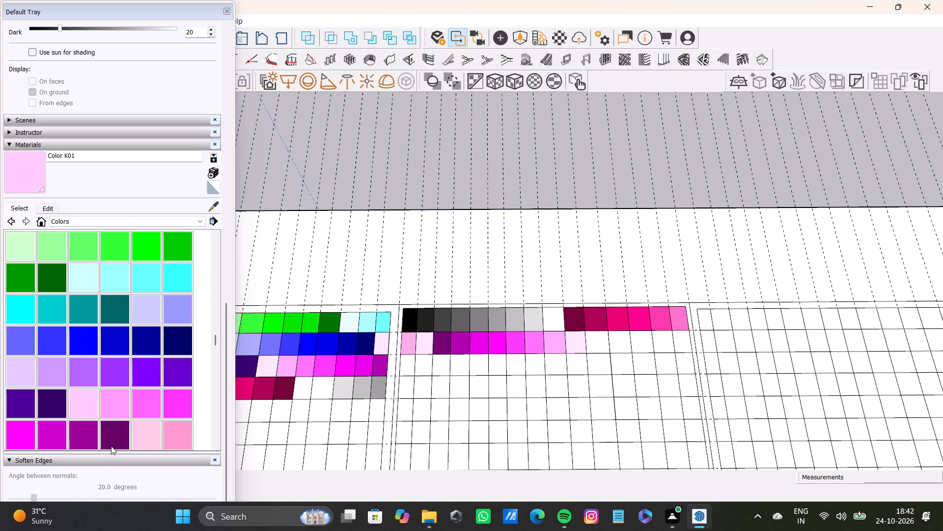
Paint the last five second-row cells of the third grid in order with Colors J08, J07, J06, J05 and J03.
scroll(169, 434, down, 1)
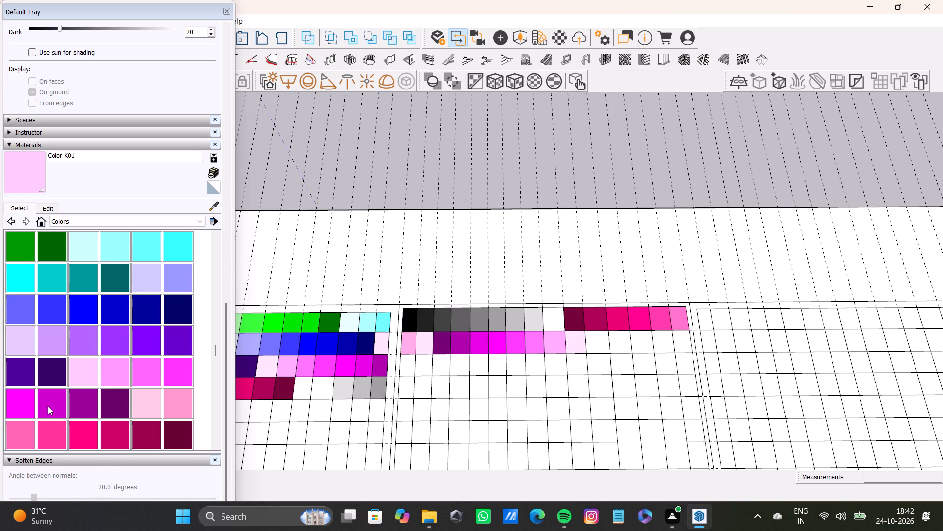
scroll(79, 378, up, 1)
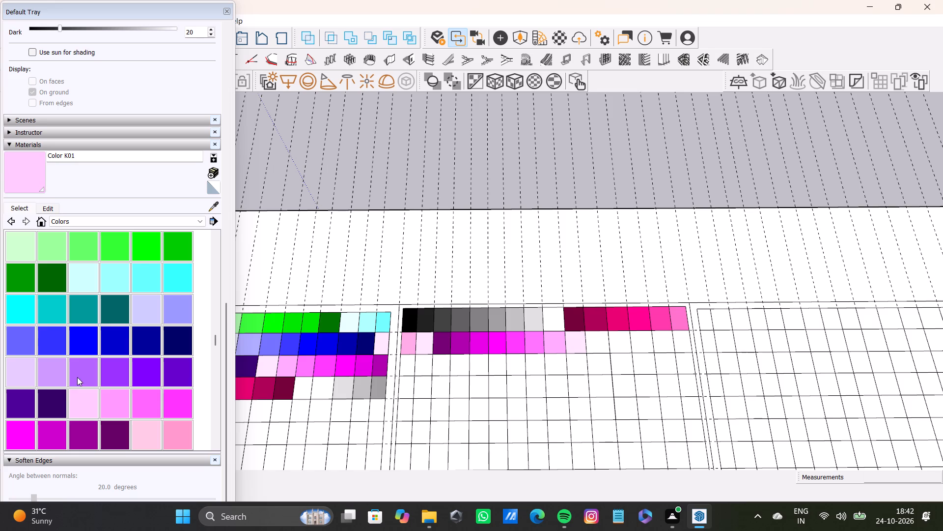
click(44, 393)
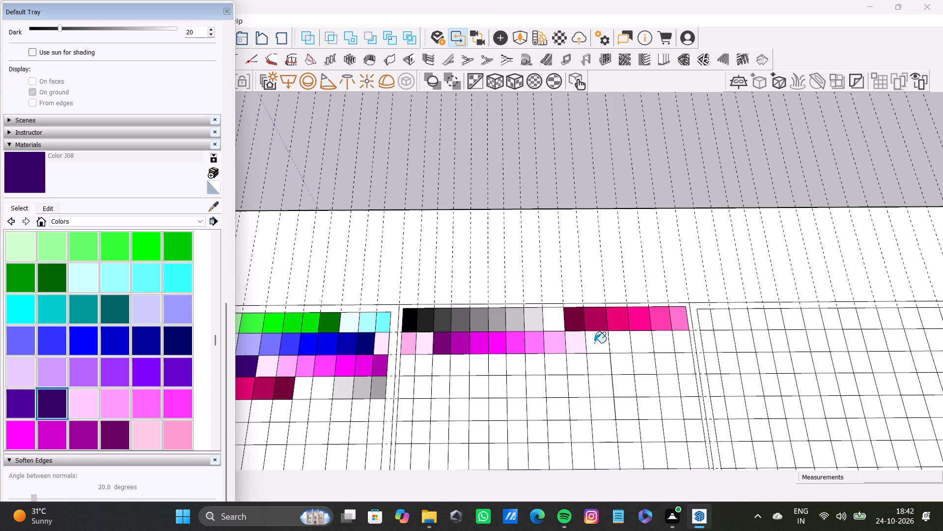
click(594, 343)
click(15, 400)
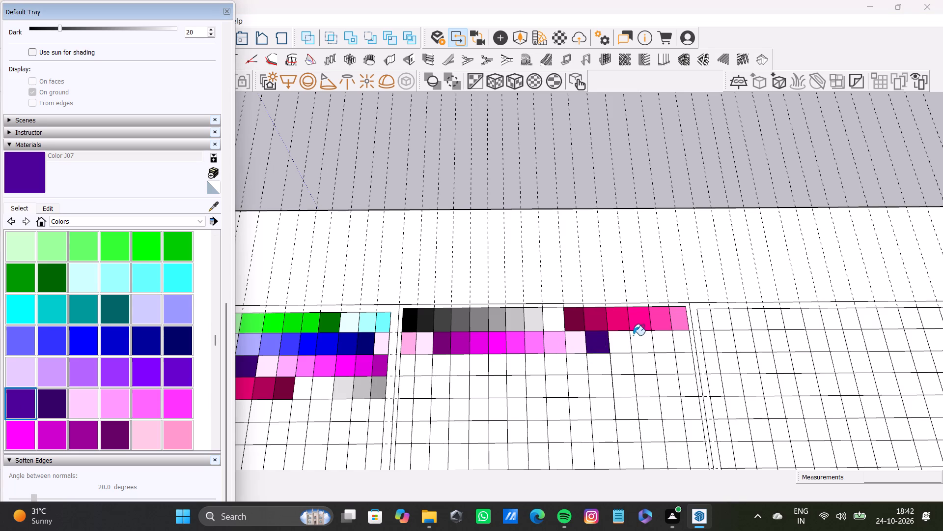
click(620, 345)
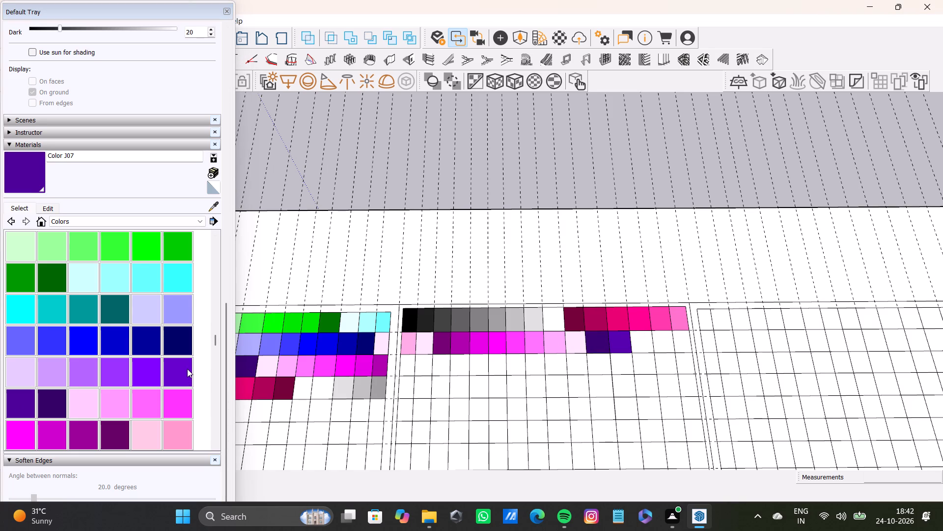
click(187, 369)
click(640, 341)
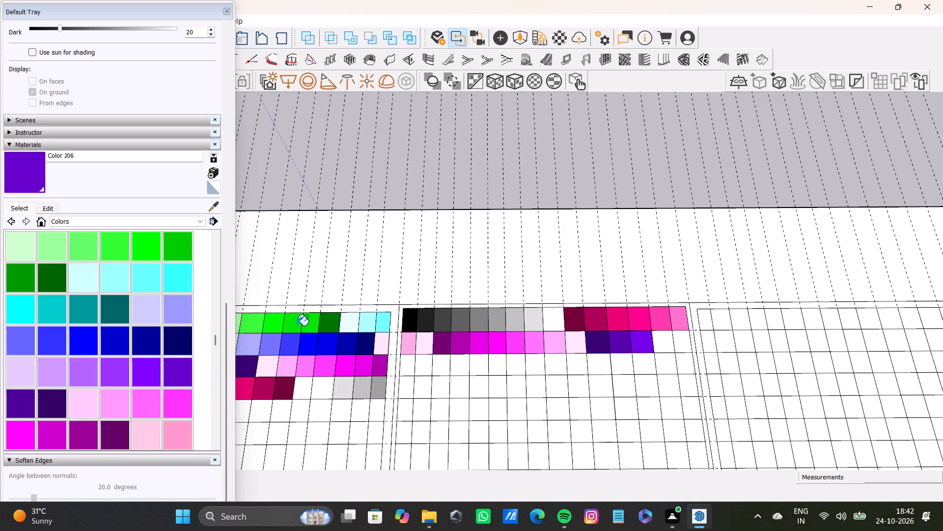
click(141, 370)
click(667, 348)
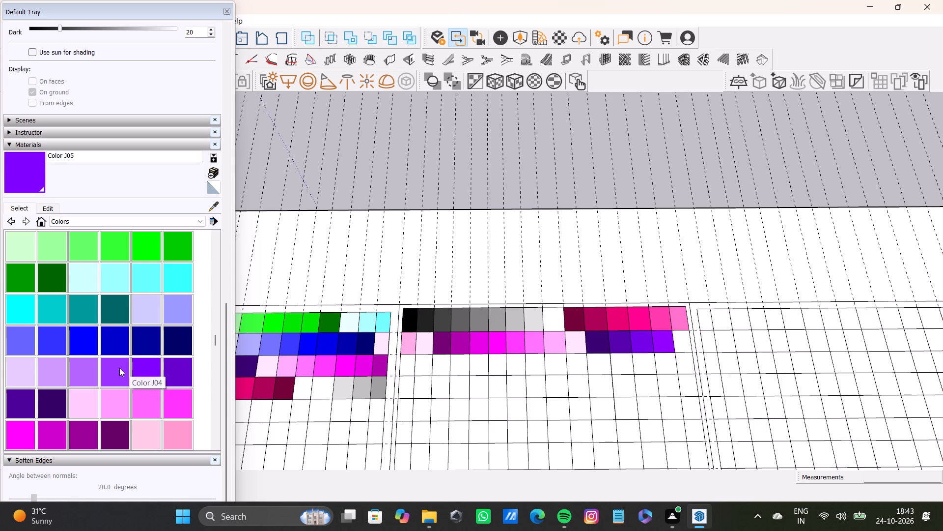
click(76, 368)
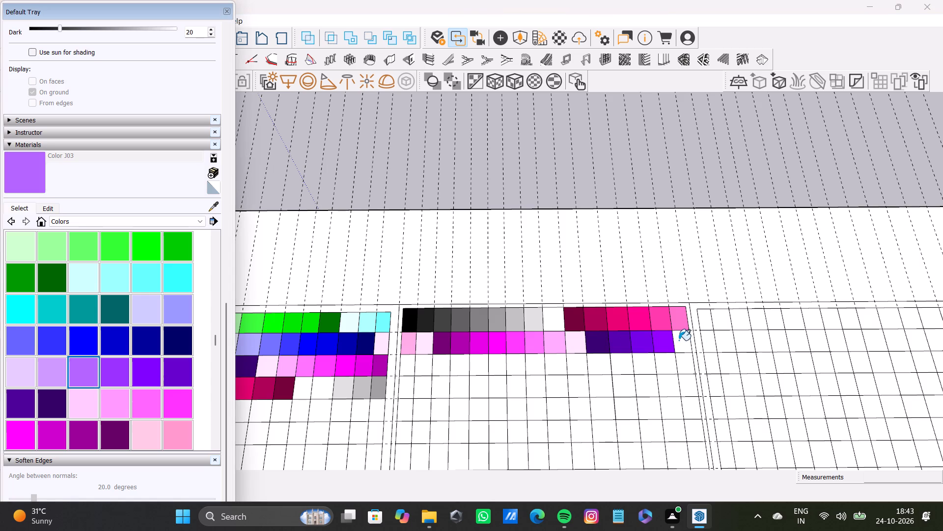
click(680, 340)
Paint the first five third-row cells of the third grid in order with Colors J01, I08, I07, I06 and I05.
click(21, 364)
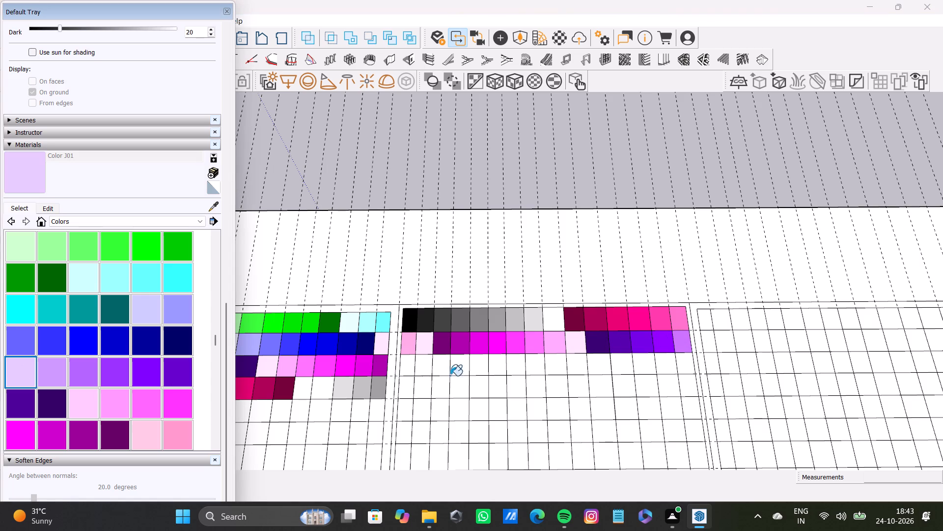
click(410, 366)
click(180, 338)
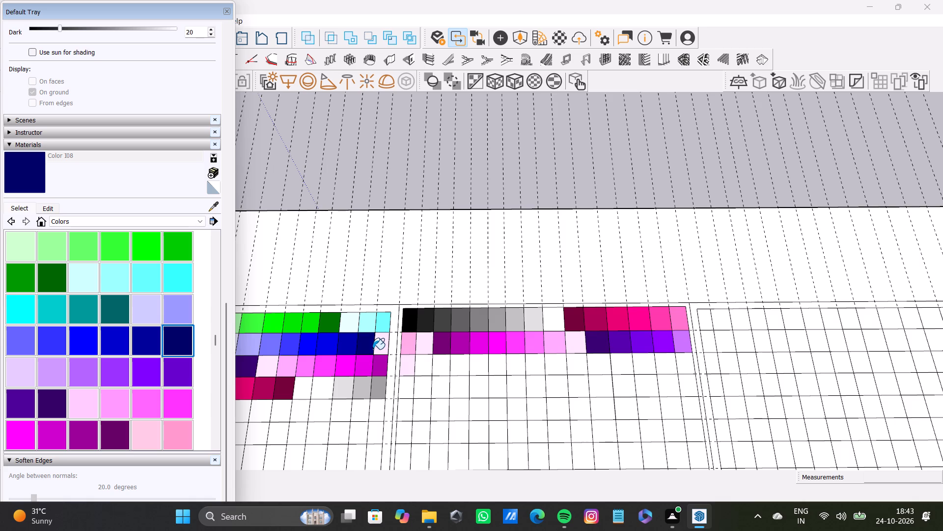
click(425, 364)
click(149, 341)
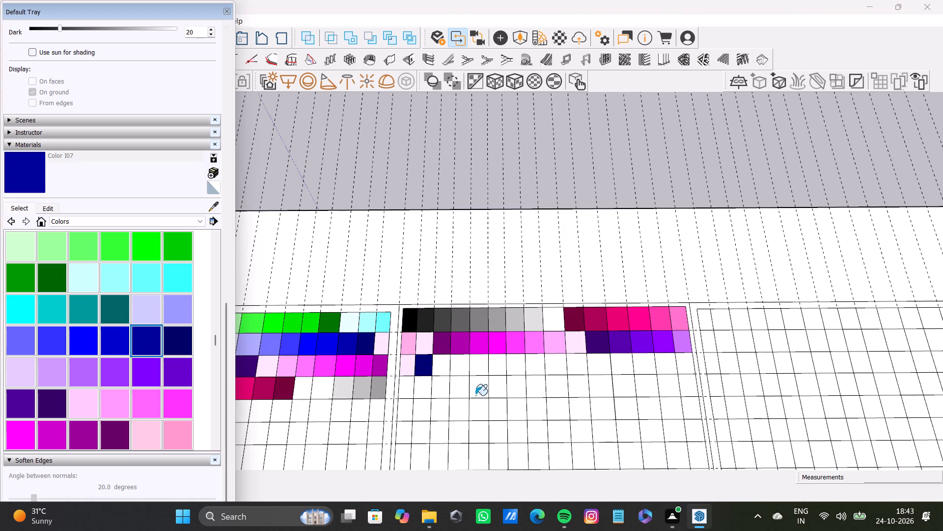
click(438, 369)
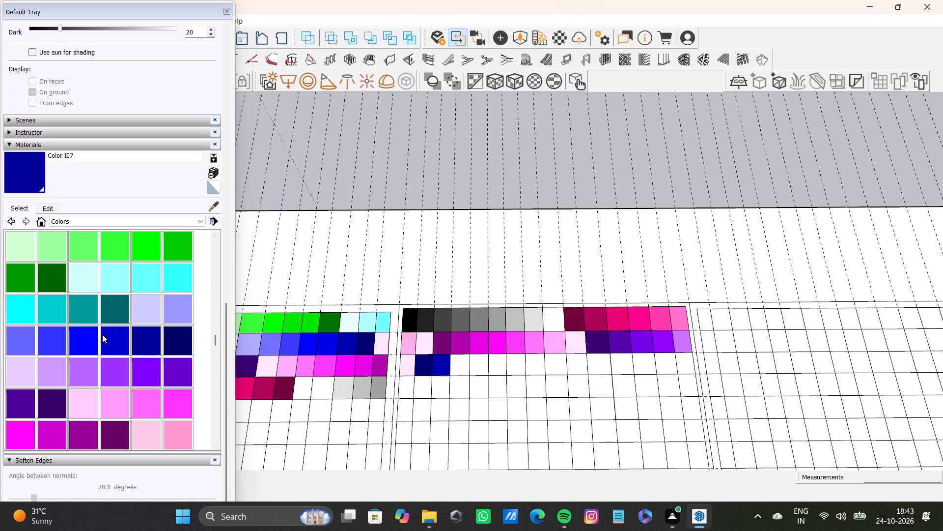
click(112, 334)
click(461, 362)
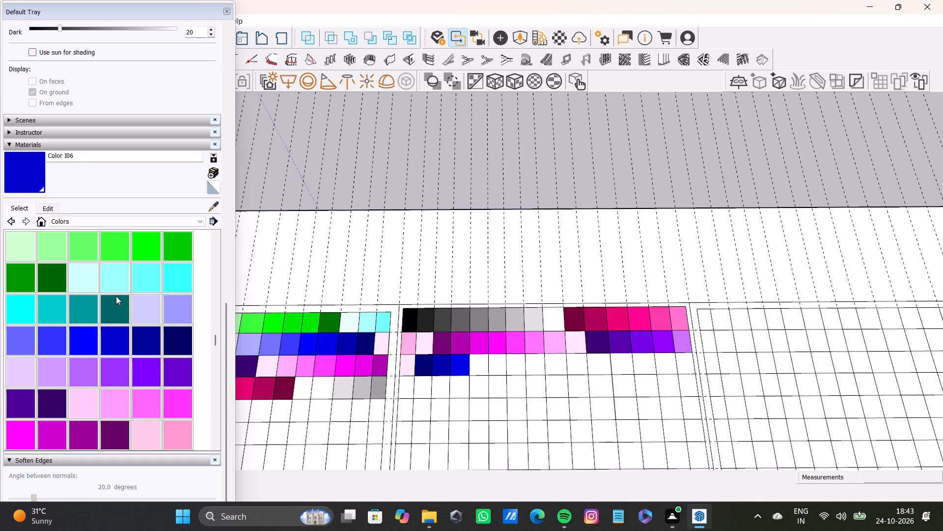
click(79, 337)
click(472, 368)
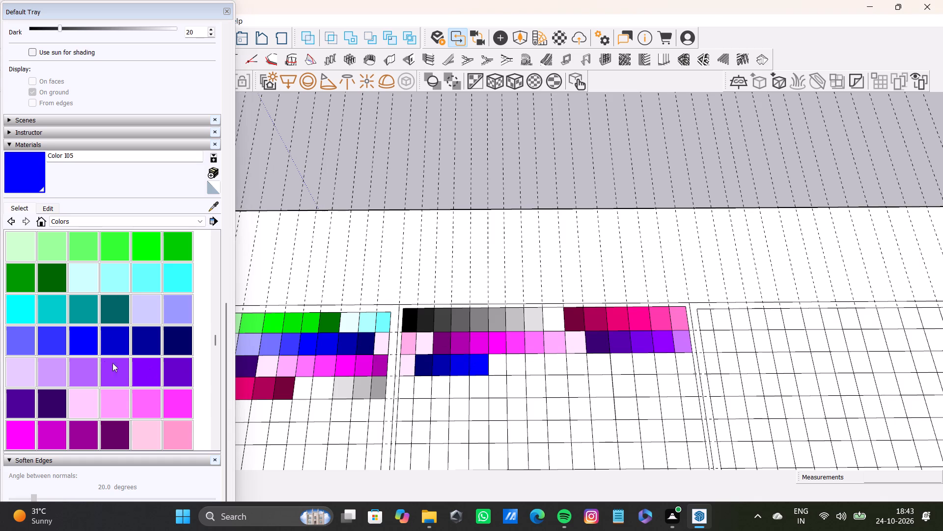
Paint the sixth to ninth third-row cells of the third grid in order with Colors I04, I03, I02 and I01.
click(58, 341)
click(503, 371)
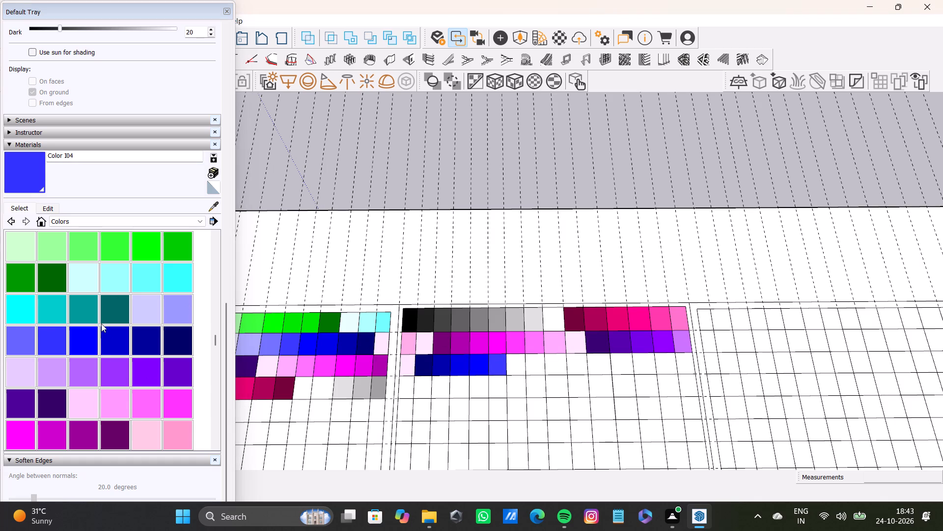
click(30, 333)
click(518, 370)
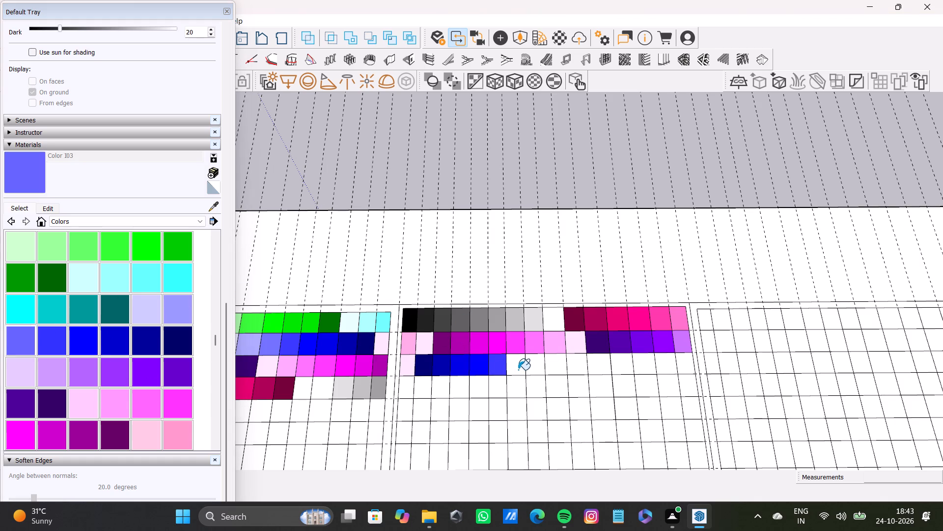
click(170, 308)
click(532, 372)
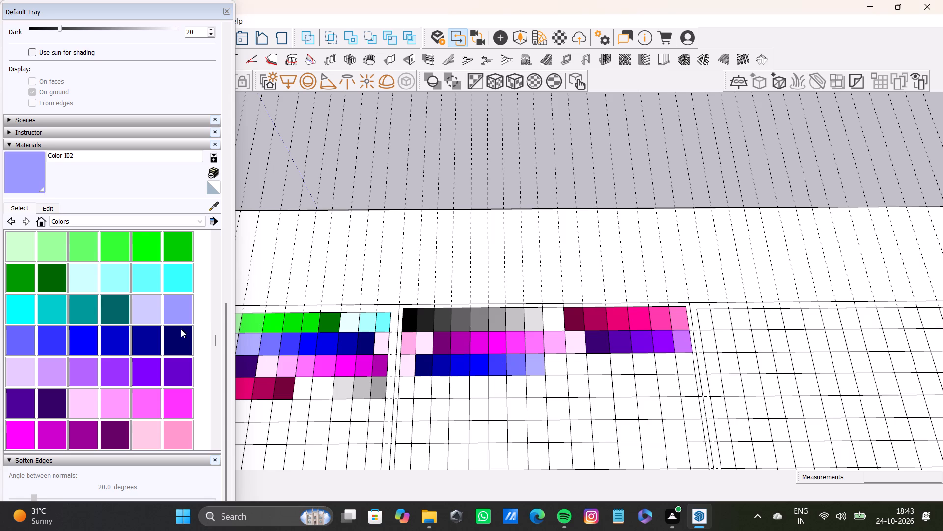
click(153, 309)
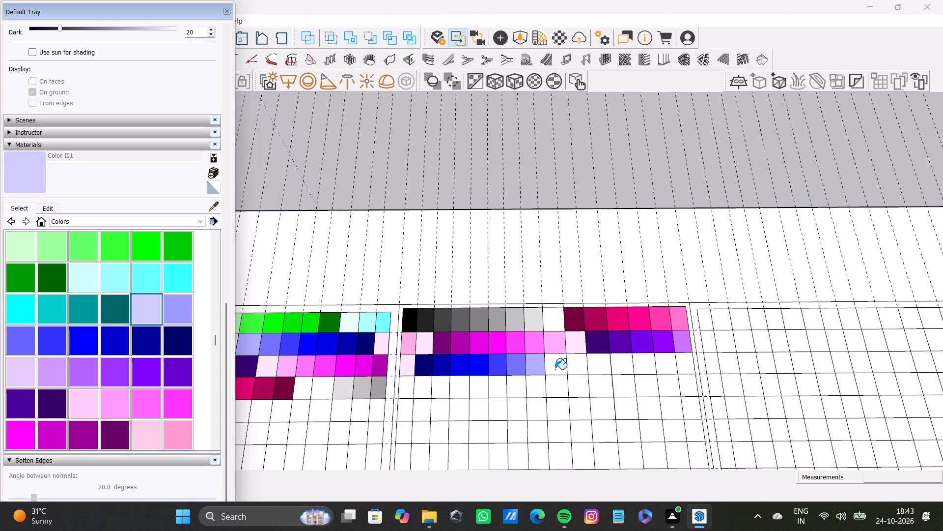
click(555, 369)
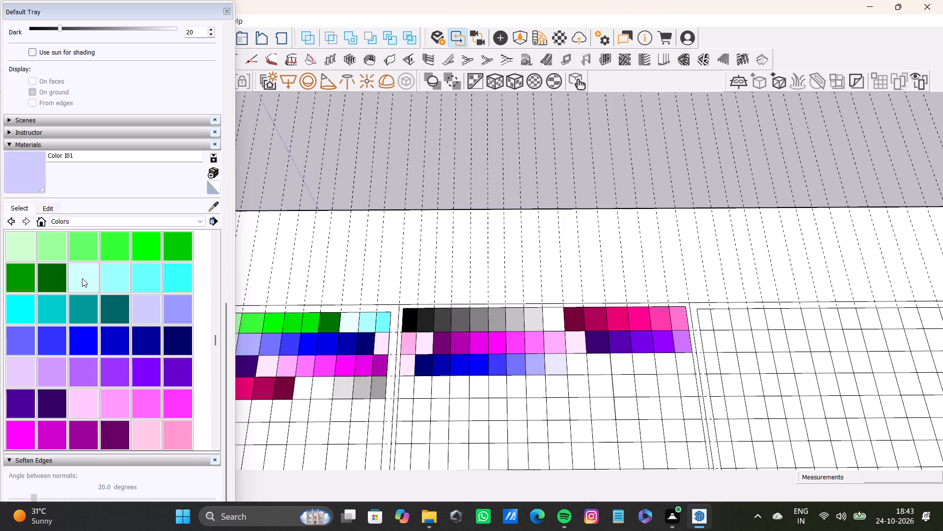
Paint the last six third-row cells of the third grid in order with Colors H08, H07, H06, H05, H04 and H03.
click(111, 314)
click(575, 367)
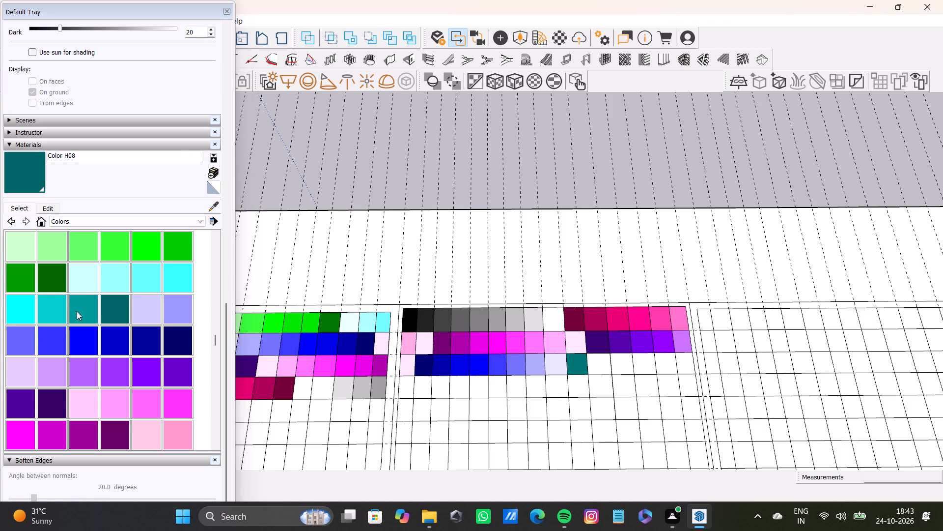
click(75, 306)
click(599, 369)
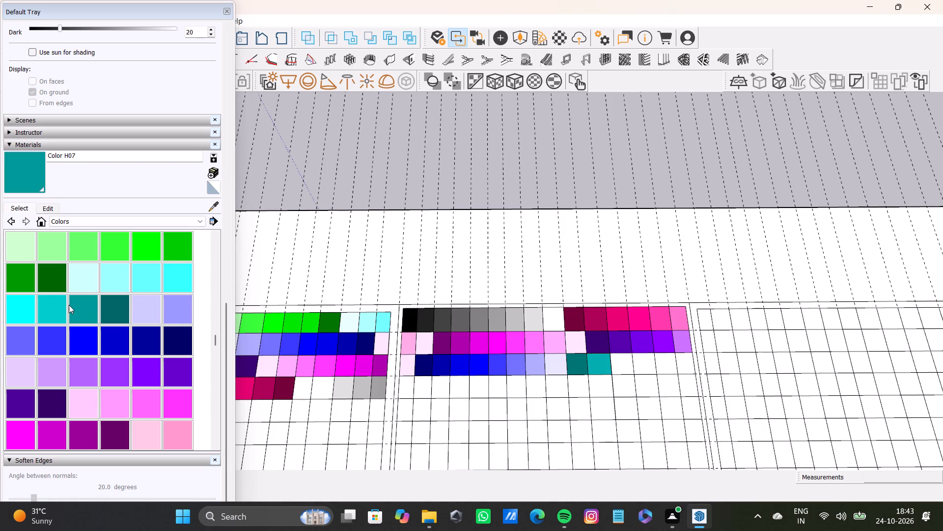
click(59, 305)
click(621, 369)
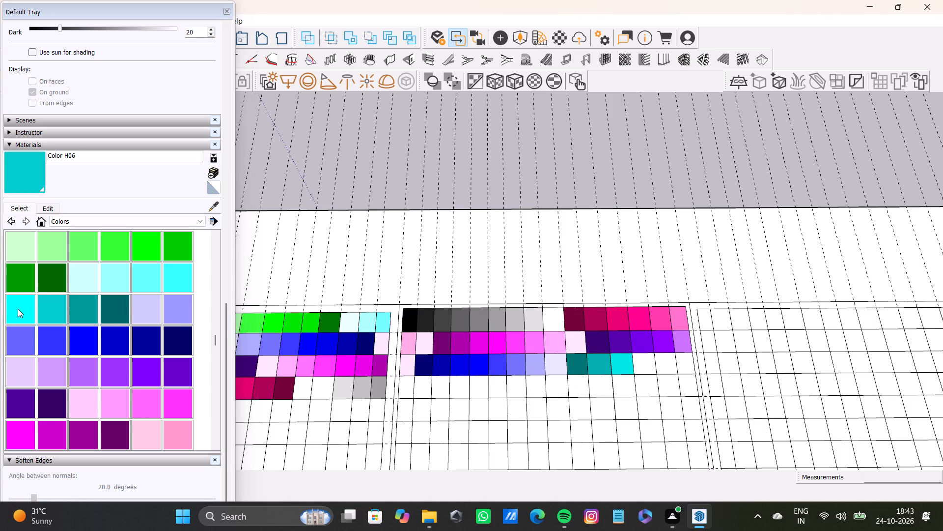
click(17, 310)
click(641, 366)
click(176, 276)
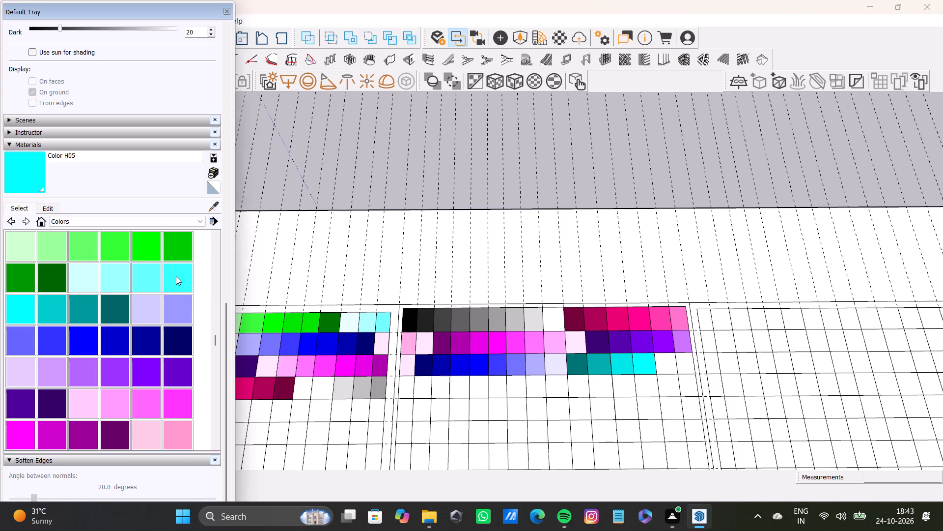
click(664, 368)
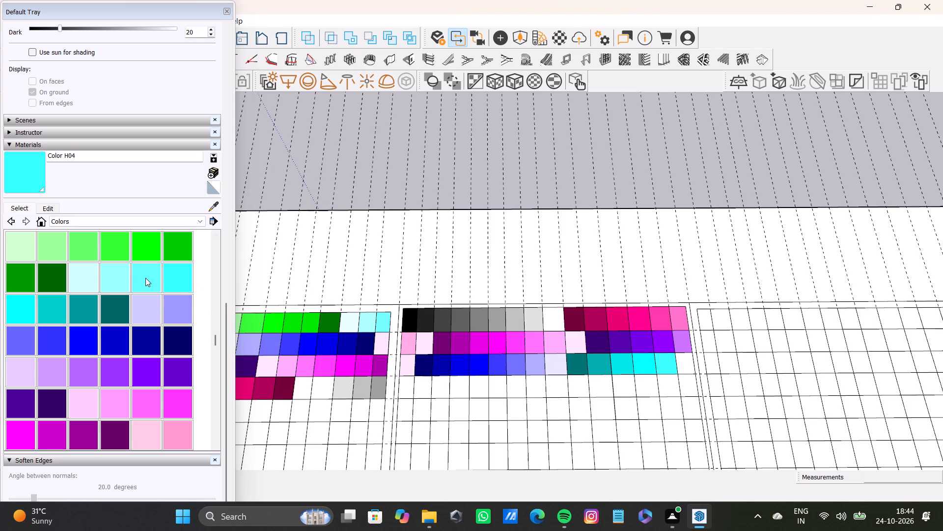
click(144, 277)
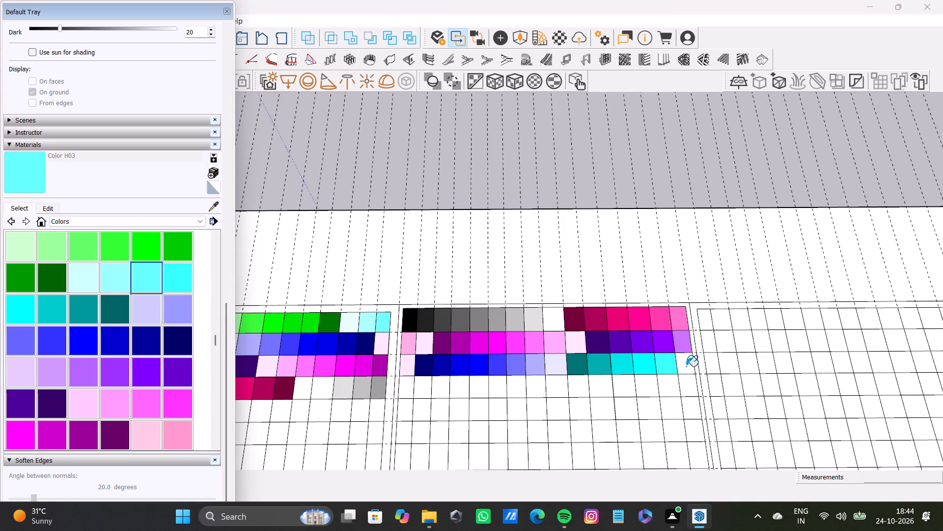
click(686, 366)
Paint the first three fourth-row cells of the third grid in order with Colors H02, H01 and G08.
click(105, 271)
click(402, 391)
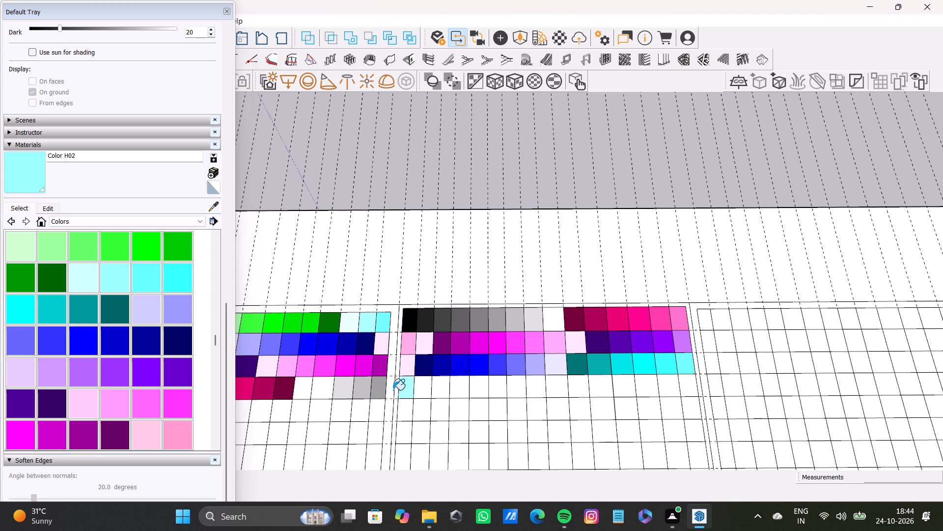
click(84, 269)
click(423, 391)
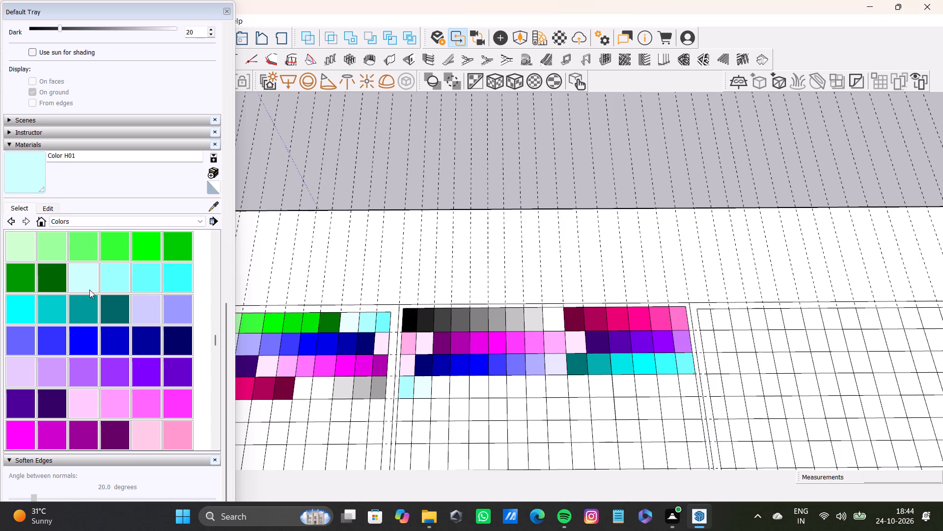
click(58, 281)
click(441, 389)
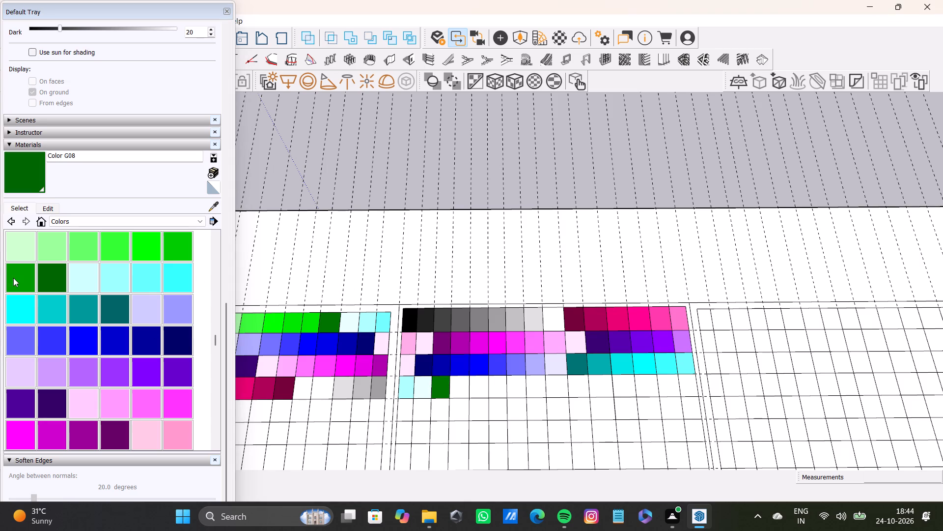
Paint the fourth to tenth fourth-row cells of the third grid in order with Colors G07, G06, G05, G04, G03, G02 and G01.
click(16, 270)
click(460, 391)
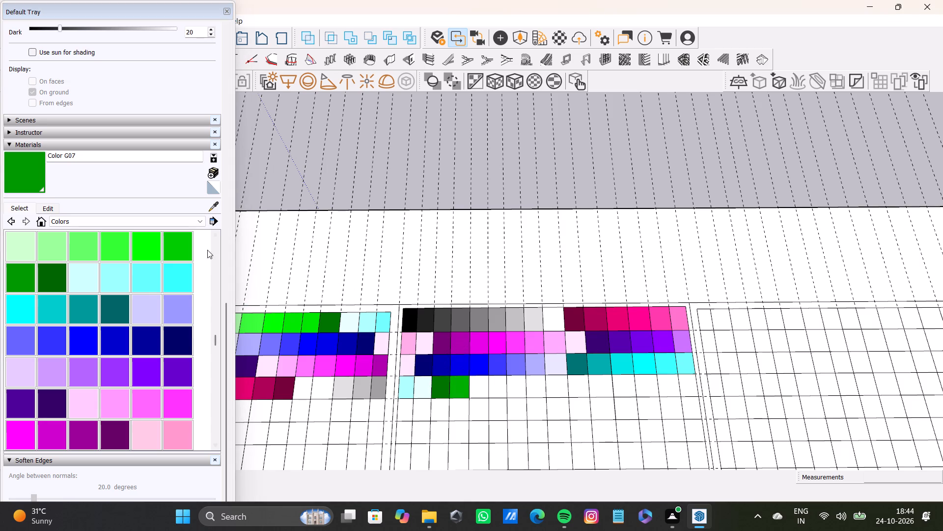
click(182, 248)
click(475, 386)
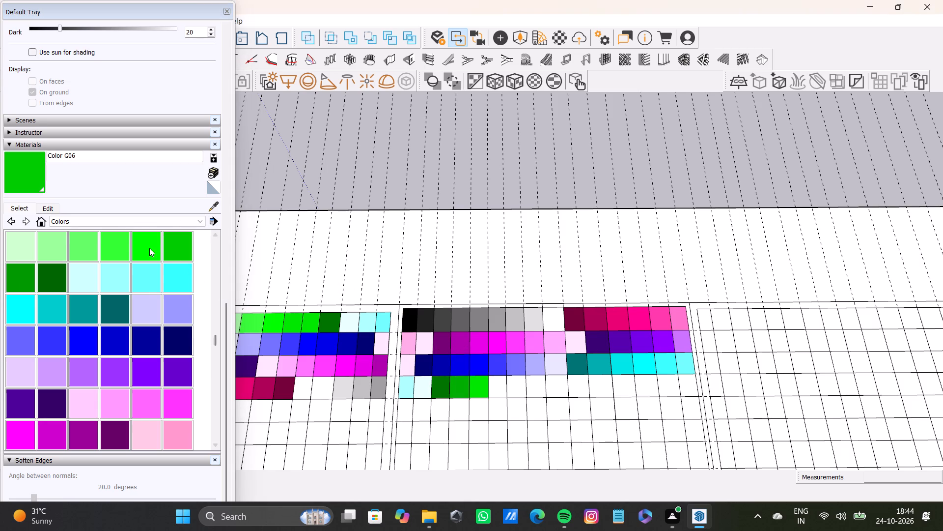
click(149, 248)
click(494, 385)
click(112, 244)
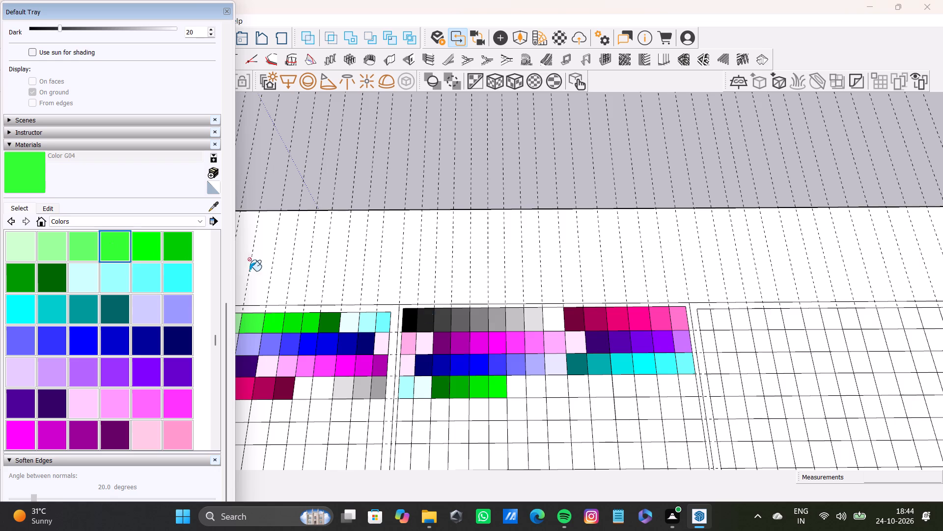
click(514, 388)
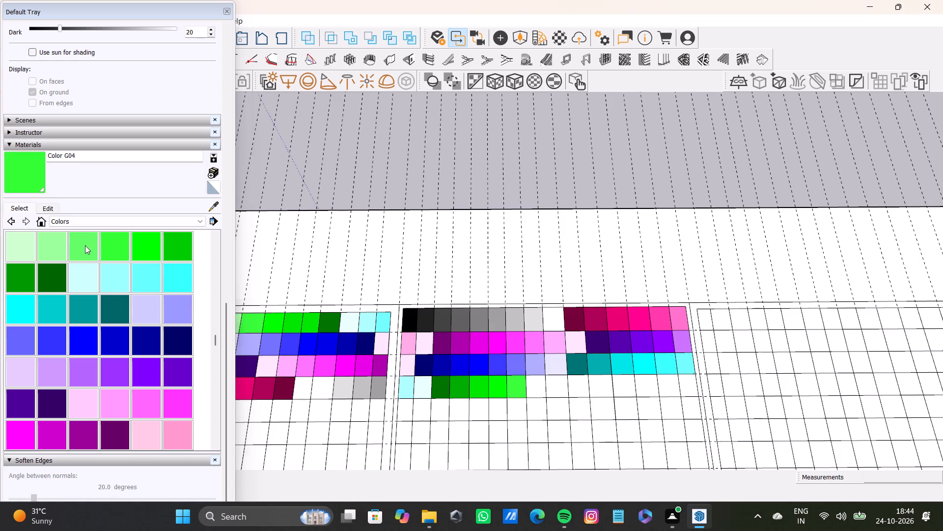
click(85, 245)
click(539, 387)
click(44, 243)
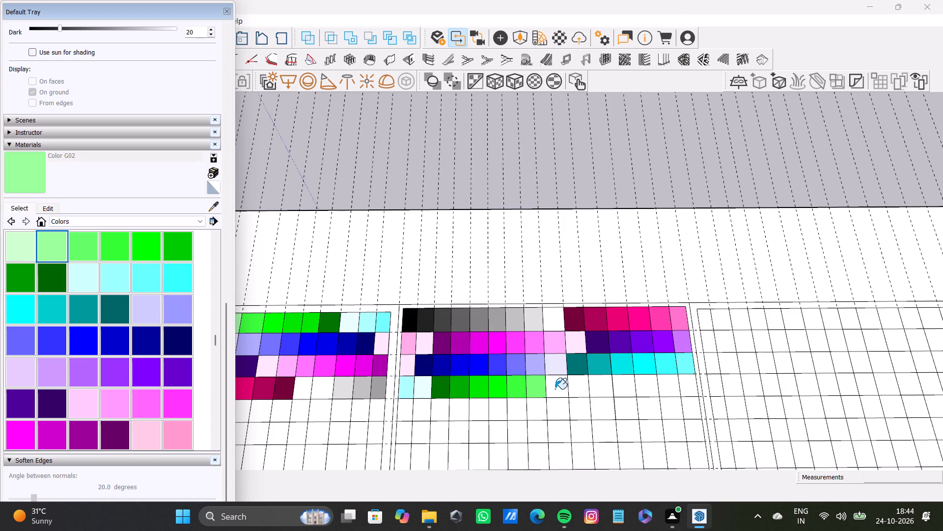
click(549, 392)
click(23, 245)
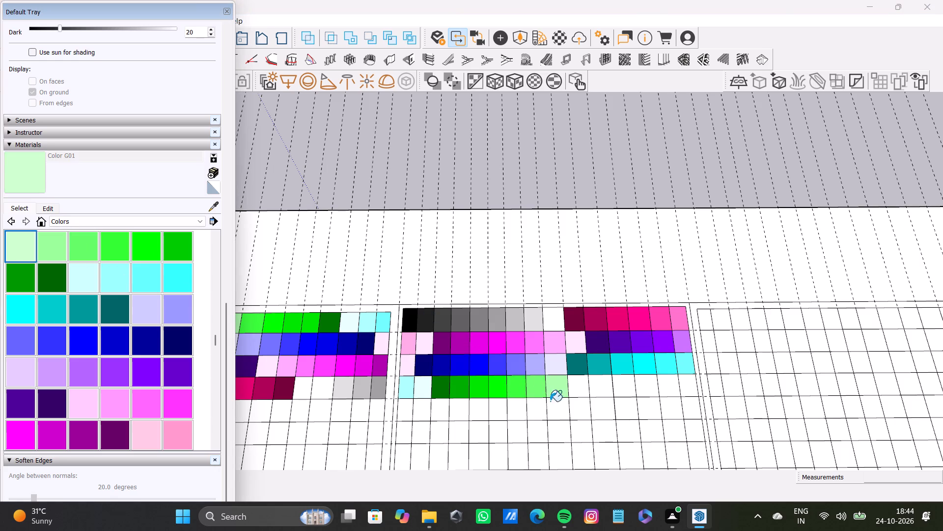
click(577, 394)
Paint the last five fourth-row cells of the third grid in order with Colors F08, F07, F06, F05 and F04.
scroll(88, 291, up, 2)
scroll(128, 332, up, 2)
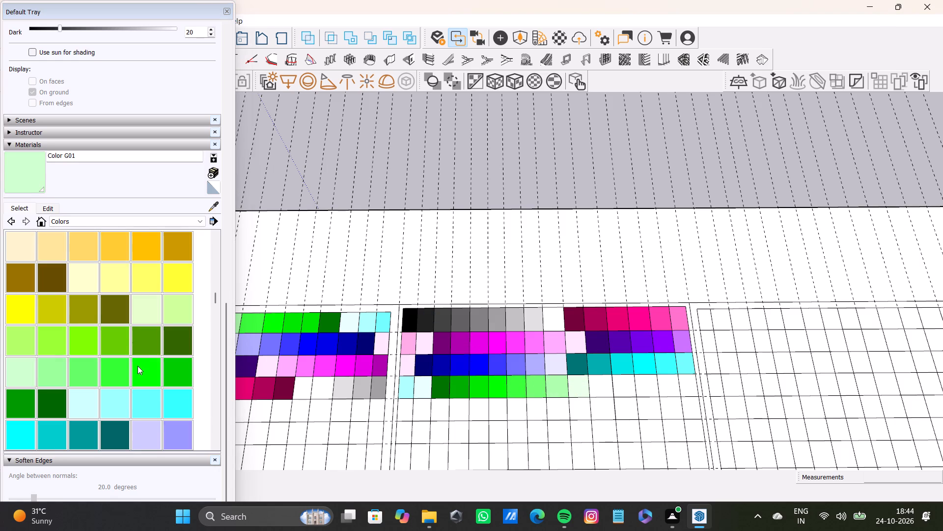
scroll(138, 366, up, 1)
click(181, 380)
click(596, 387)
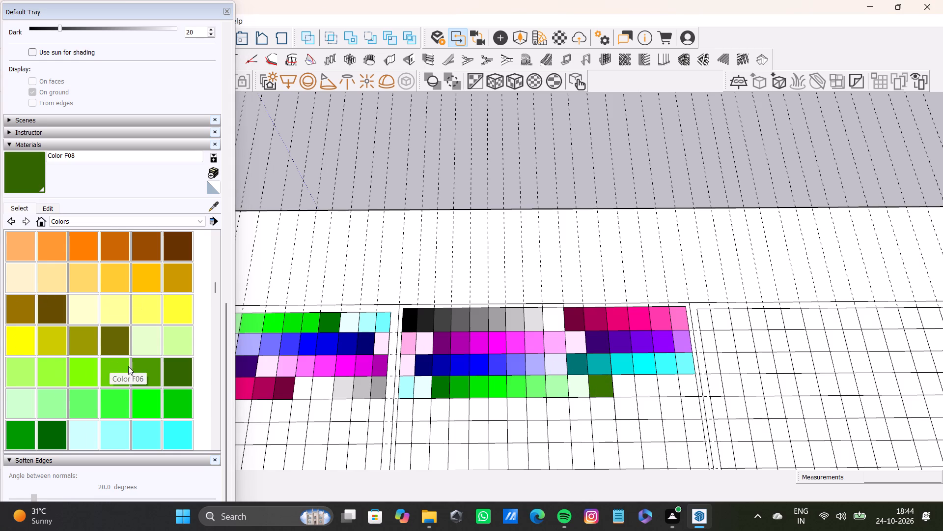
click(149, 376)
click(621, 388)
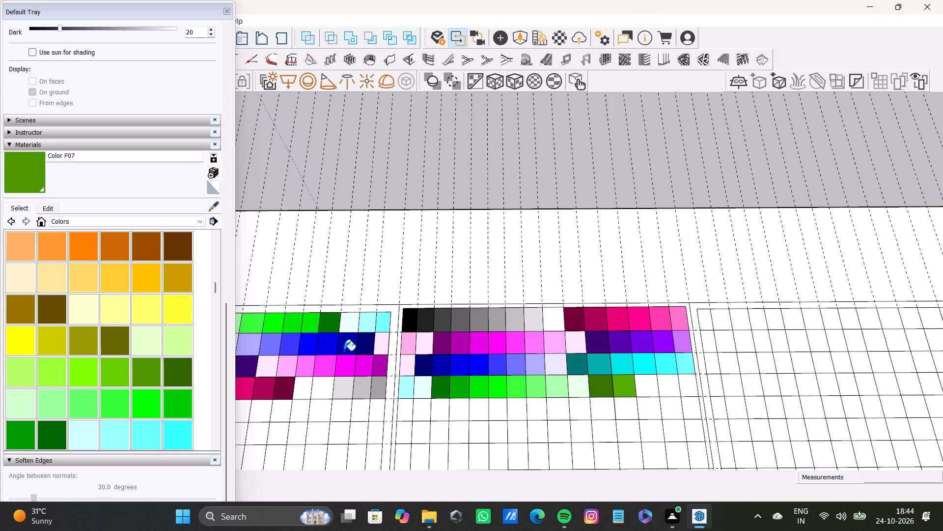
click(119, 363)
click(637, 386)
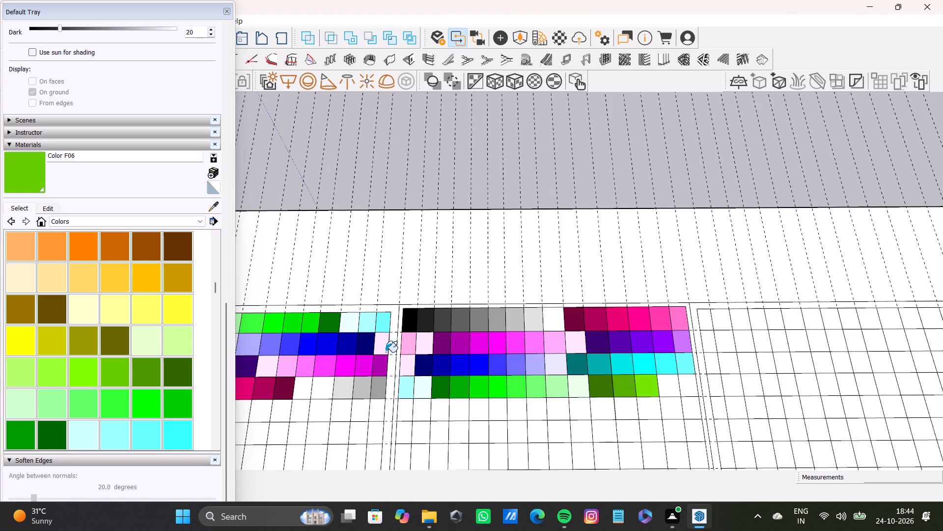
click(79, 367)
click(665, 389)
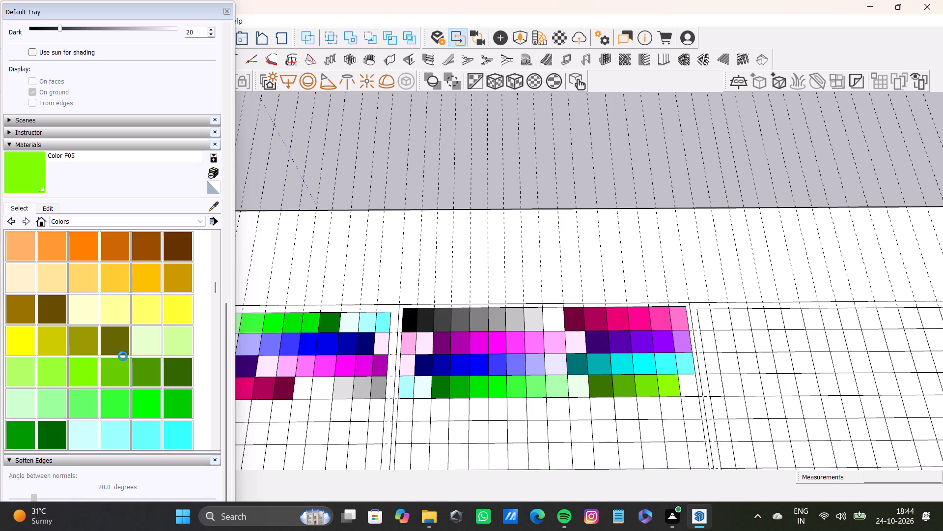
click(51, 374)
click(689, 390)
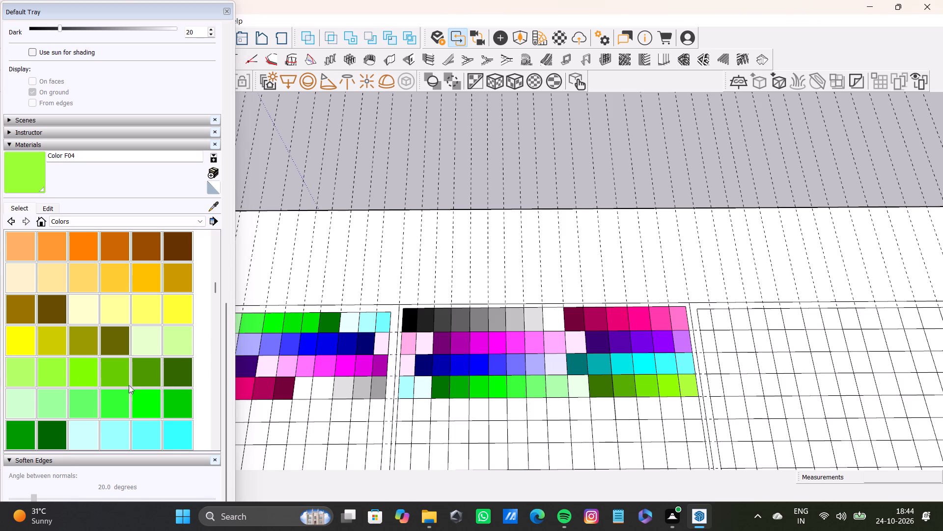
Paint the first fifth-row cell of the third grid with Color F03.
click(23, 378)
click(406, 411)
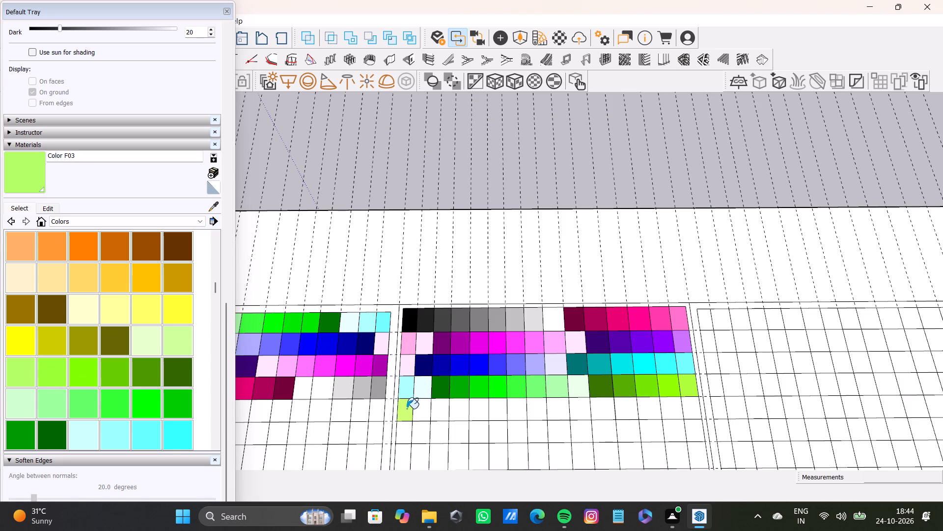
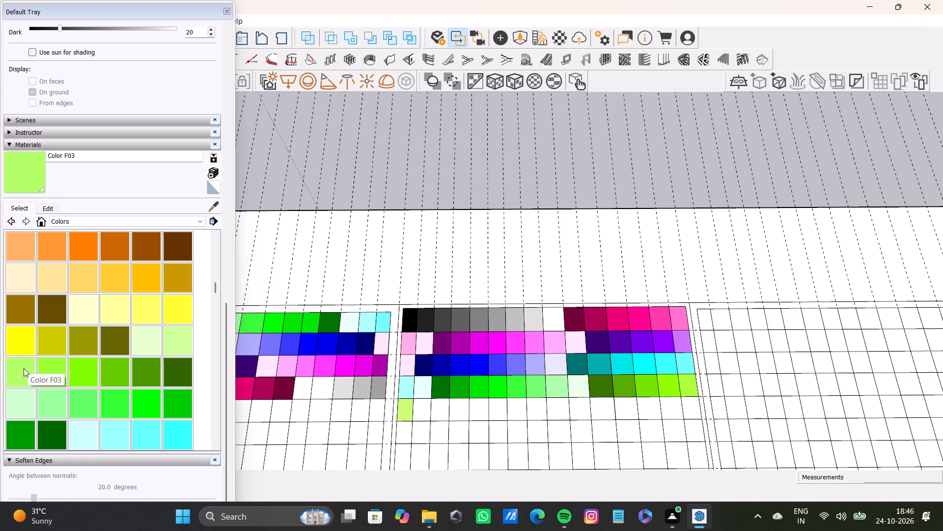
Paint the second fifth-row cell of the third grid with Color F03.
click(217, 201)
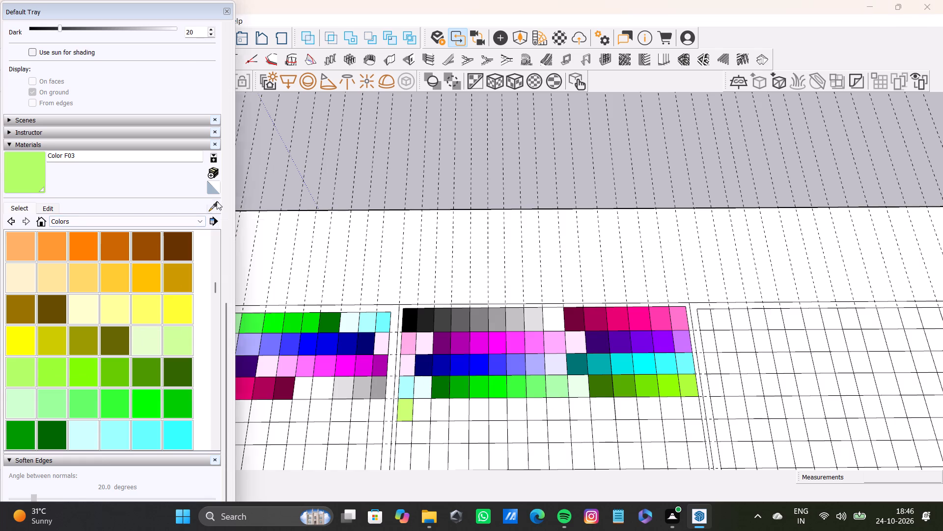
click(409, 412)
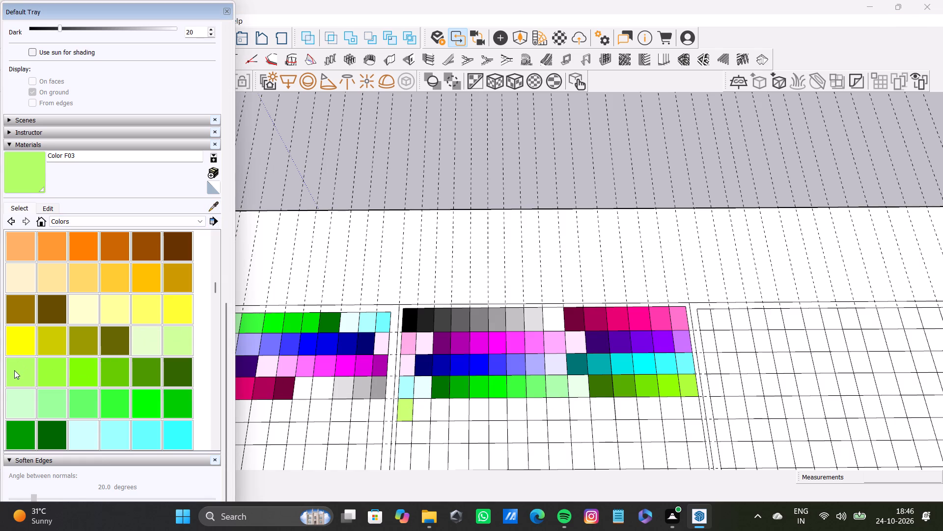
click(214, 207)
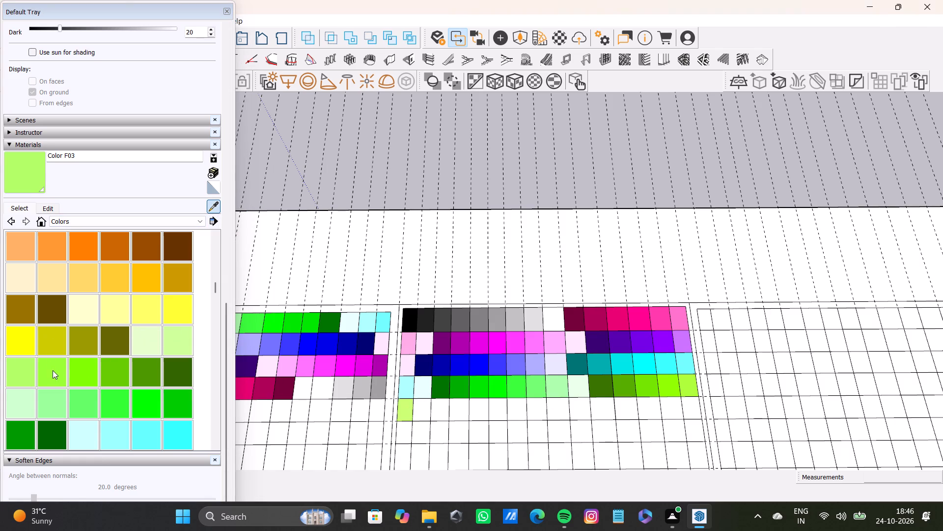
click(53, 371)
click(217, 205)
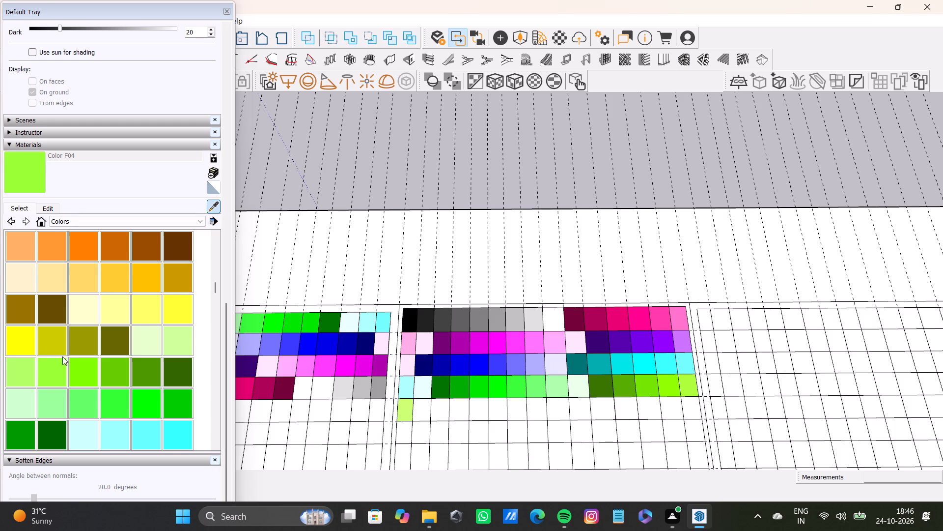
click(30, 364)
click(421, 415)
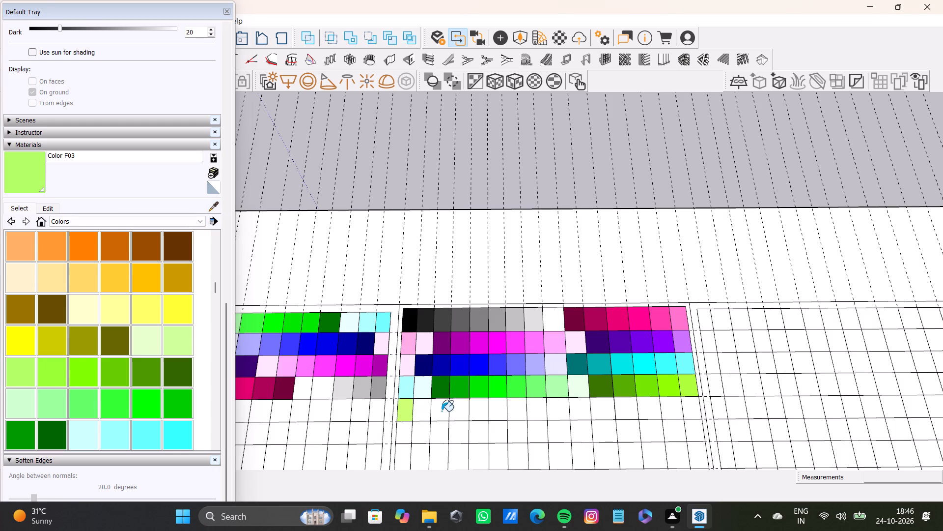
Paint the third and fourth fifth-row cells of the third grid with Colors F02 and F01.
click(170, 307)
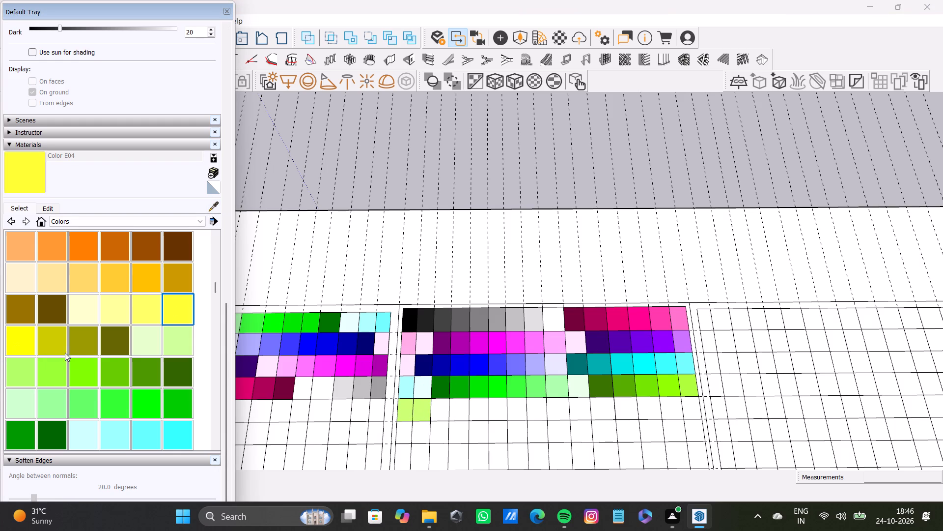
click(172, 339)
click(438, 411)
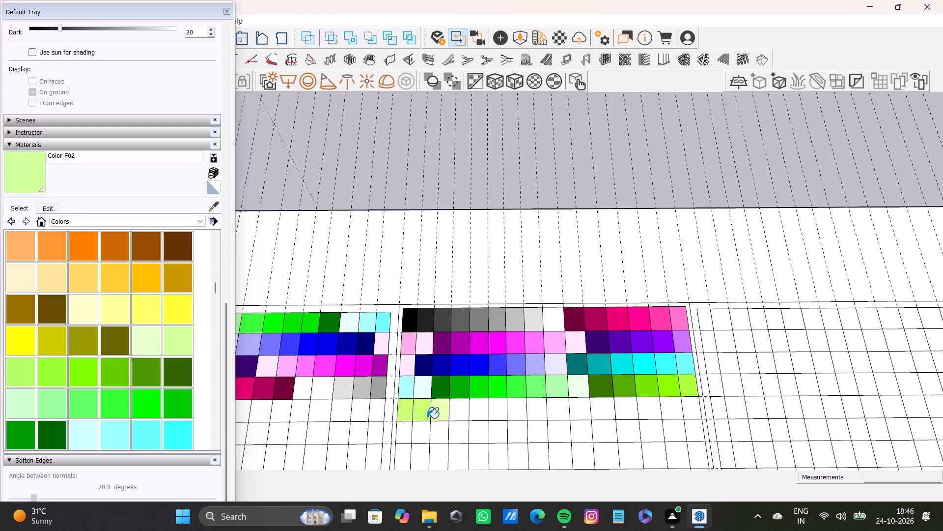
click(136, 336)
click(459, 415)
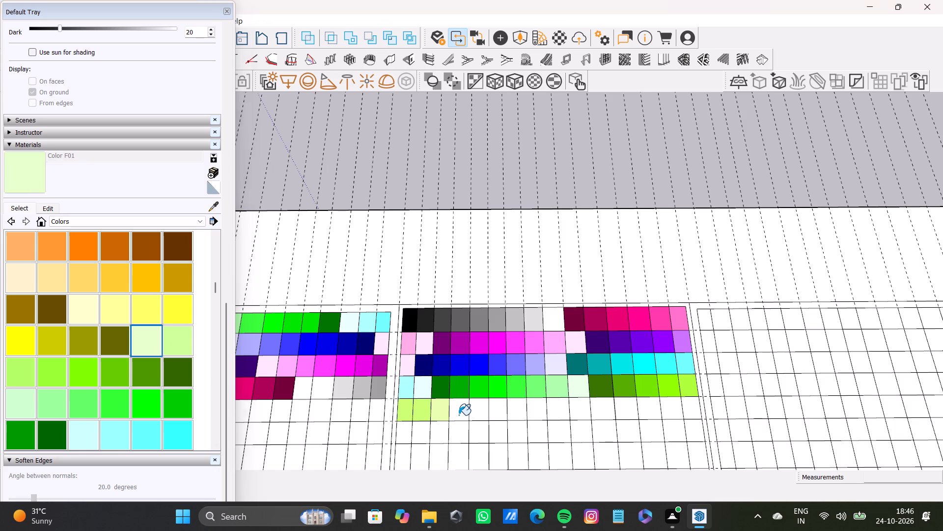
Paint the fifth to eighth fifth-row cells of the third grid in order with Colors E08, E07, E06 and E05.
click(105, 342)
click(475, 417)
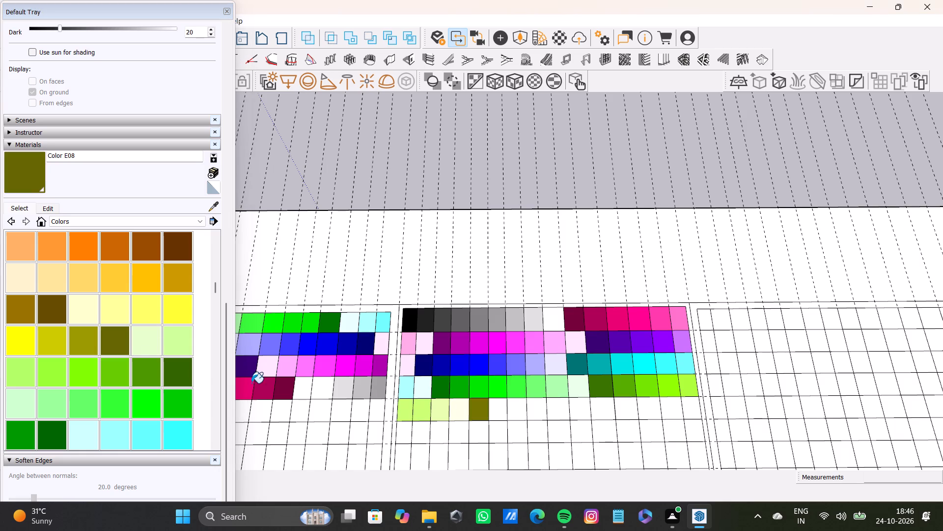
click(98, 339)
click(92, 337)
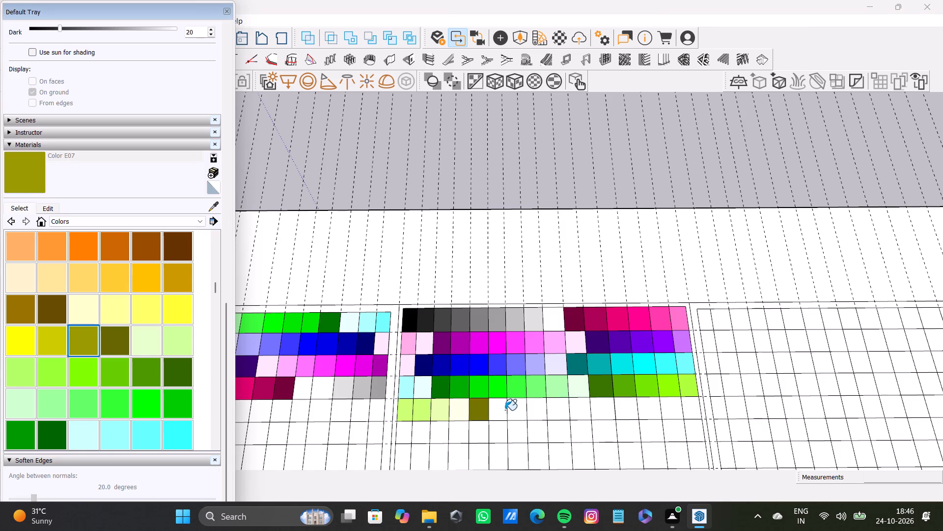
click(499, 413)
click(61, 337)
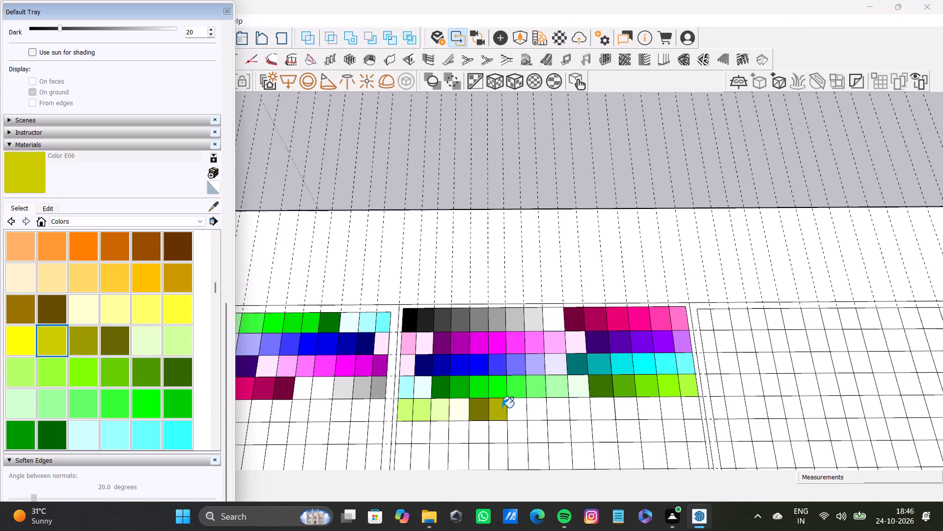
click(514, 412)
click(17, 337)
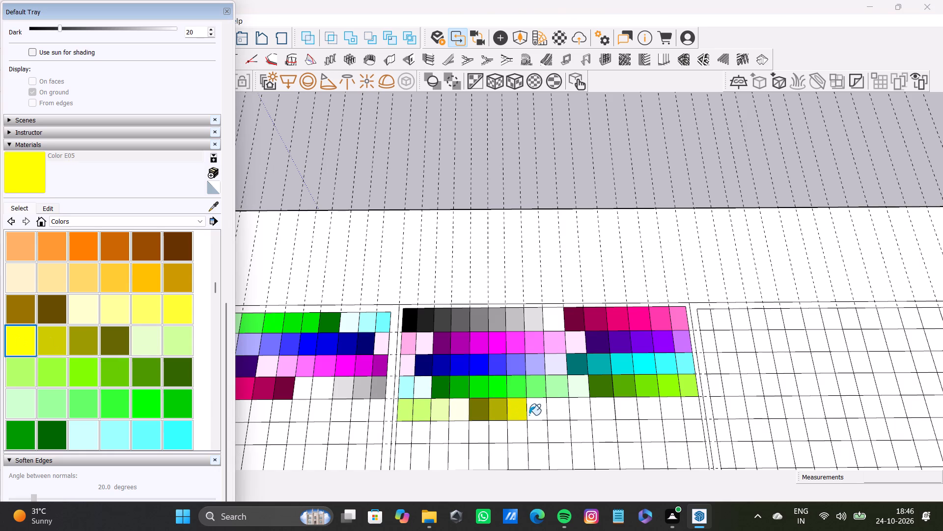
click(534, 414)
Paint the ninth to twelfth fifth-row cells of the third grid in order with Colors E04, E03, E02 and E01.
click(185, 306)
click(556, 417)
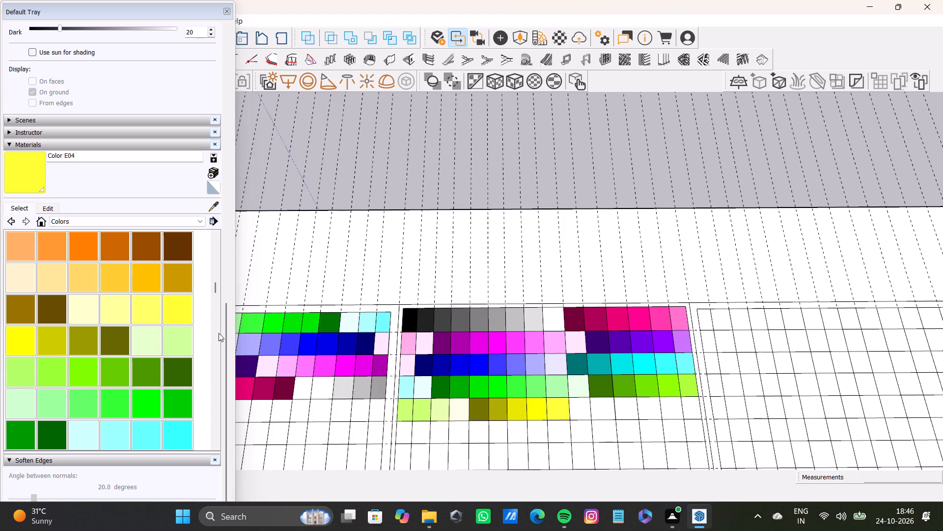
click(157, 306)
click(582, 413)
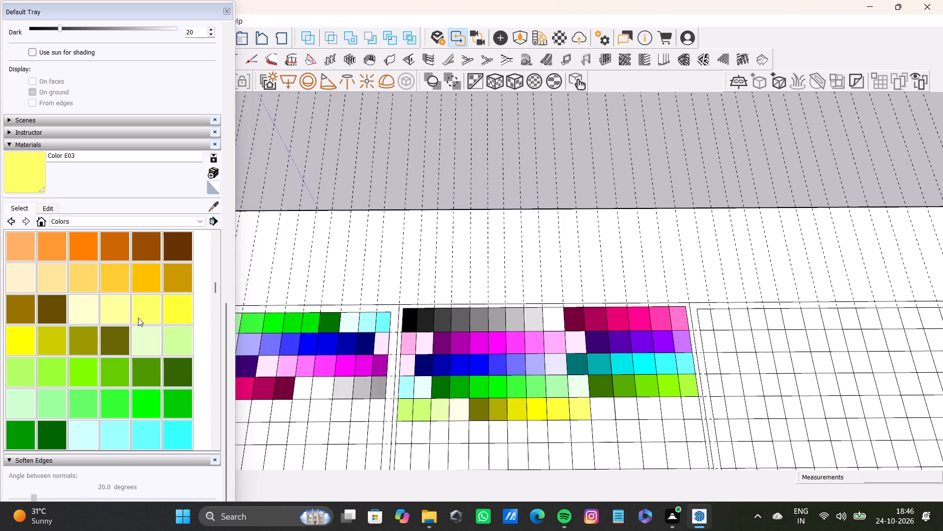
click(112, 305)
click(603, 408)
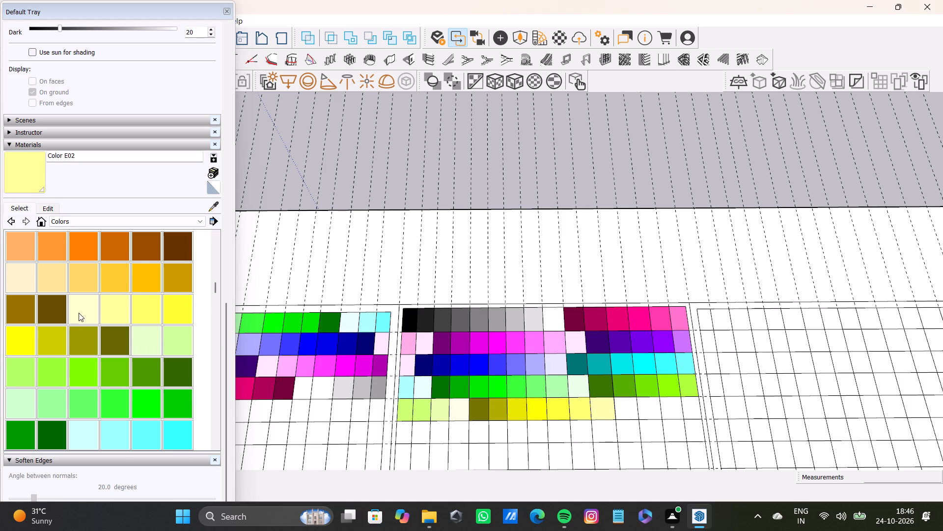
click(79, 313)
click(633, 413)
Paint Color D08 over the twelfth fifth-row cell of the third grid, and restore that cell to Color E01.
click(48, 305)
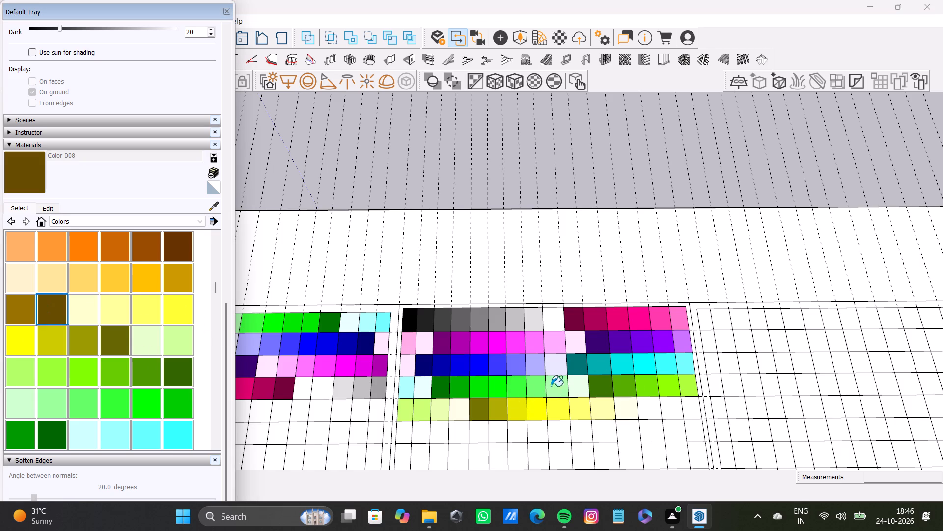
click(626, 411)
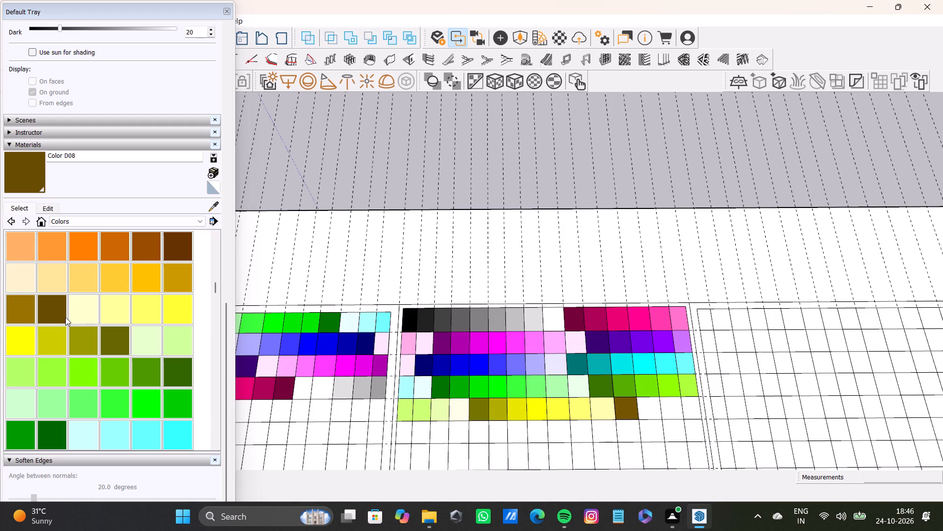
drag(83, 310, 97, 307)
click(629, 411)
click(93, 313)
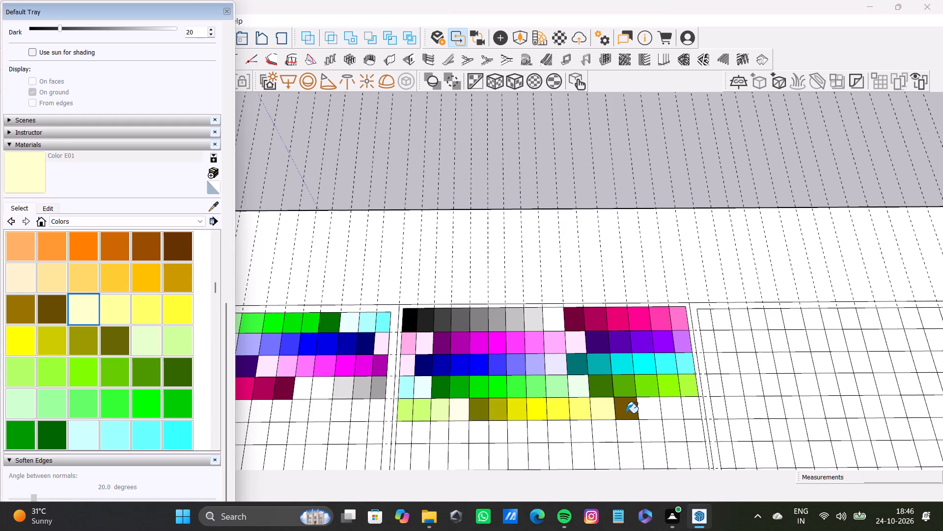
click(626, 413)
Paint the last three fifth-row cells of the third grid in order with Colors D08, D07 and D06.
click(42, 310)
click(653, 416)
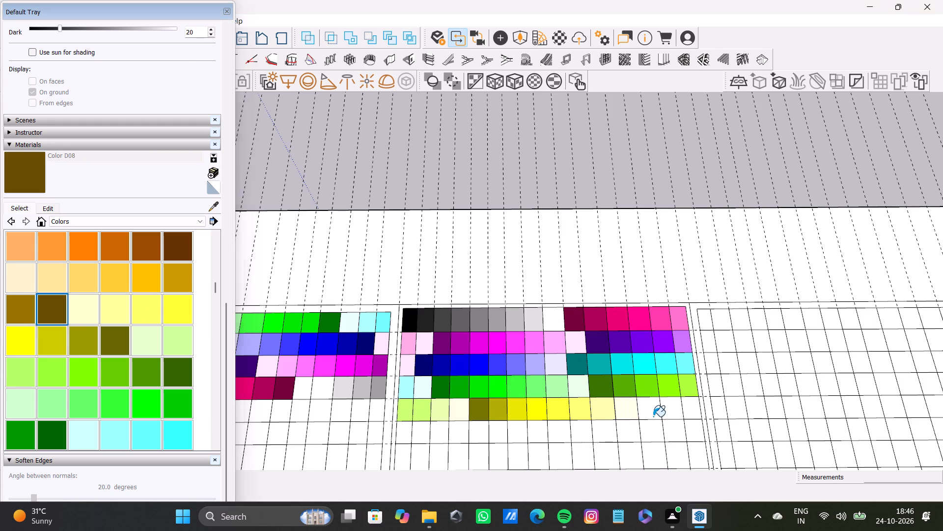
click(20, 315)
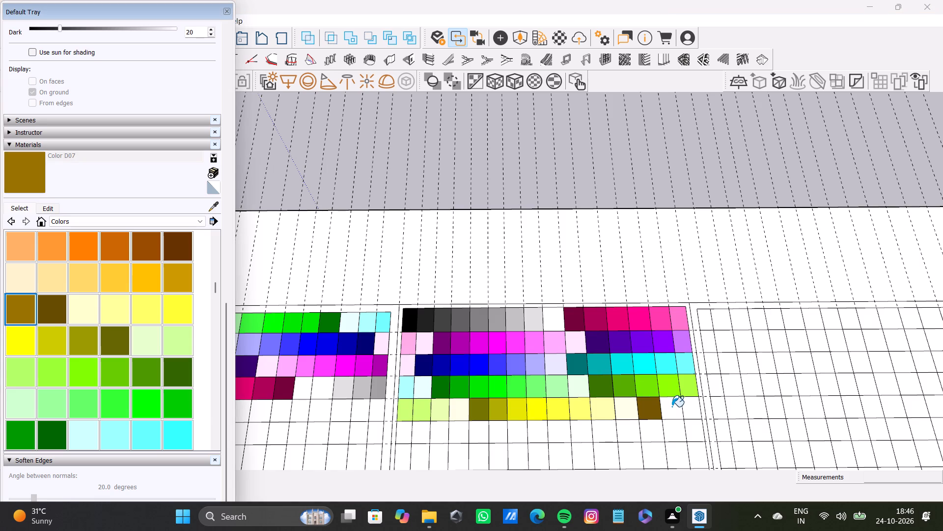
click(672, 407)
click(170, 279)
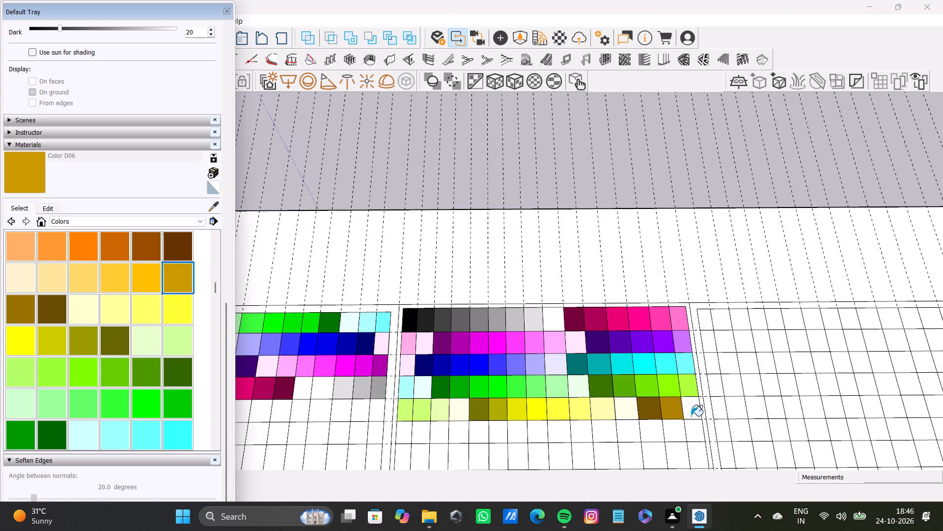
click(692, 416)
Paint the first two sixth-row cells of the third grid in order with Colors D05 and D04.
click(142, 276)
click(405, 430)
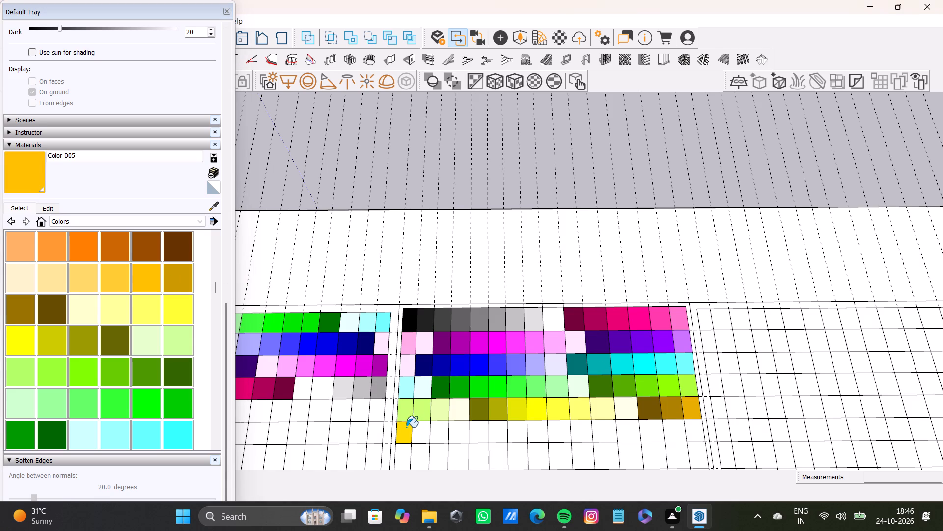
scroll(126, 305, up, 2)
scroll(240, 368, up, 1)
scroll(174, 394, up, 1)
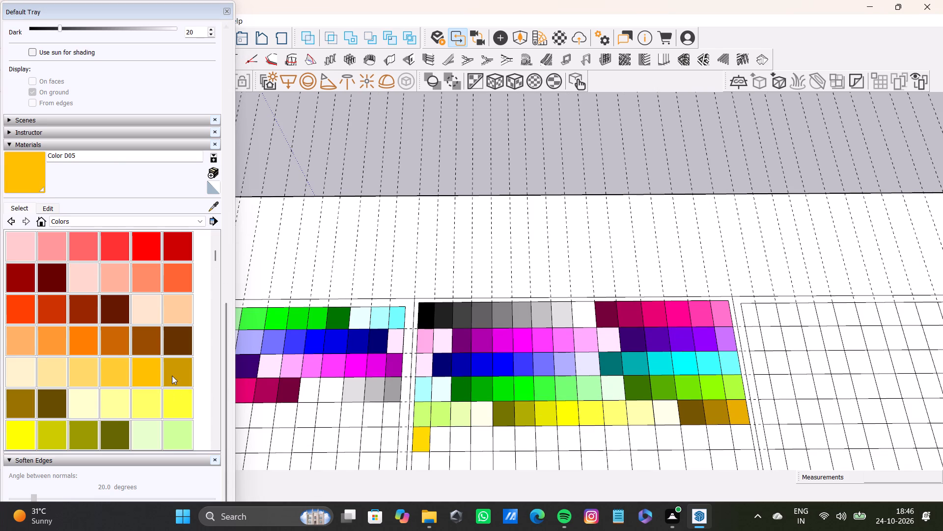
scroll(172, 376, up, 3)
click(112, 376)
click(441, 442)
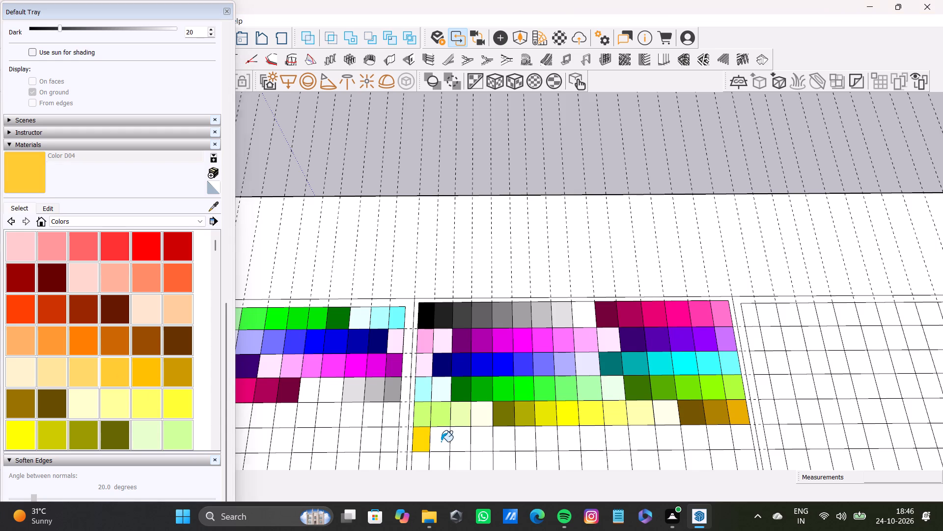
Paint the third to fifth sixth-row cells of the third grid in order with Colors D03, D02 and D01.
click(85, 377)
click(462, 442)
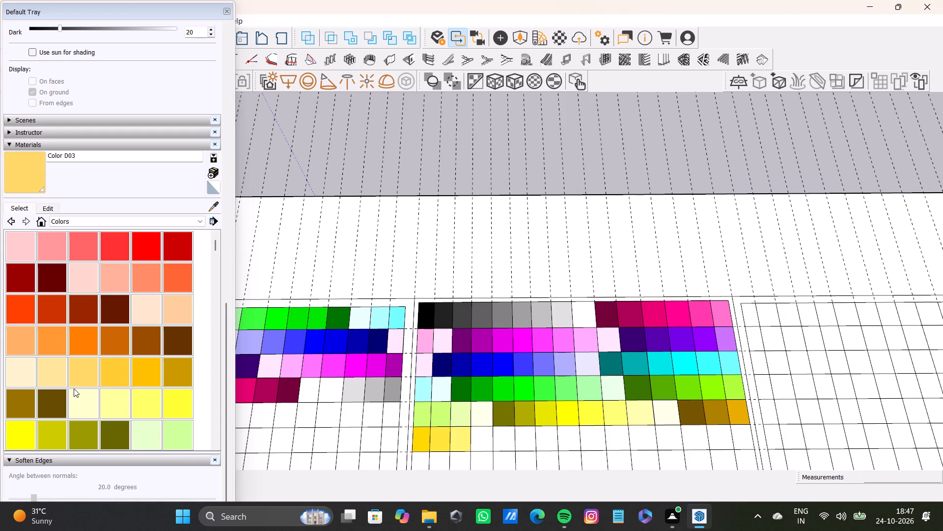
click(50, 370)
click(481, 440)
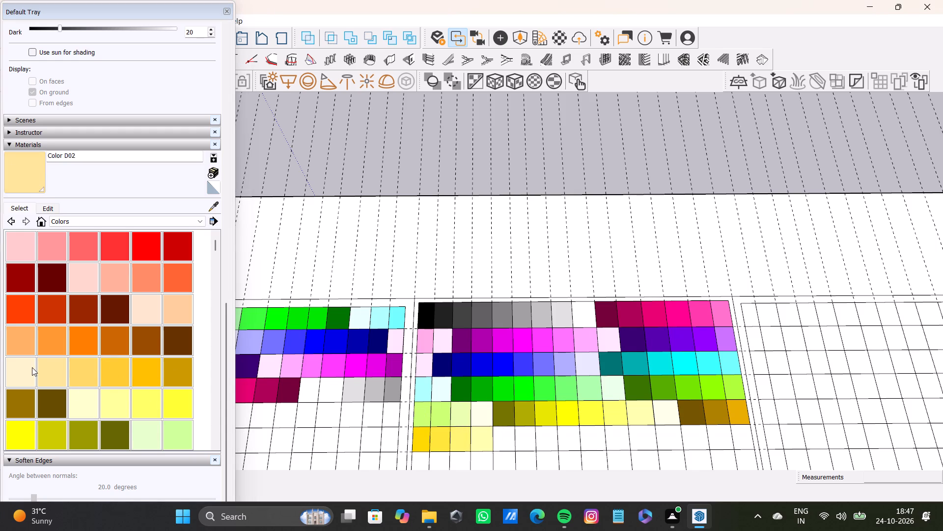
click(28, 365)
click(508, 438)
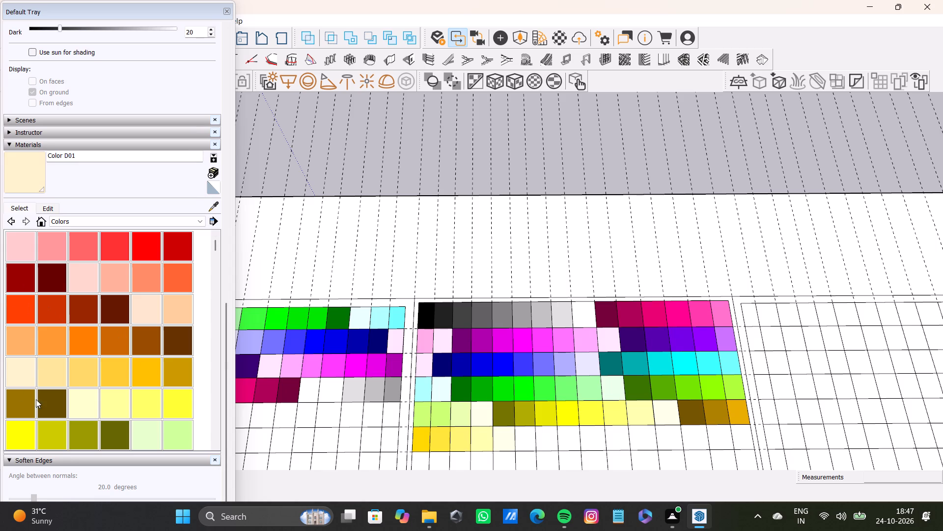
Paint the sixth to ninth sixth-row cells of the third grid in order with Colors D08, D07, D06 and D05.
click(52, 402)
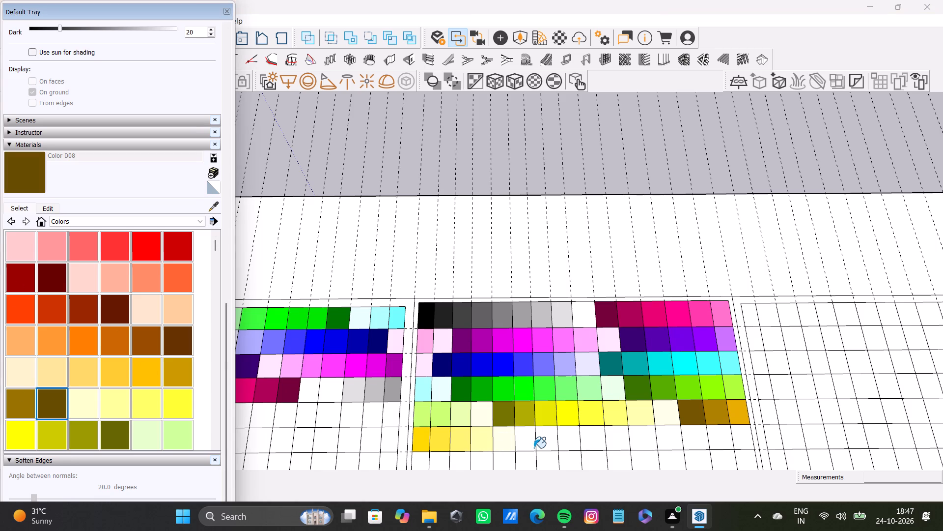
click(527, 442)
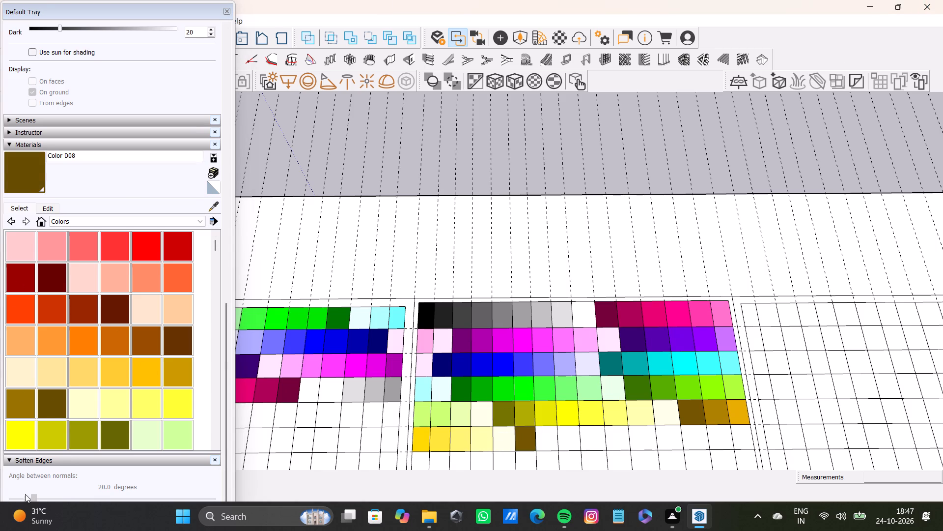
click(26, 393)
click(552, 441)
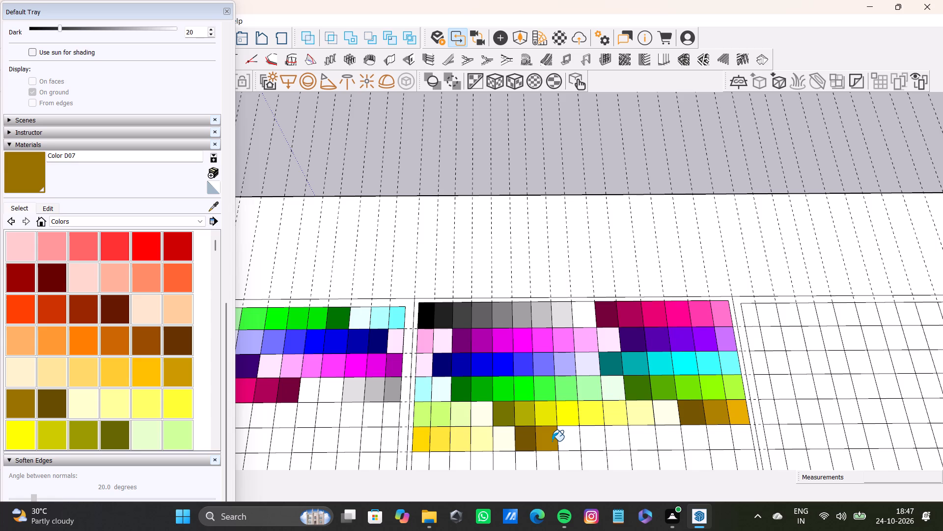
click(181, 370)
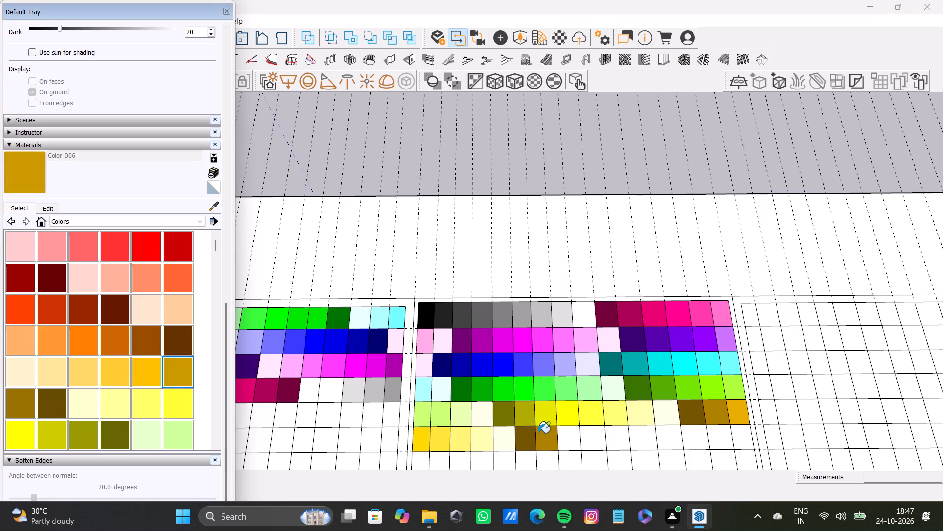
click(563, 438)
click(148, 370)
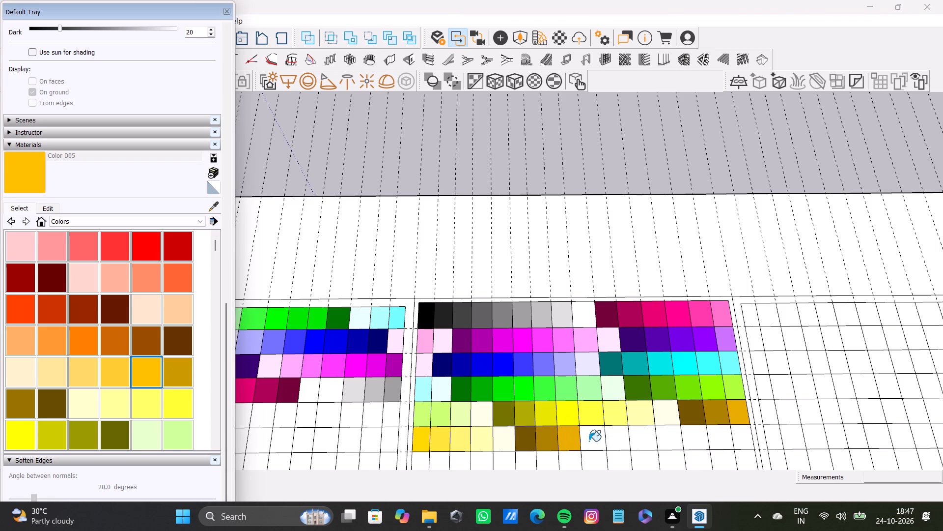
click(590, 442)
Paint the tenth to twelfth sixth-row cells of the third grid in order with Colors D04, D03 and D02.
click(110, 373)
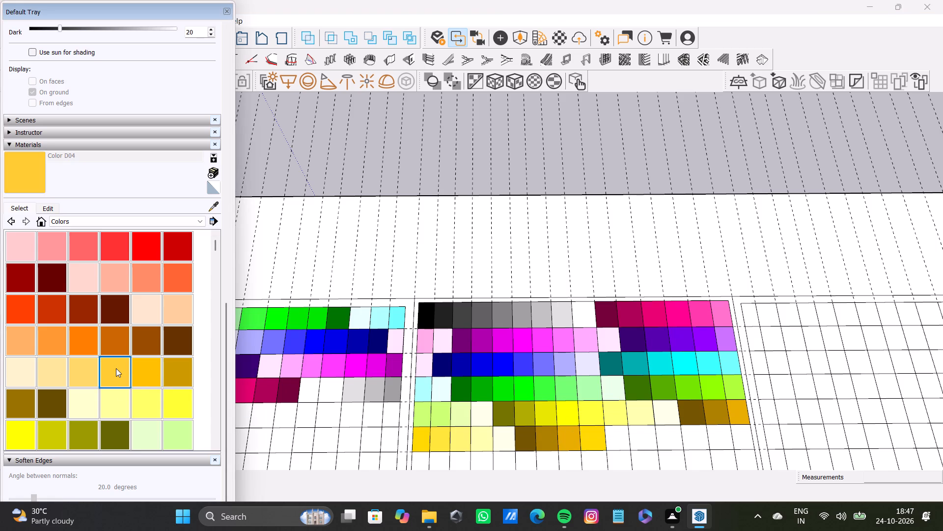
click(119, 367)
click(622, 445)
click(86, 368)
click(643, 442)
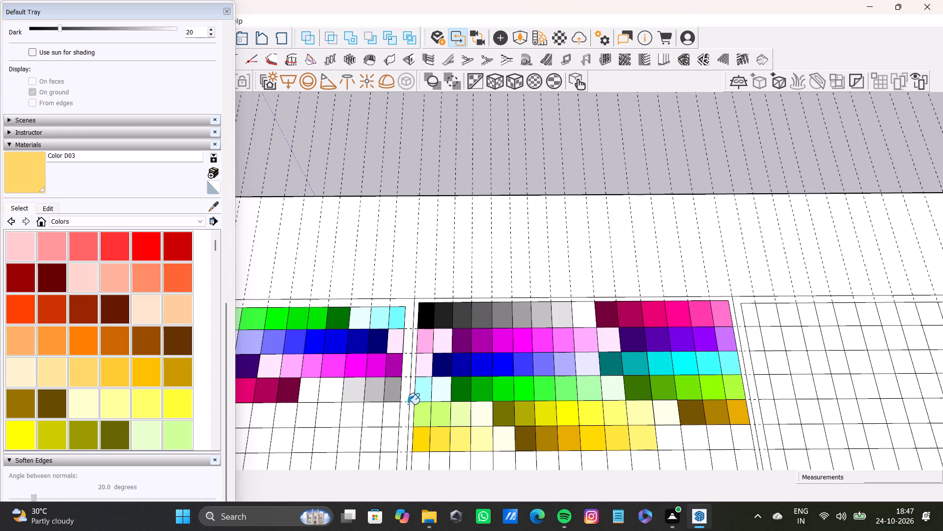
click(42, 370)
click(667, 441)
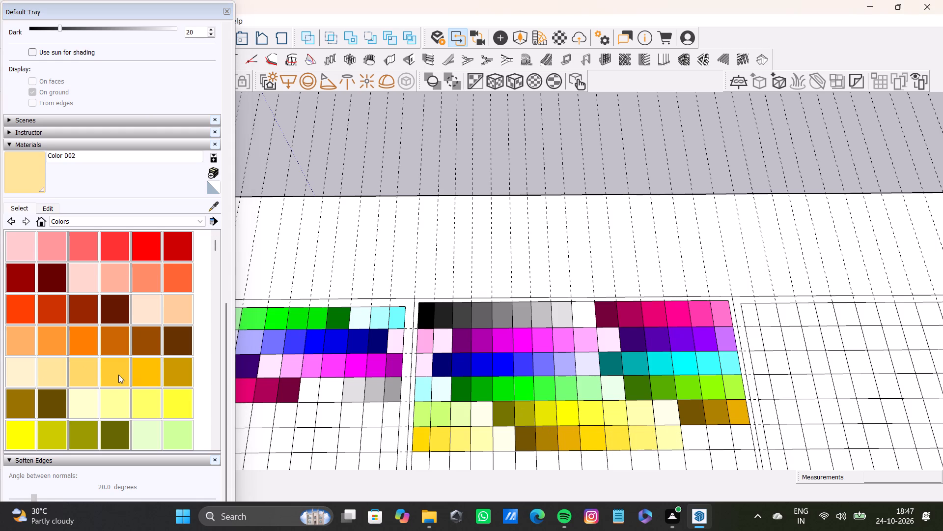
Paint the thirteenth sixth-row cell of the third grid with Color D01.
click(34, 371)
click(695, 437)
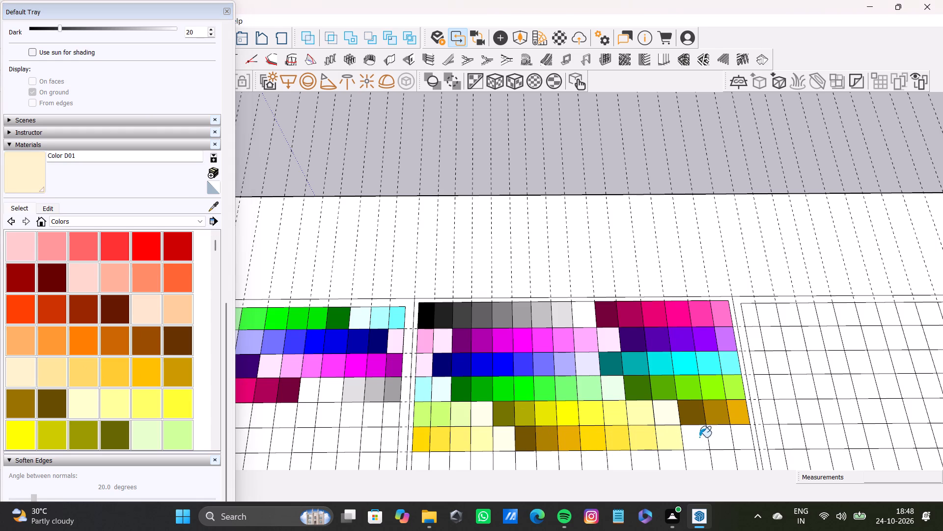
Repaint the thirteenth sixth-row cell of the third grid with Color C02 and paint the last two with Colors C08 and C07.
click(190, 311)
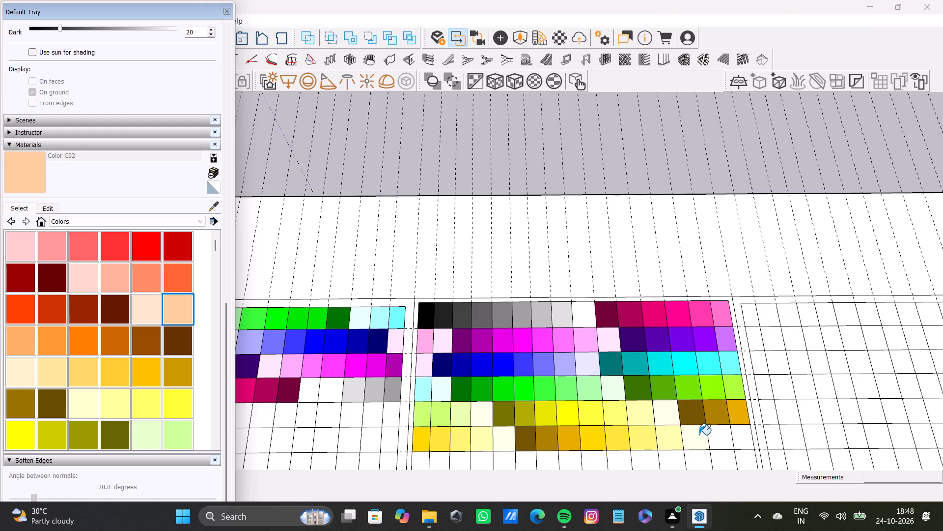
click(699, 435)
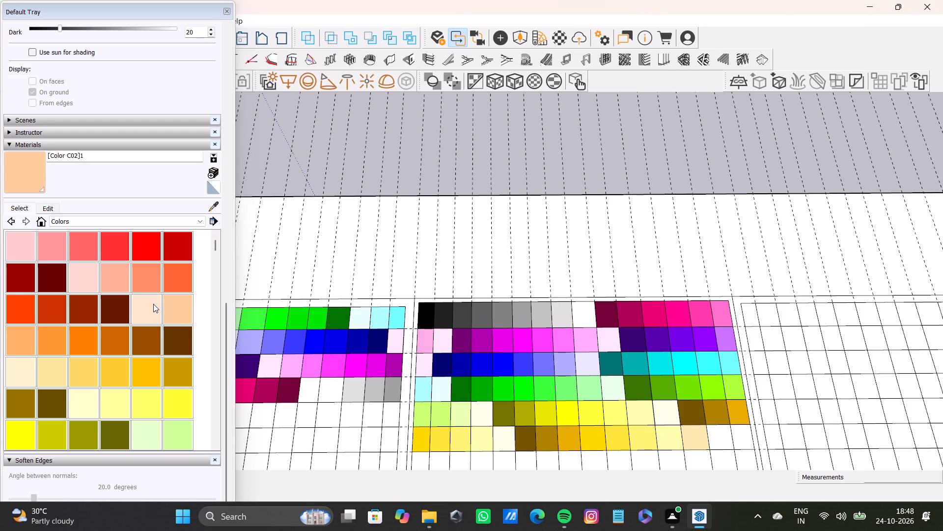
click(179, 346)
click(721, 444)
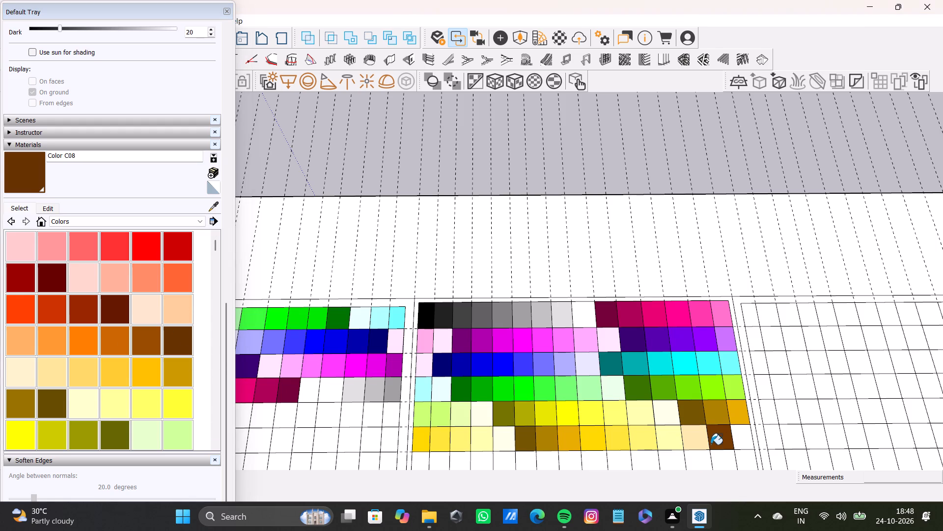
click(143, 340)
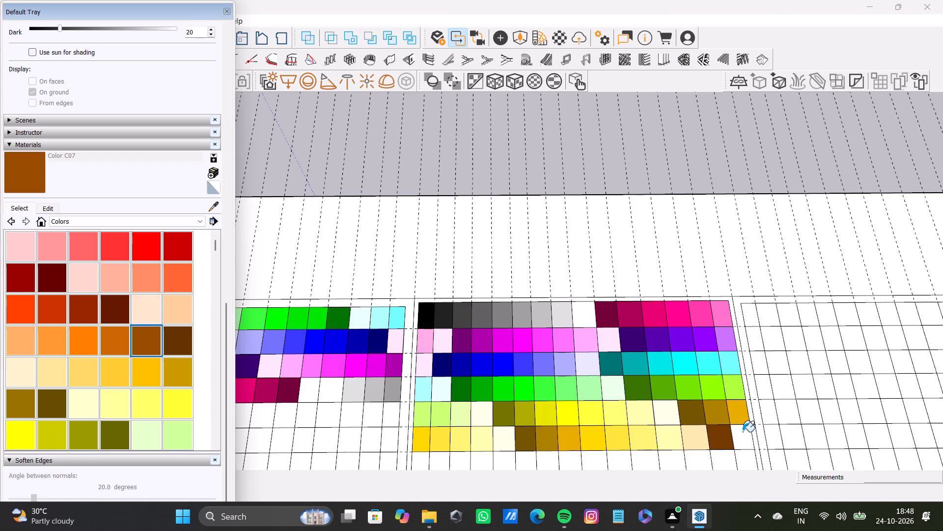
click(743, 432)
Paint the first four seventh-row cells of the third grid in order with Colors C06, C05, C04 and C03.
click(114, 336)
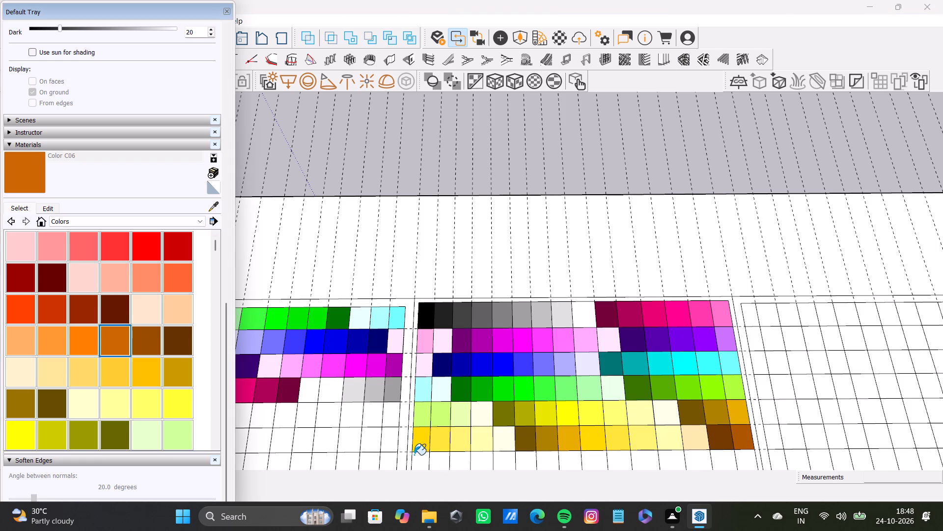
click(421, 457)
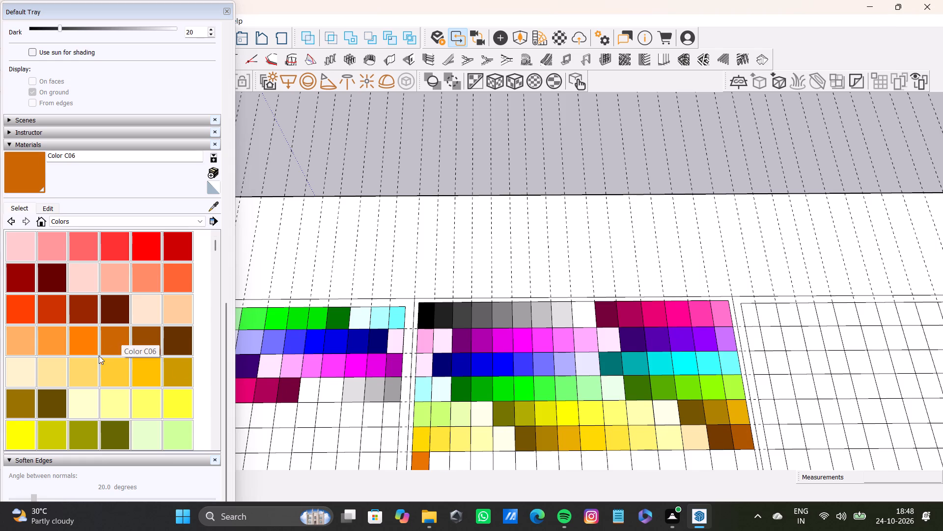
click(75, 342)
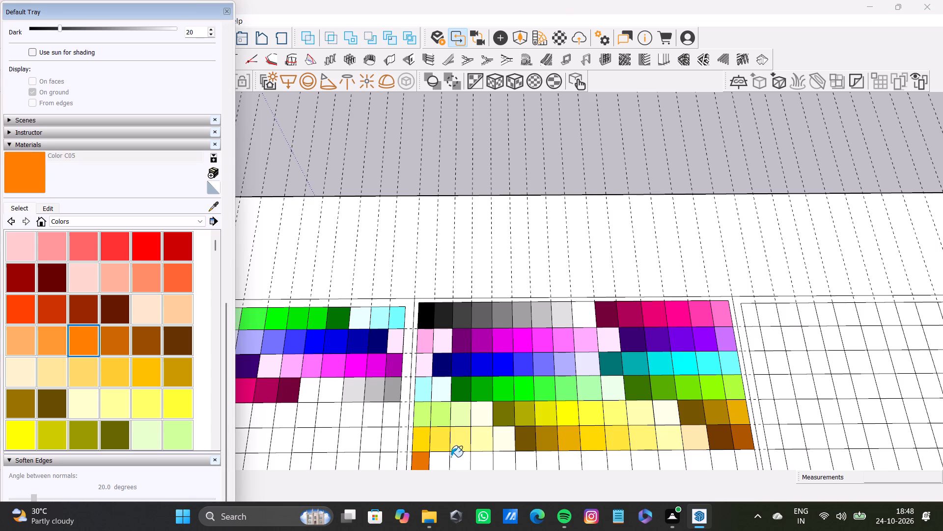
click(440, 459)
scroll(440, 459, down, 4)
click(53, 339)
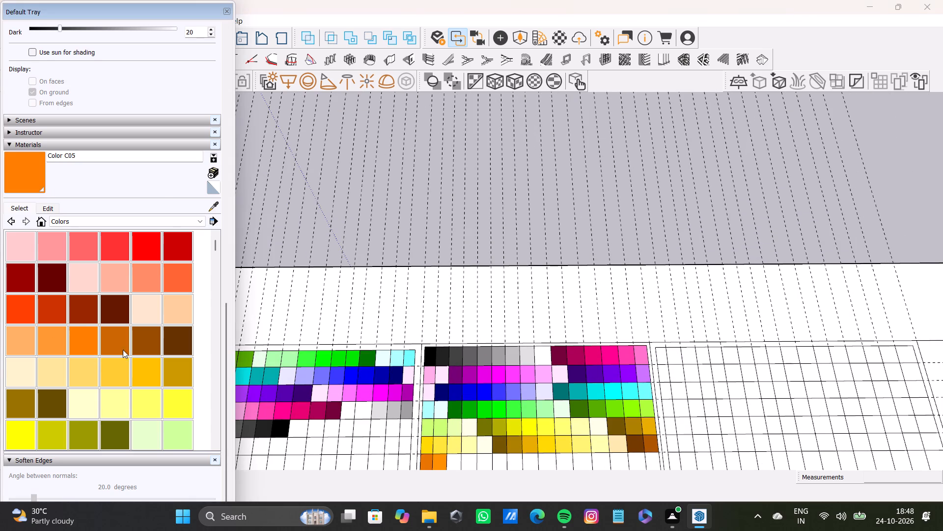
click(455, 463)
click(8, 342)
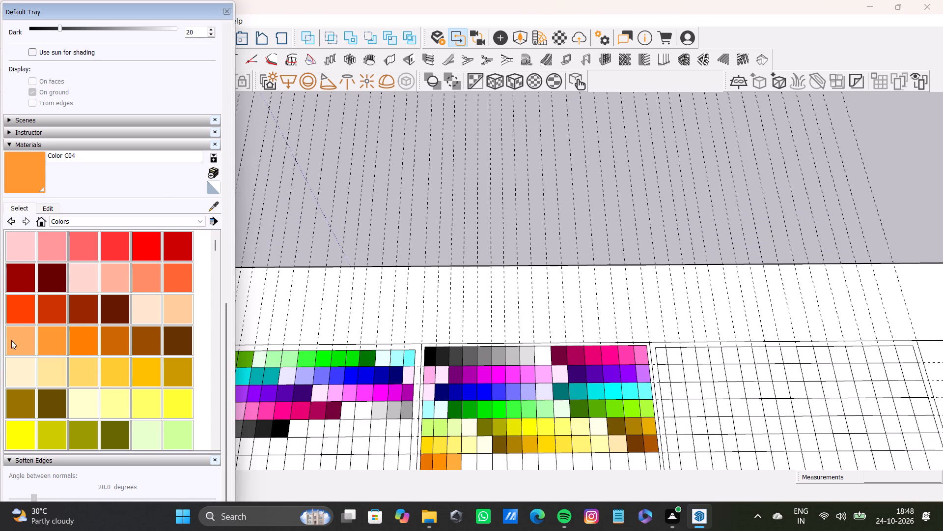
click(470, 461)
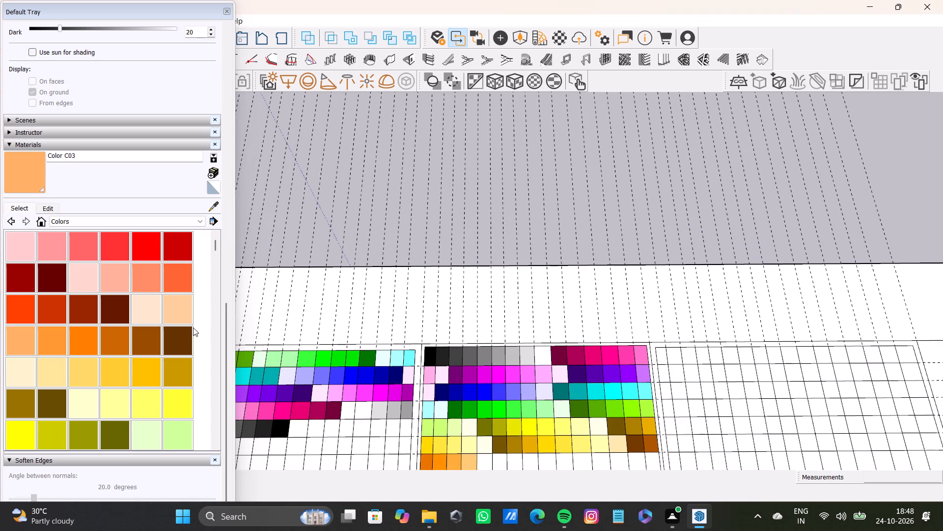
Paint the fifth and sixth seventh-row cells of the third grid with Colors C02 and C01.
click(189, 314)
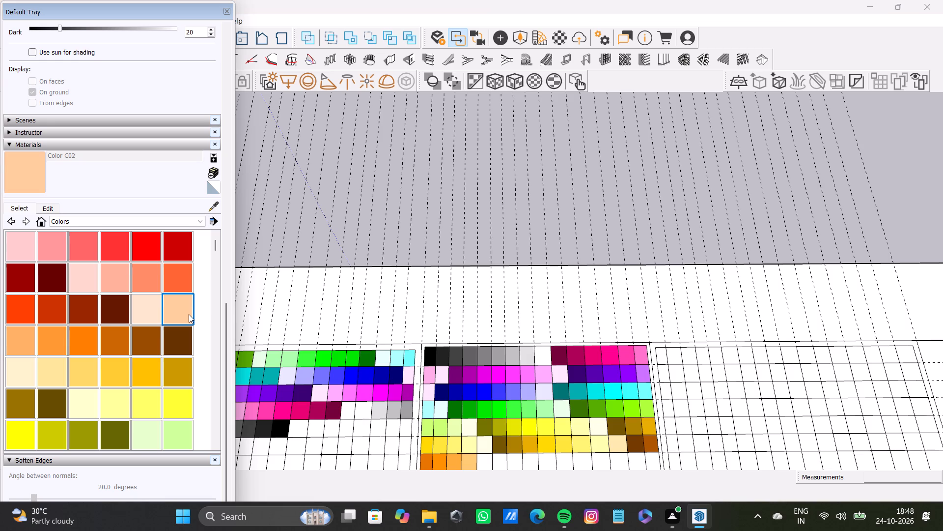
click(189, 314)
click(484, 468)
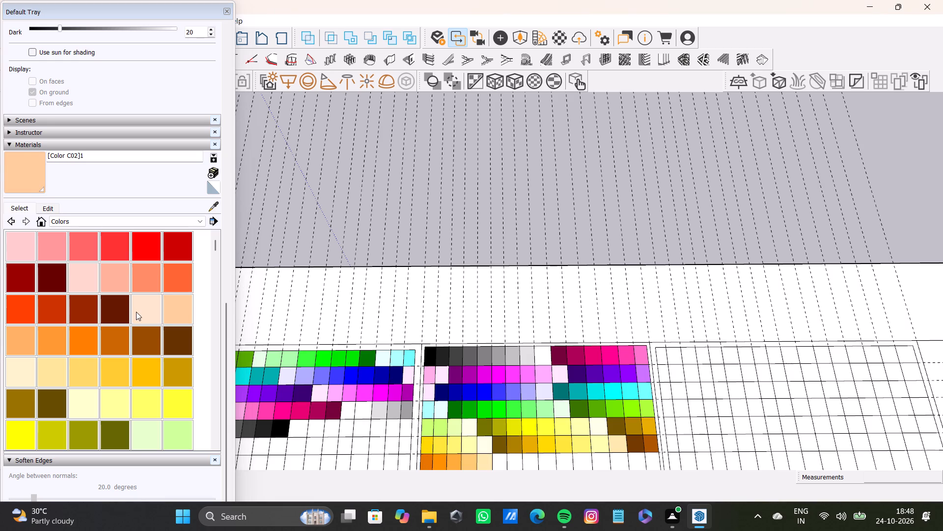
click(136, 312)
click(499, 464)
Paint the seventh to ninth seventh-row cells of the third grid in order with Colors B08, B07 and B06.
click(102, 311)
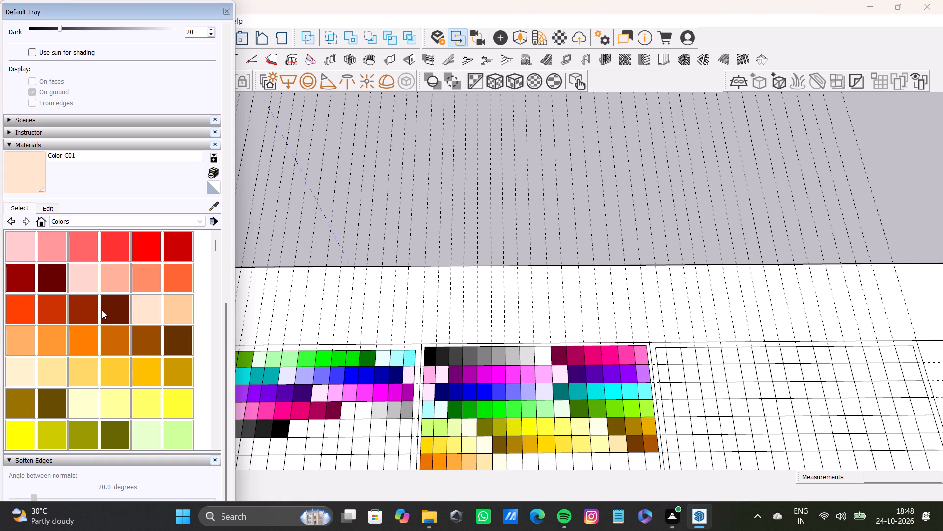
click(514, 466)
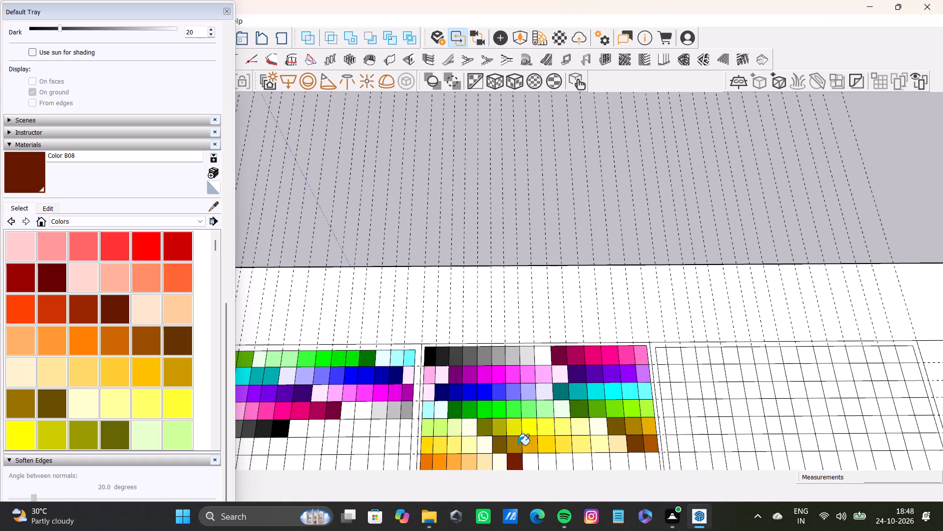
scroll(517, 442, down, 5)
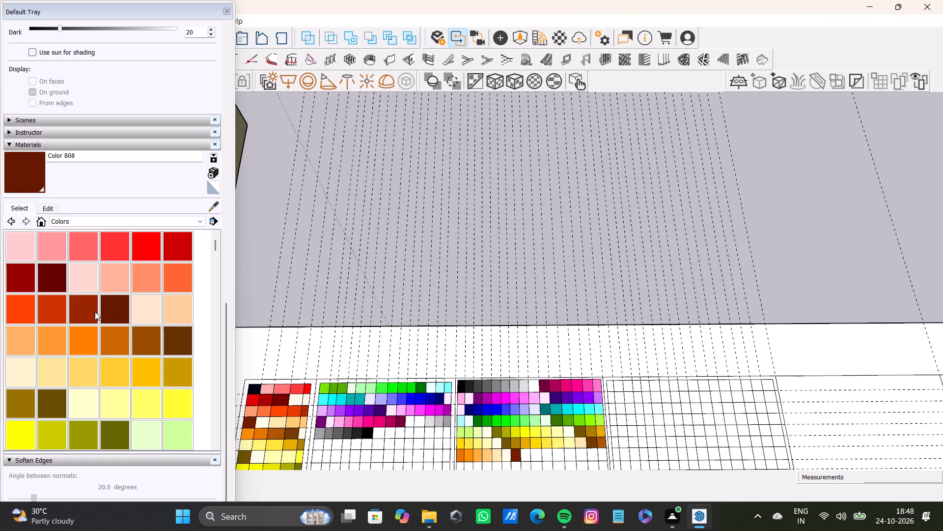
click(95, 312)
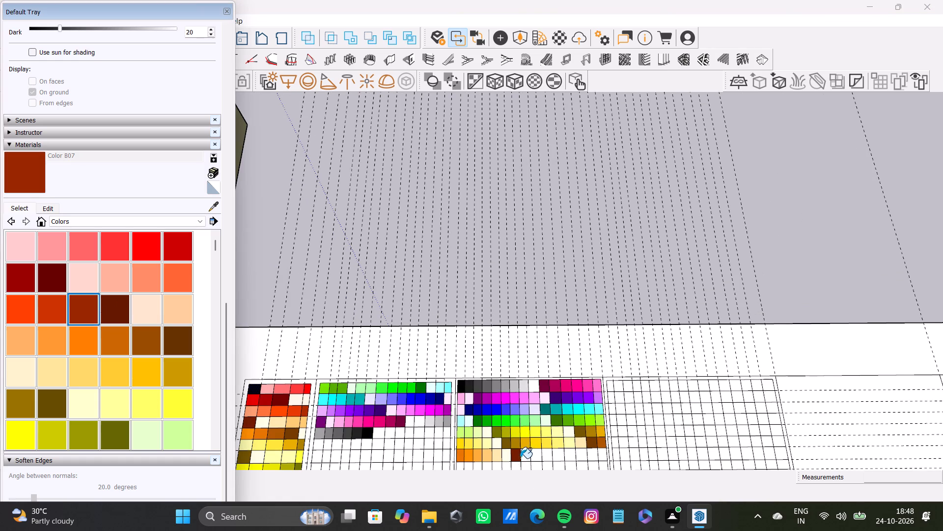
scroll(522, 456, up, 6)
click(525, 457)
click(51, 304)
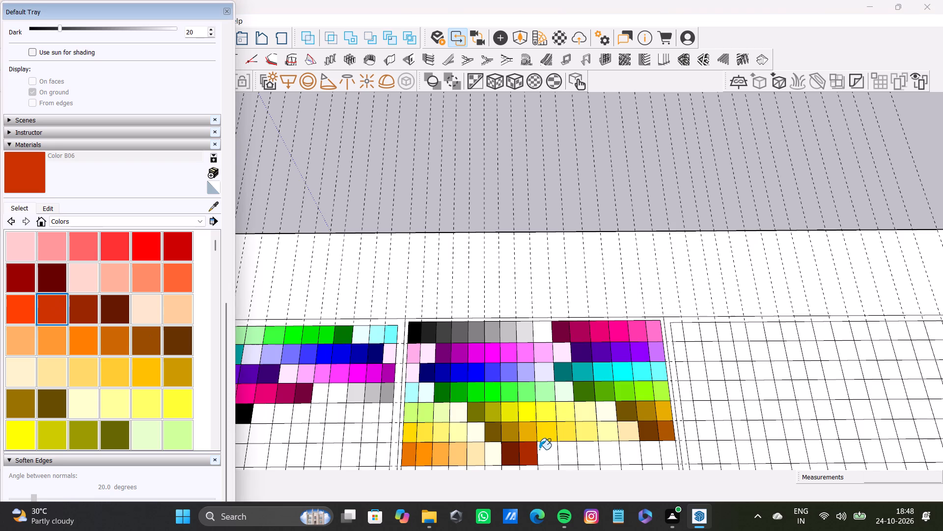
click(543, 455)
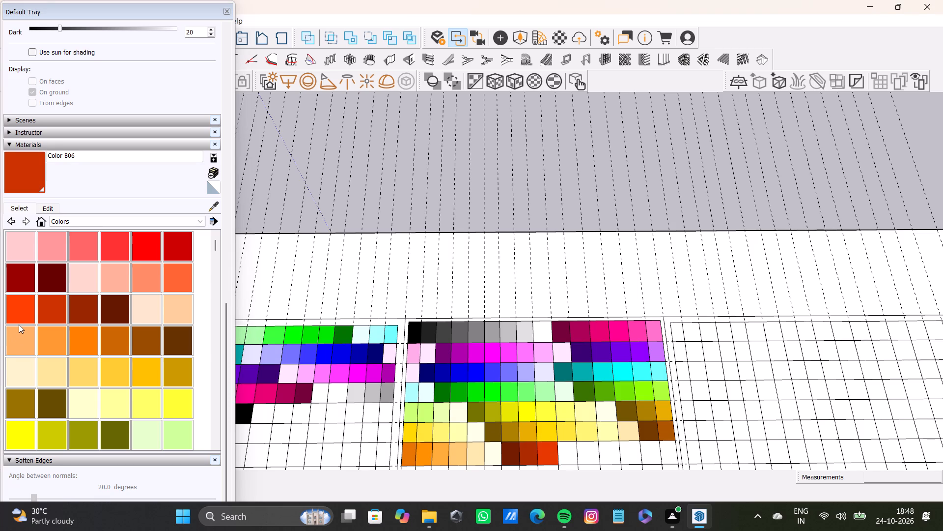
Paint the tenth to thirteenth seventh-row cells of the third grid in order with Colors B05, B04, B03 and B02.
click(23, 307)
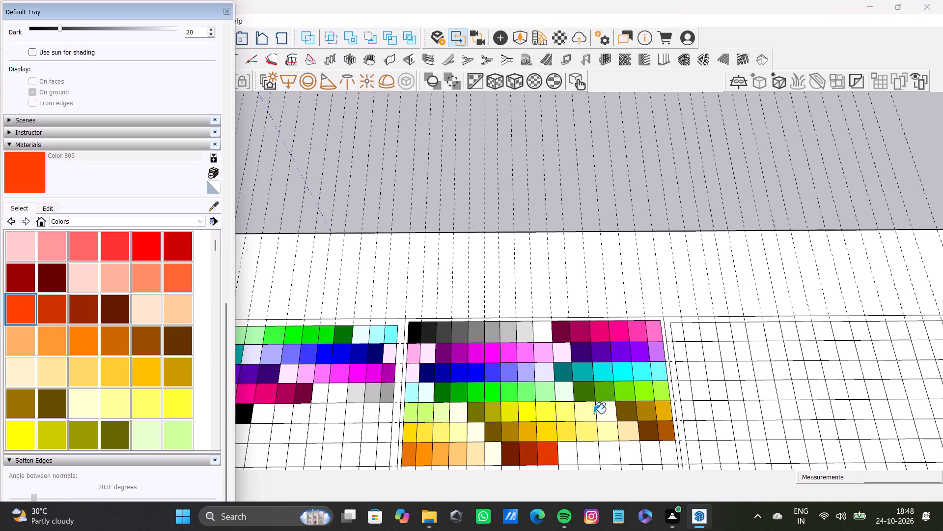
click(568, 453)
click(174, 279)
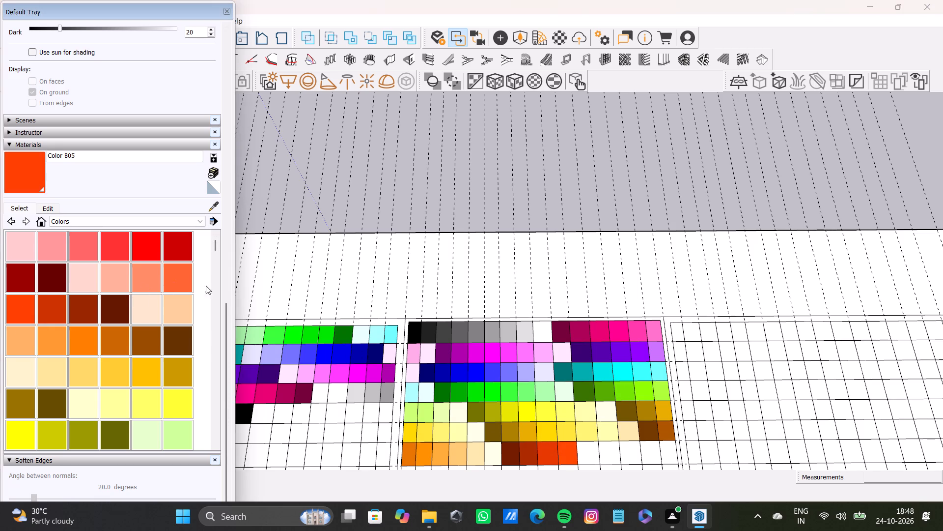
click(588, 460)
click(144, 276)
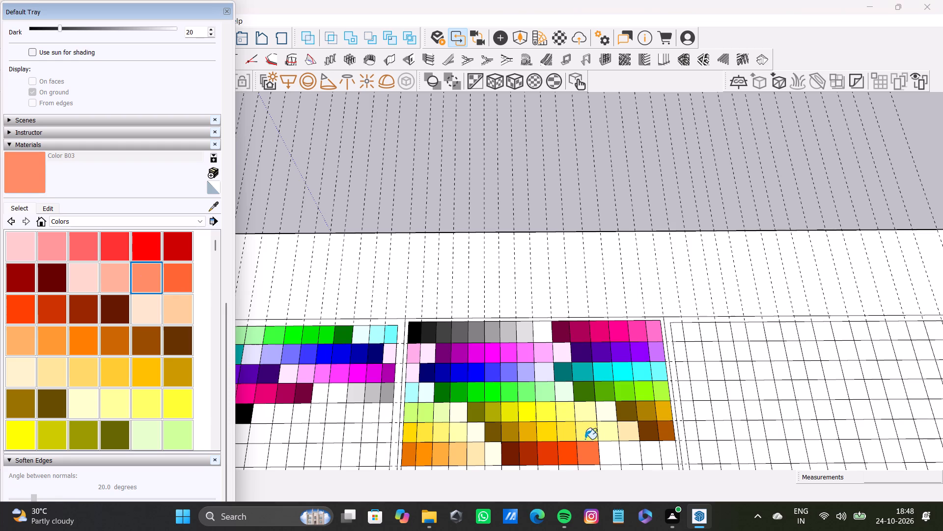
click(614, 456)
click(123, 278)
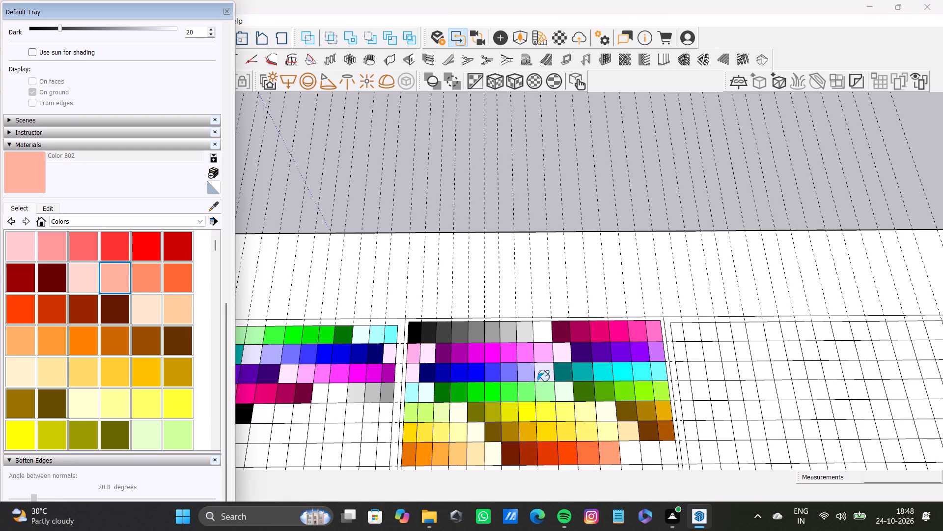
click(627, 452)
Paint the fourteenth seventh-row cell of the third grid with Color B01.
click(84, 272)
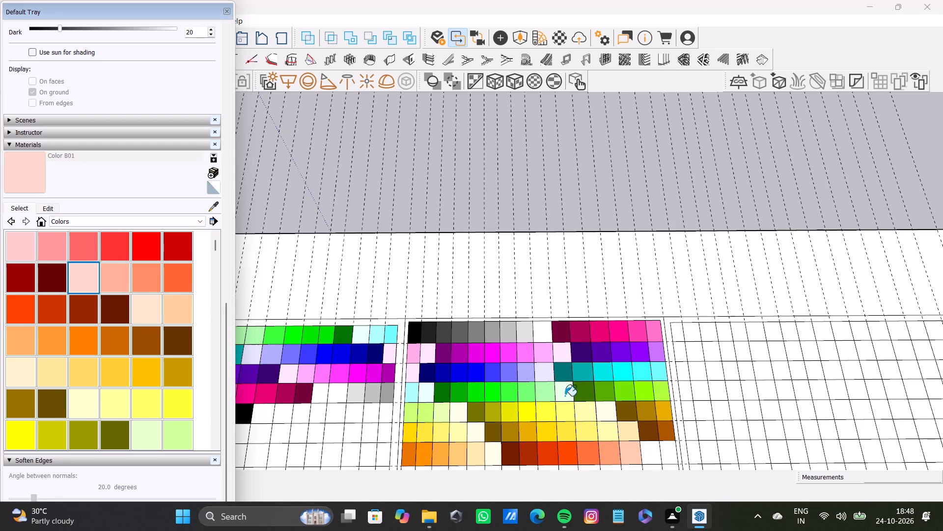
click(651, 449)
Repaint the fourteenth seventh-row cell of the third grid with Color A08 and paint the last one with Color A07.
click(42, 271)
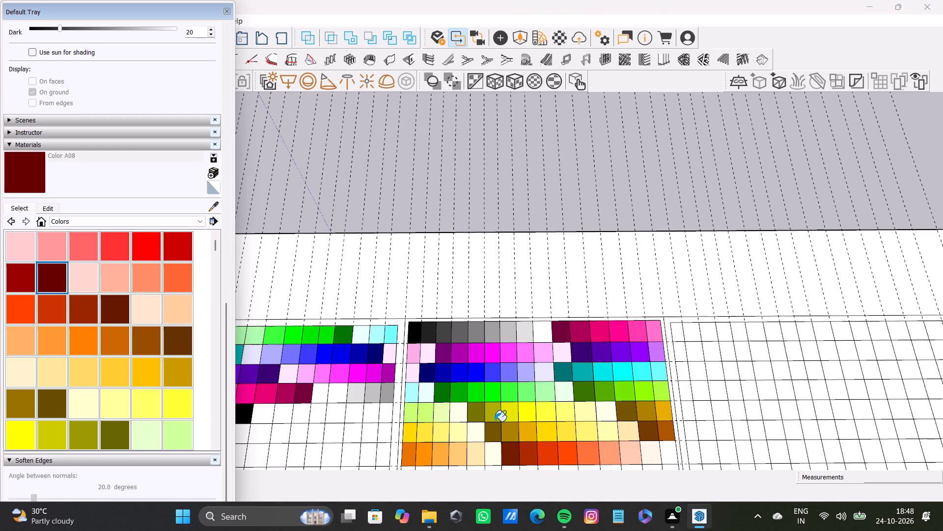
click(648, 457)
click(28, 274)
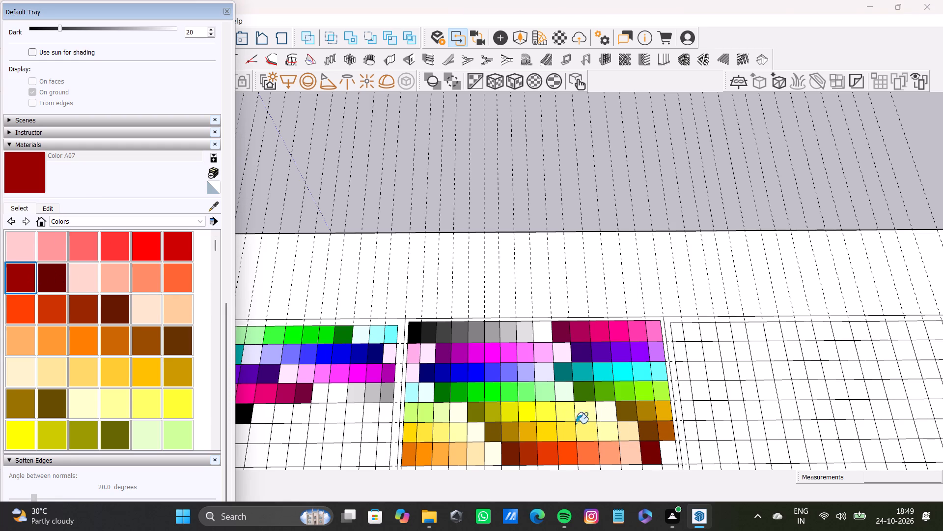
click(669, 453)
Pick Color A06 as the paint for the third grid's next empty cell.
scroll(170, 314, up, 2)
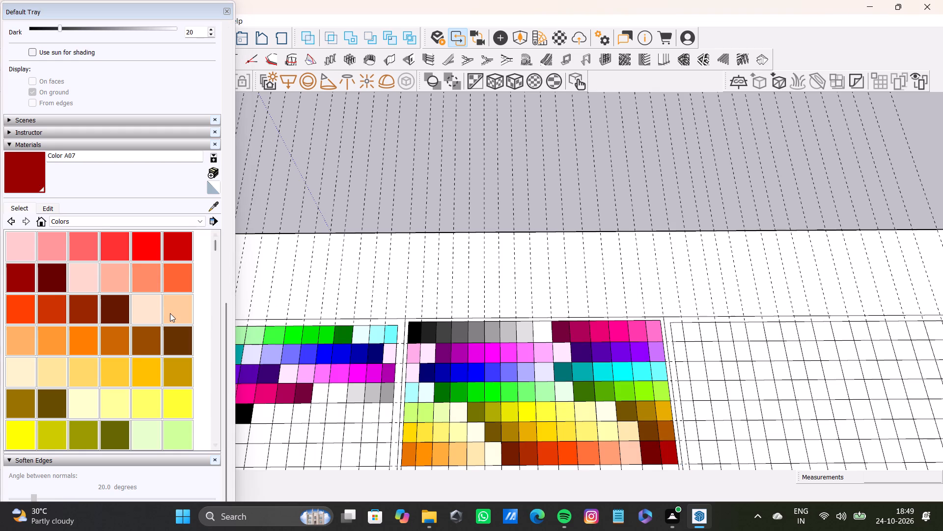
scroll(170, 313, up, 2)
click(168, 242)
scroll(483, 408, down, 3)
scroll(464, 461, down, 3)
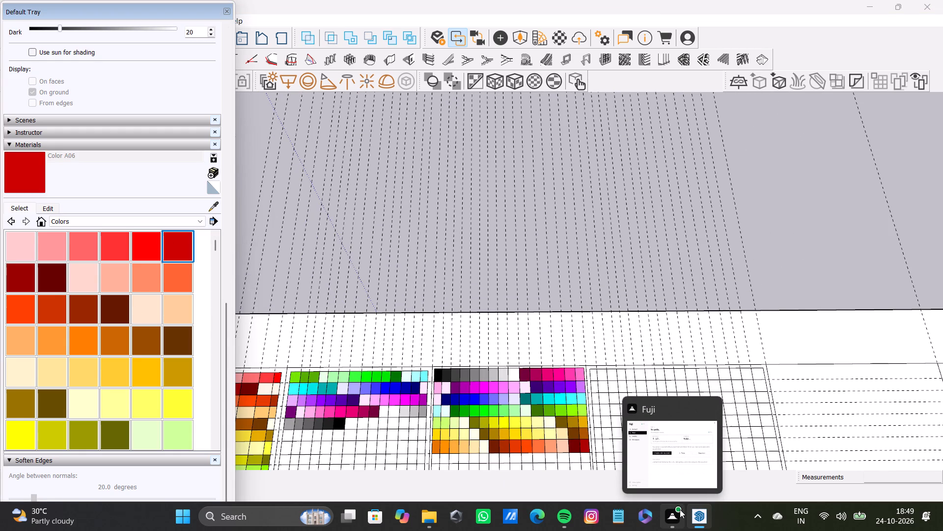
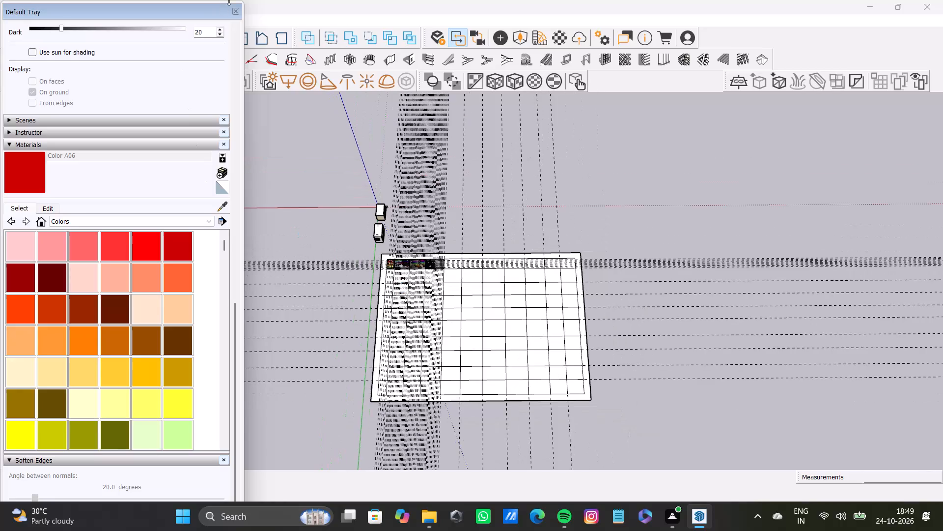
Close the Default Tray to uncover the model's gridded panel.
click(240, 12)
scroll(411, 371, up, 9)
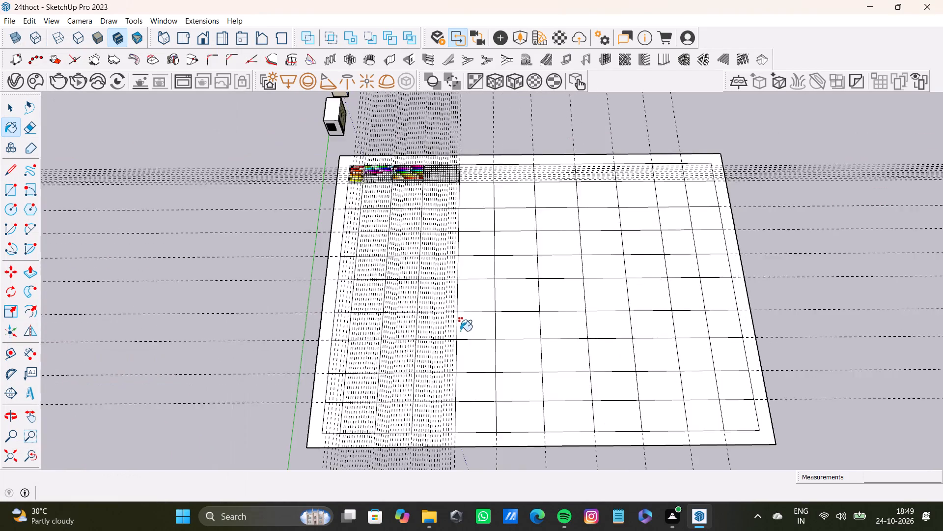
scroll(460, 331, up, 7)
scroll(461, 285, down, 4)
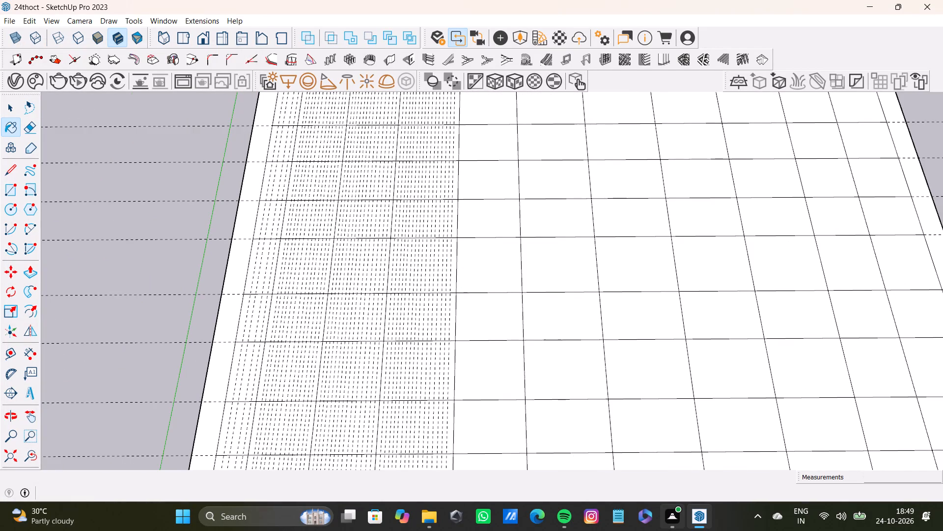
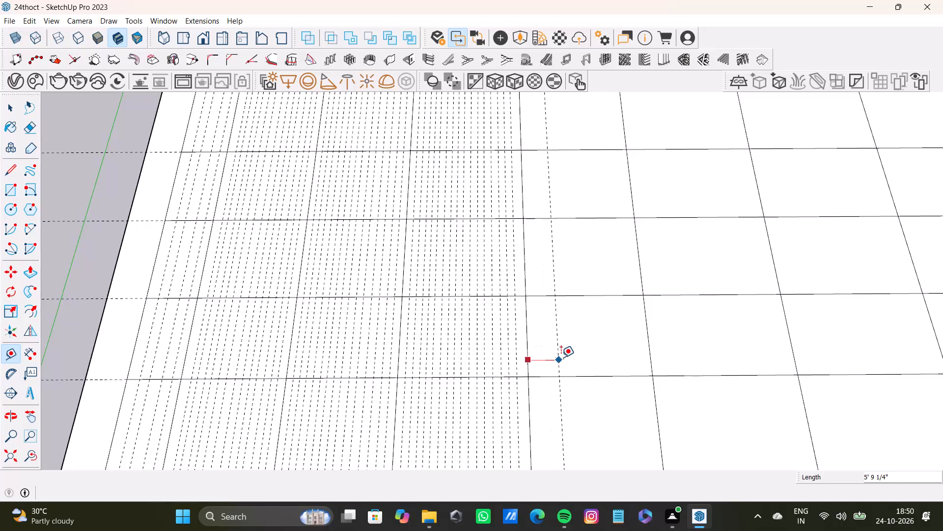
Place vertical guides about 3 to 4 feet apart across the fifth panel column with the Tape Measure.
double_click(549, 357)
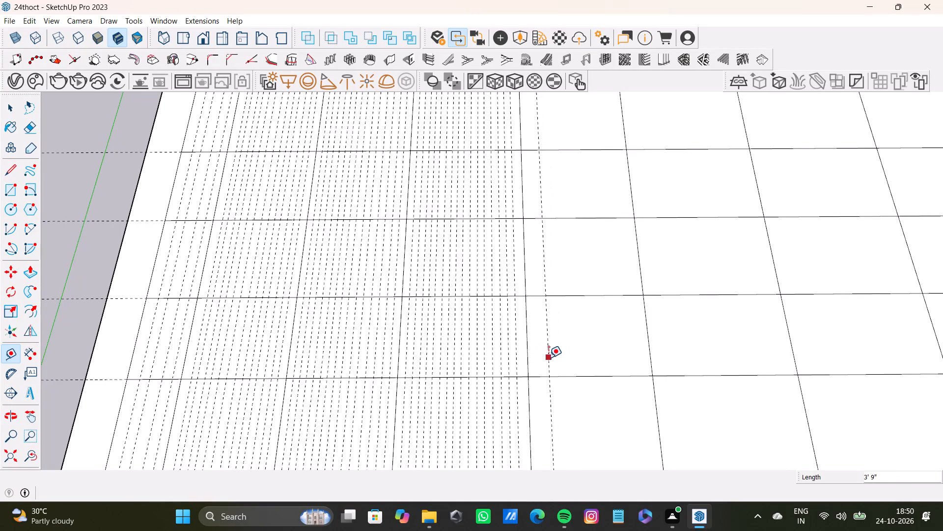
double_click(574, 357)
click(595, 358)
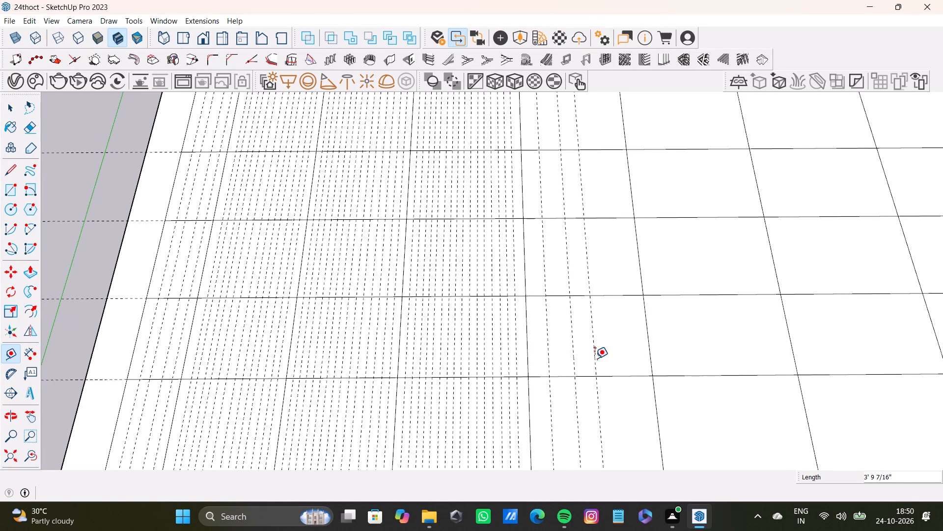
click(595, 358)
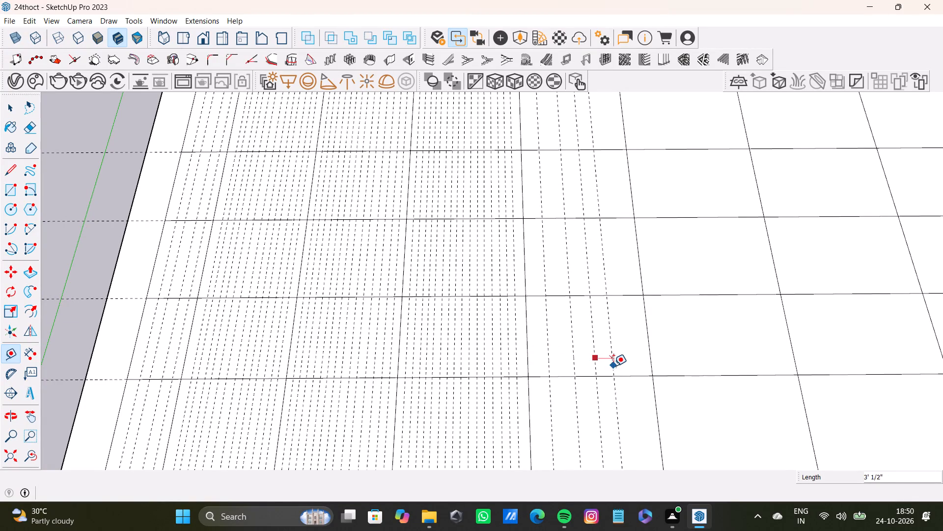
double_click(614, 366)
double_click(635, 368)
Continue the parallel vertical guides across the sixth panel column, spaced about 4 to 6 feet apart.
double_click(670, 369)
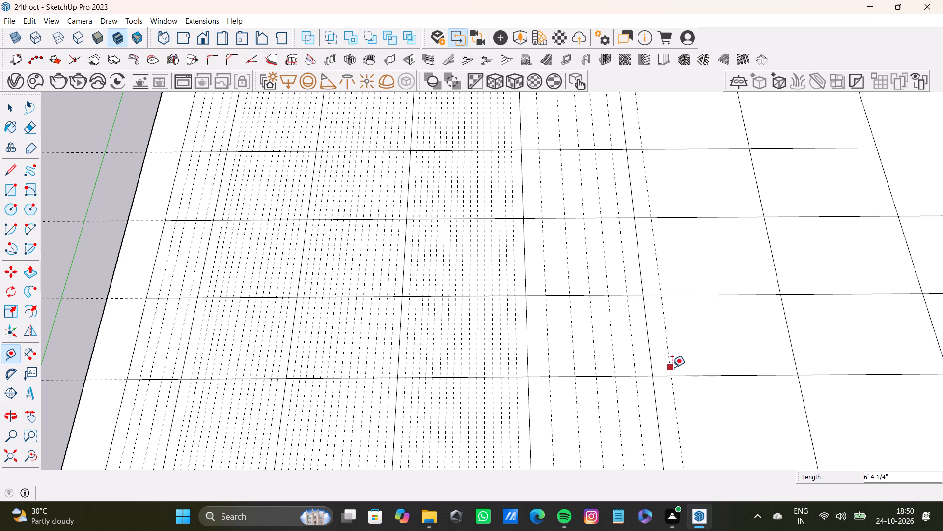
double_click(694, 370)
double_click(718, 366)
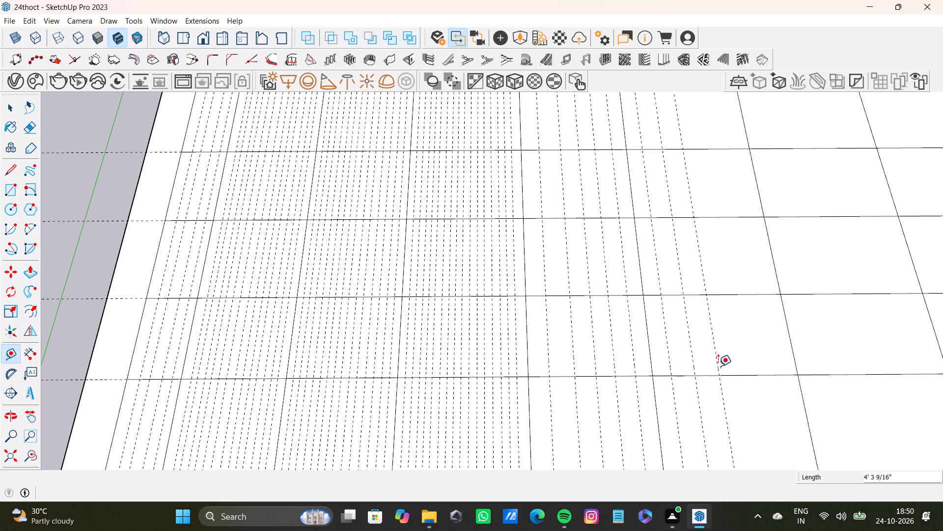
double_click(738, 368)
click(764, 367)
drag(763, 366, 763, 365)
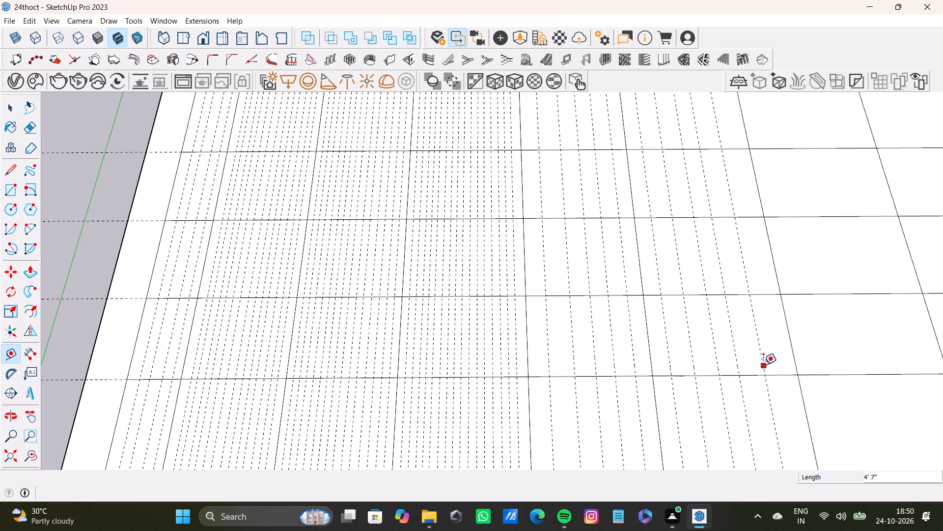
drag(763, 365, 776, 365)
click(788, 365)
Start vertical guides in the seventh panel column, undoing the last widely spaced guide and adding more closely spaced ones.
drag(788, 365, 800, 365)
click(815, 365)
drag(815, 365, 826, 365)
click(852, 362)
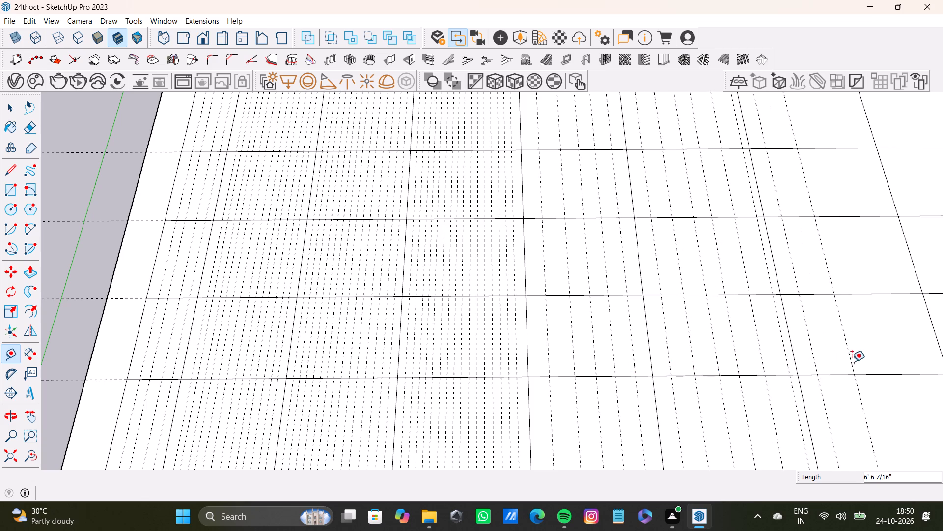
scroll(761, 326, down, 8)
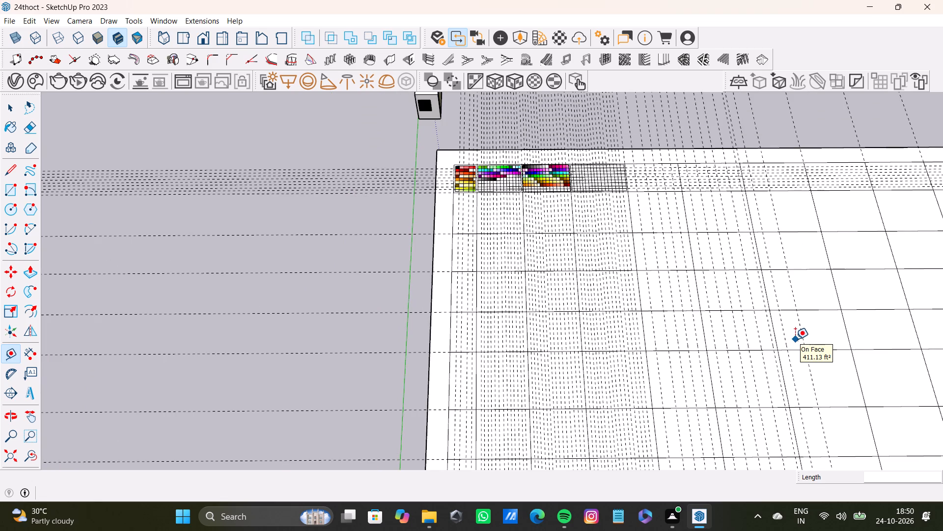
key(ctrl+z)
click(796, 381)
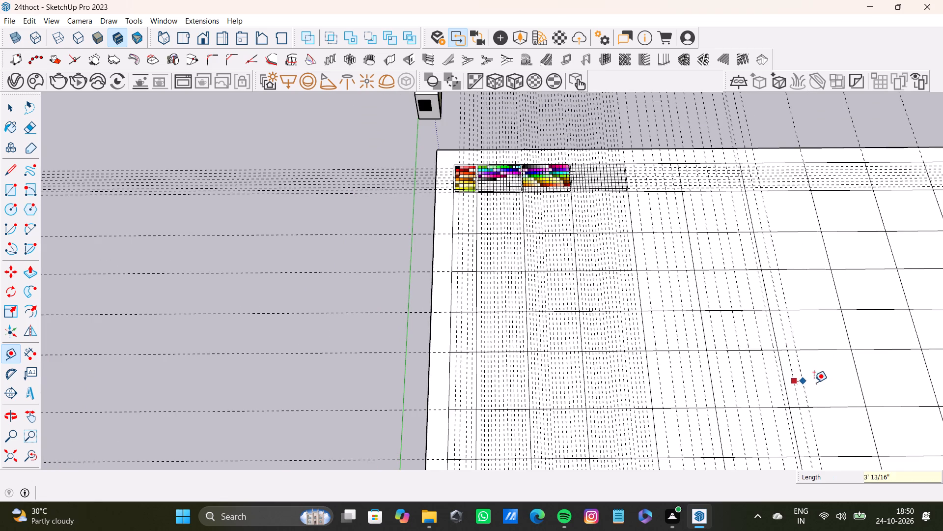
double_click(806, 387)
click(822, 377)
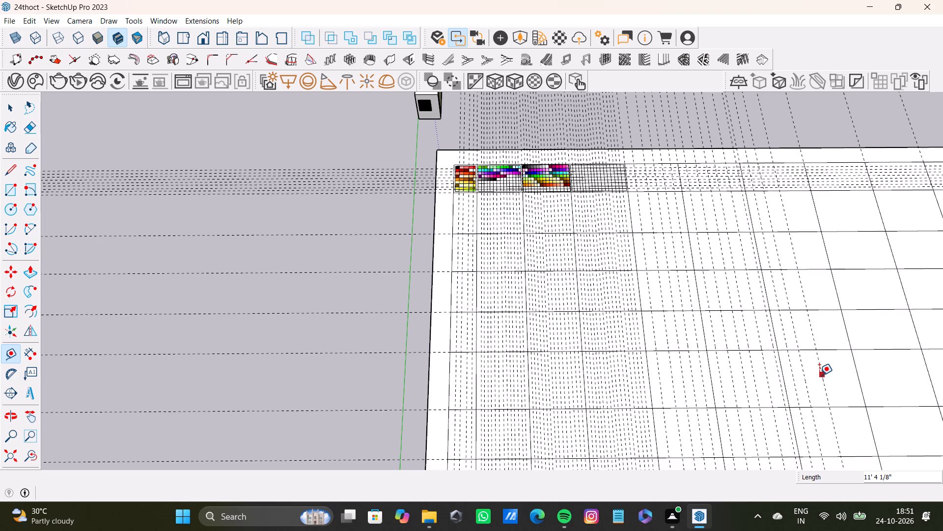
Insert extra vertical guides between the existing ones in the near part of the seventh panel column.
scroll(730, 354, down, 9)
scroll(807, 338, up, 7)
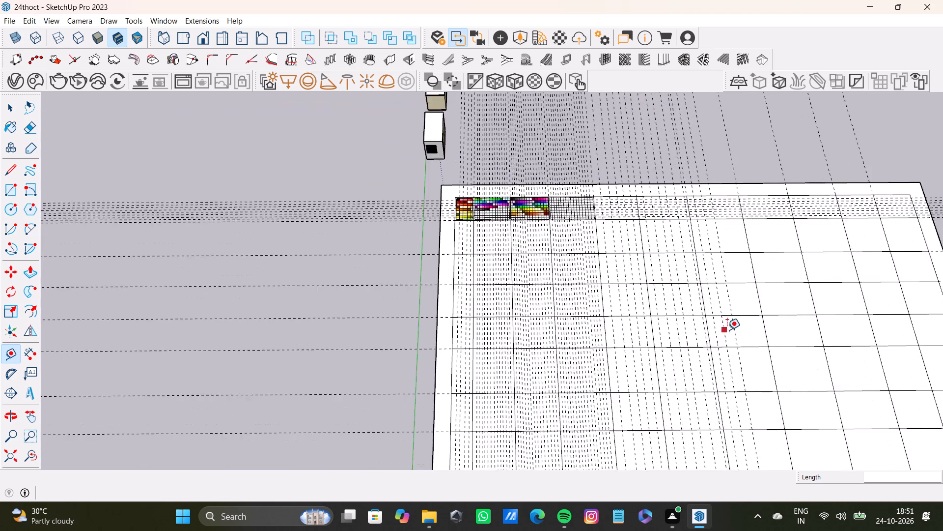
scroll(727, 330, up, 3)
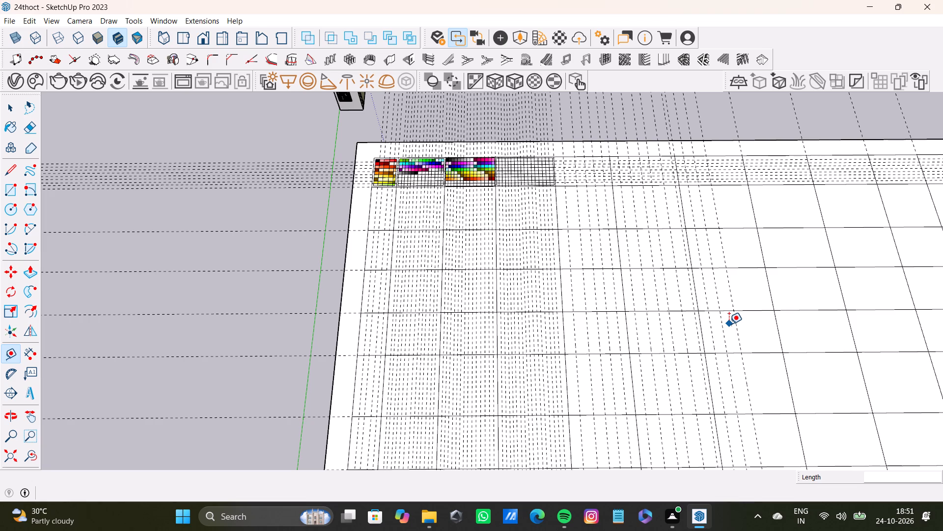
scroll(729, 342, up, 6)
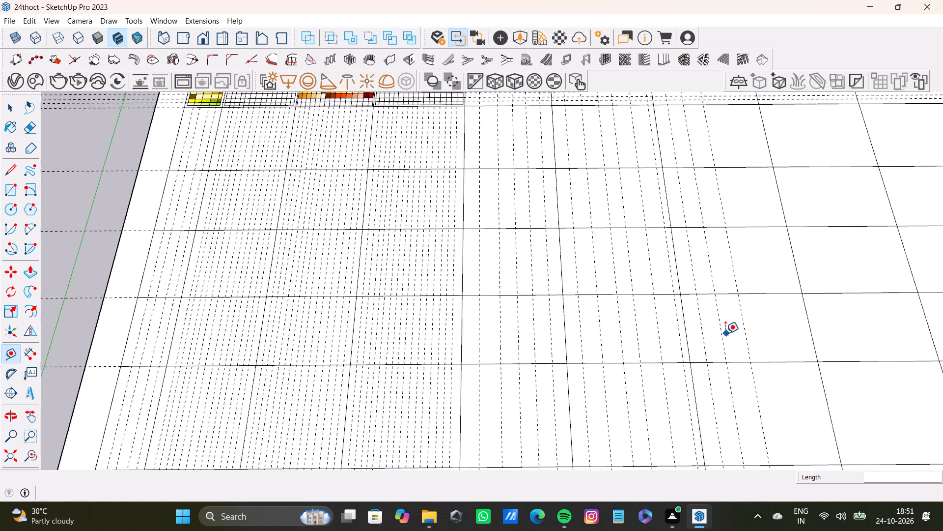
scroll(725, 333, up, 1)
click(752, 326)
click(733, 324)
click(732, 326)
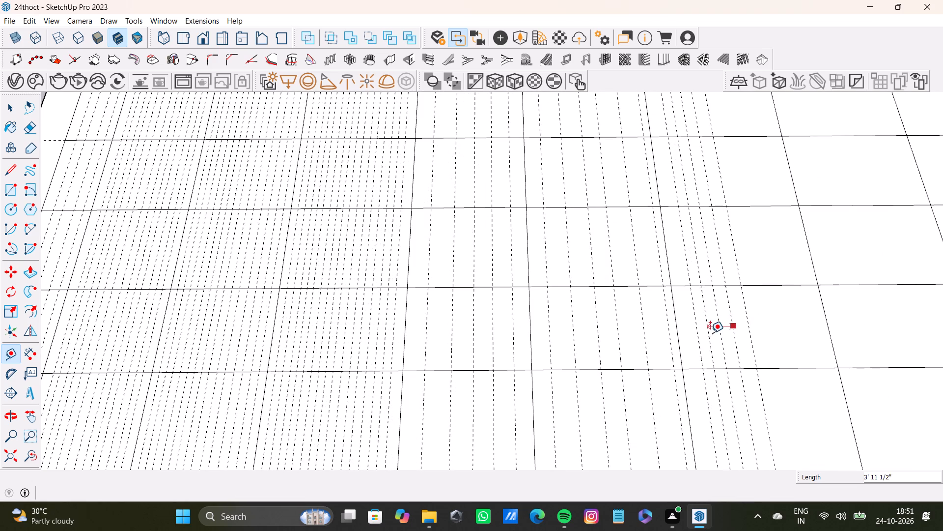
double_click(711, 333)
double_click(689, 329)
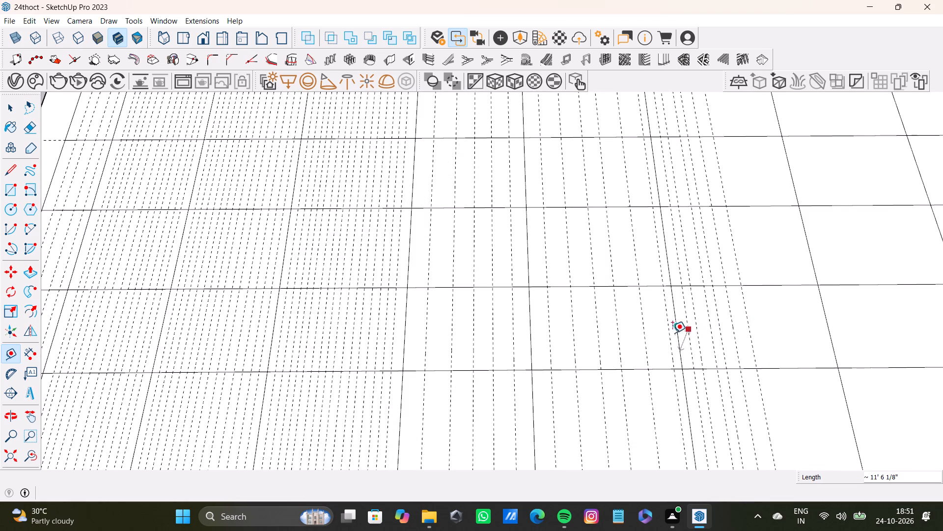
Insert additional vertical guides between the existing ones across the sixth panel column.
double_click(657, 337)
click(634, 340)
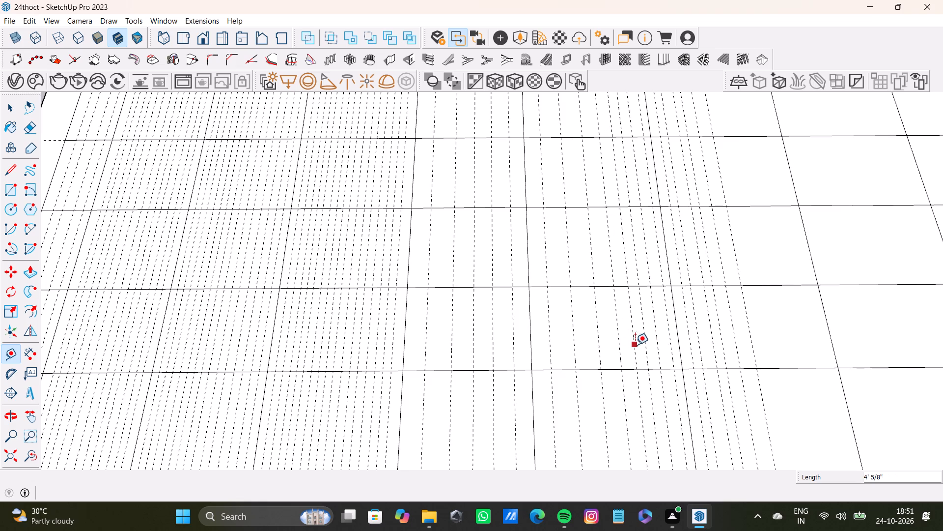
click(635, 345)
double_click(608, 350)
double_click(591, 351)
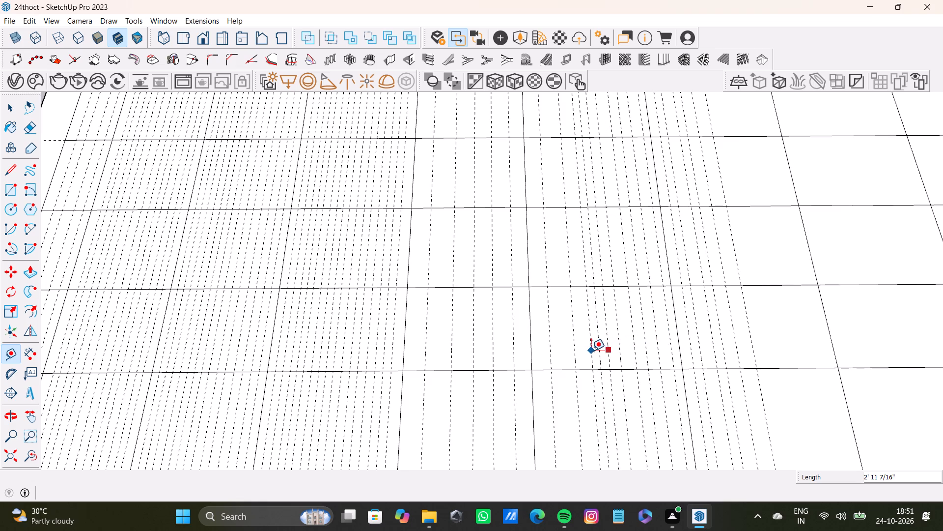
double_click(564, 351)
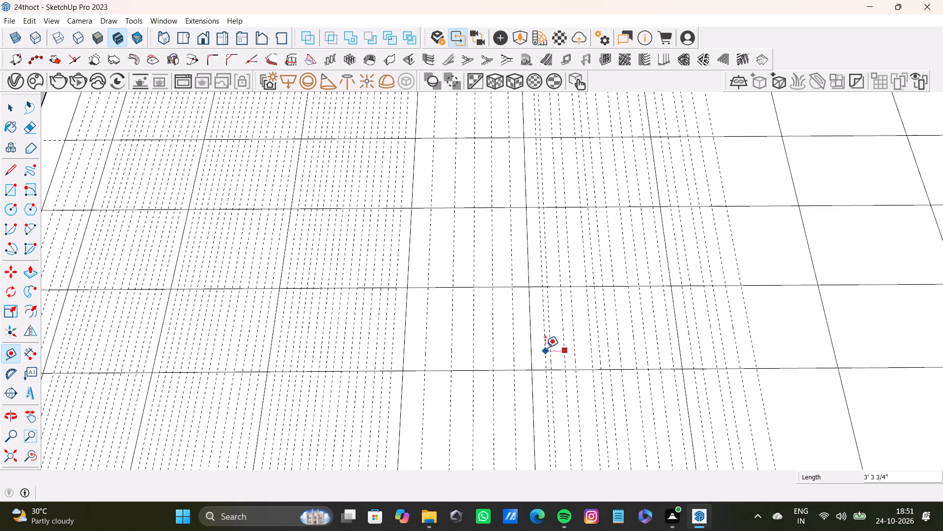
click(544, 347)
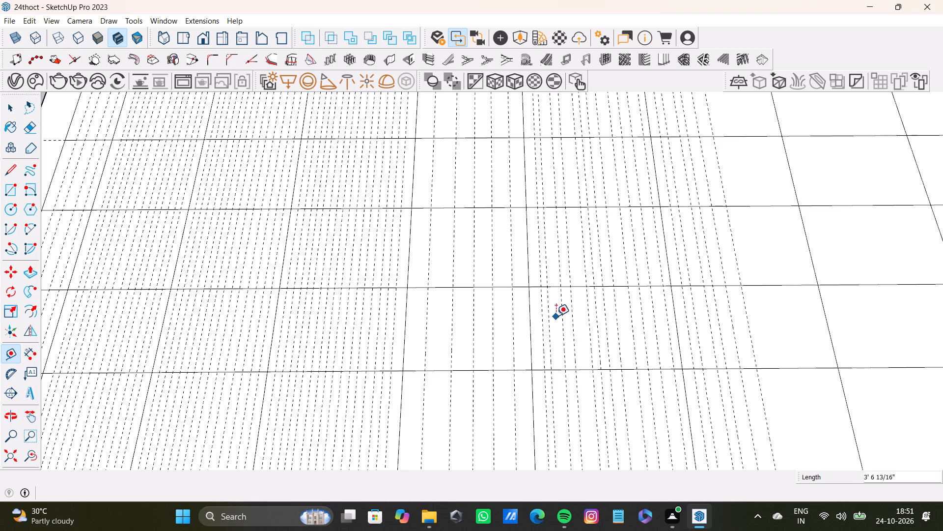
Insert additional vertical guides between the existing ones across the fifth panel column.
scroll(549, 329, up, 5)
click(538, 330)
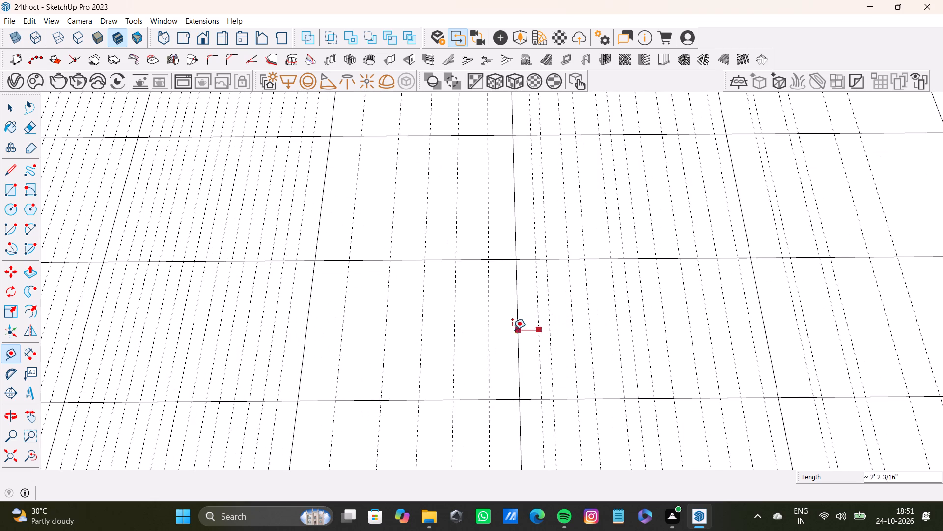
double_click(508, 329)
double_click(470, 329)
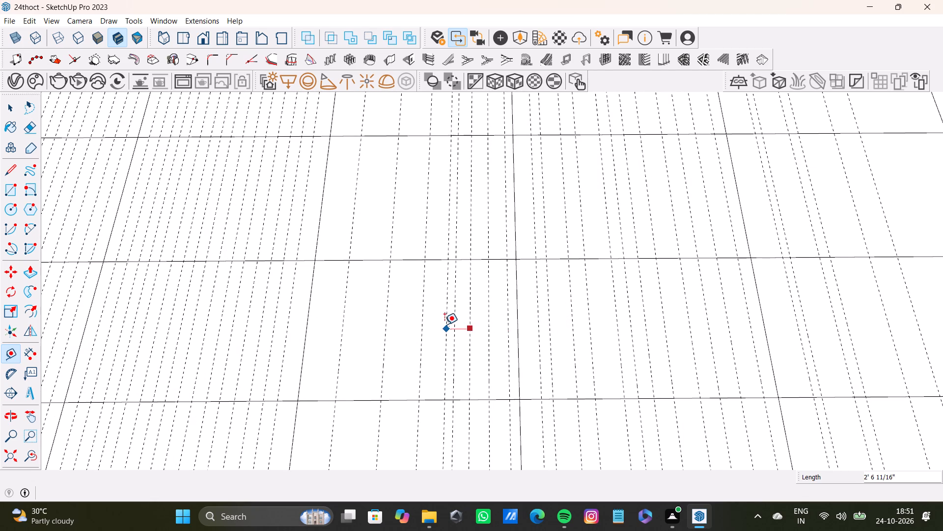
double_click(443, 324)
double_click(411, 316)
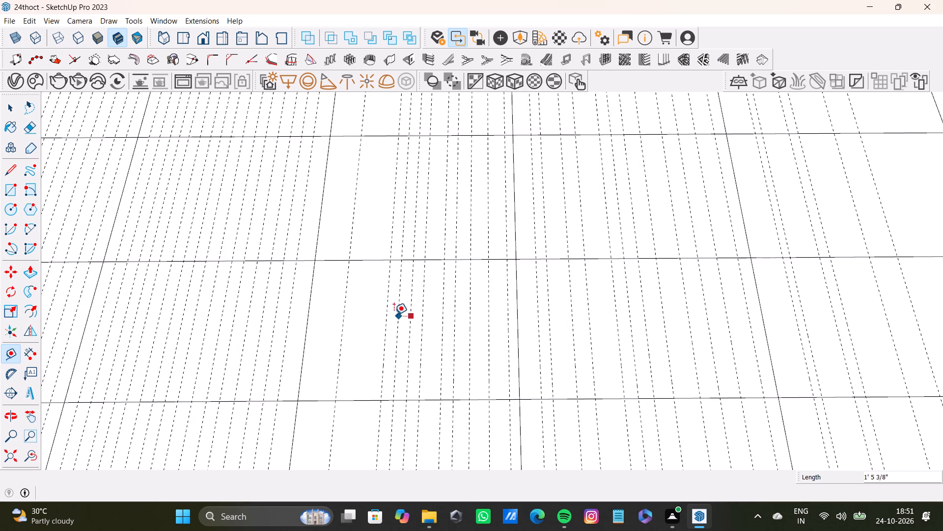
double_click(378, 310)
double_click(363, 310)
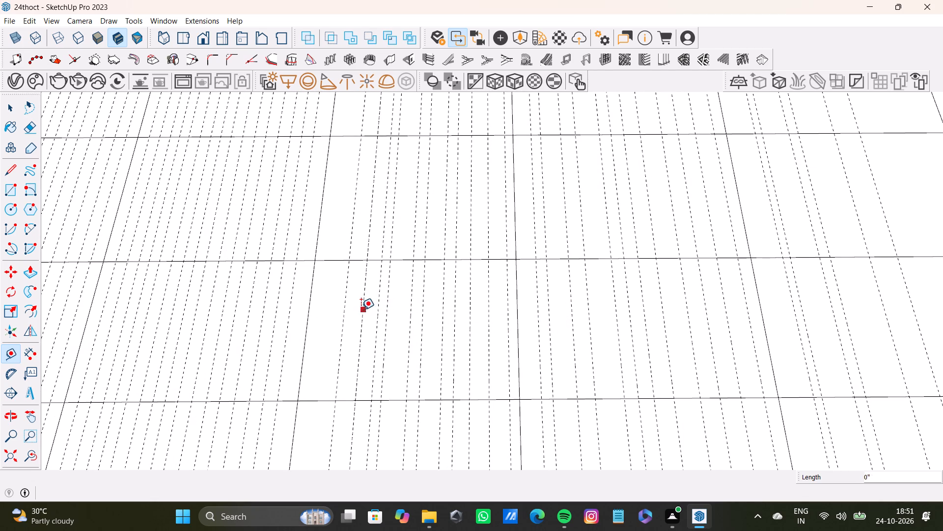
click(327, 306)
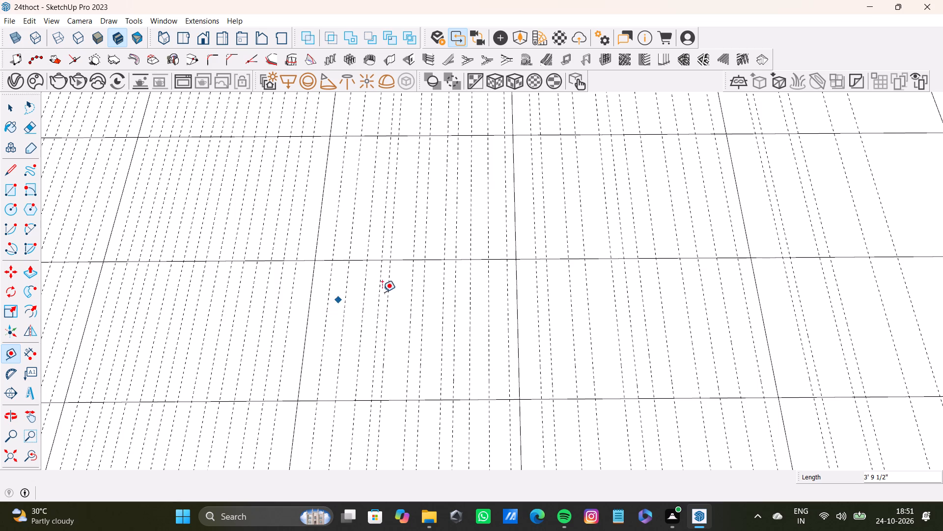
Add closely spaced vertical guides across the rest of the seventh panel column, up to its far dividing line.
scroll(503, 322, down, 8)
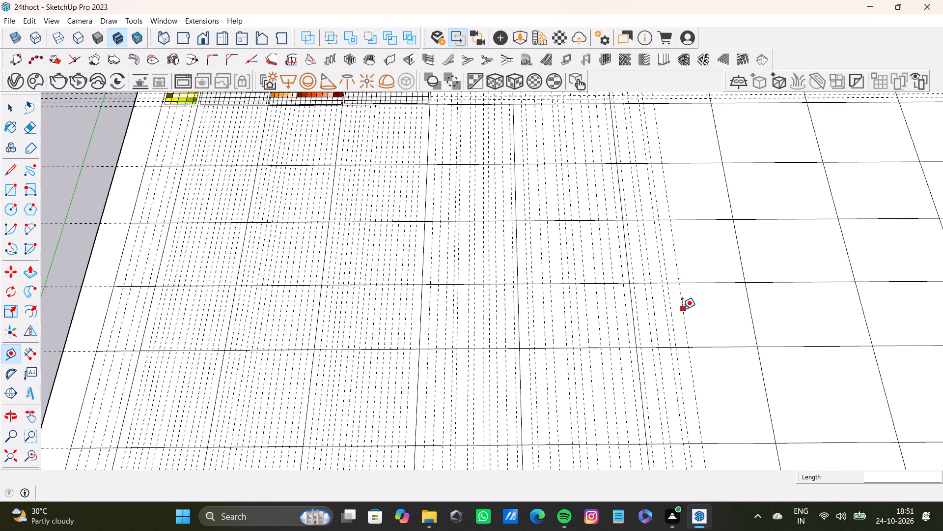
click(682, 309)
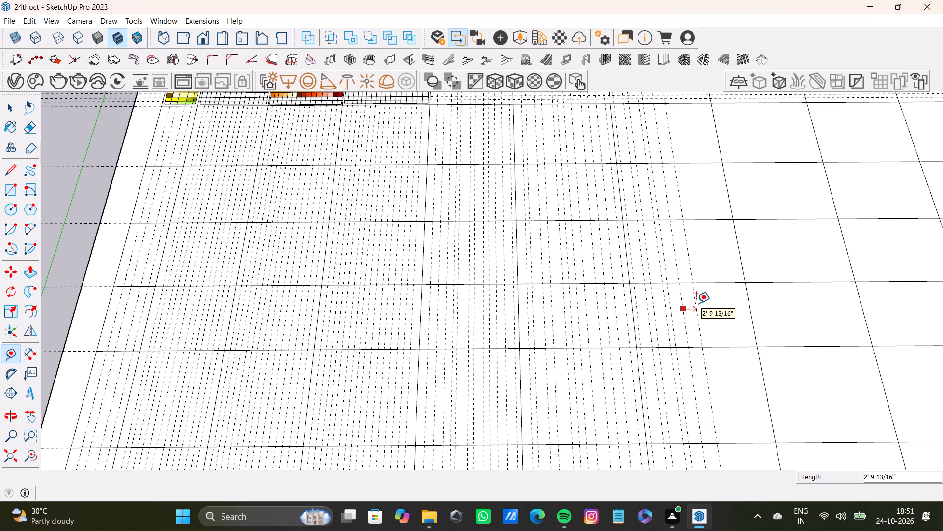
click(693, 315)
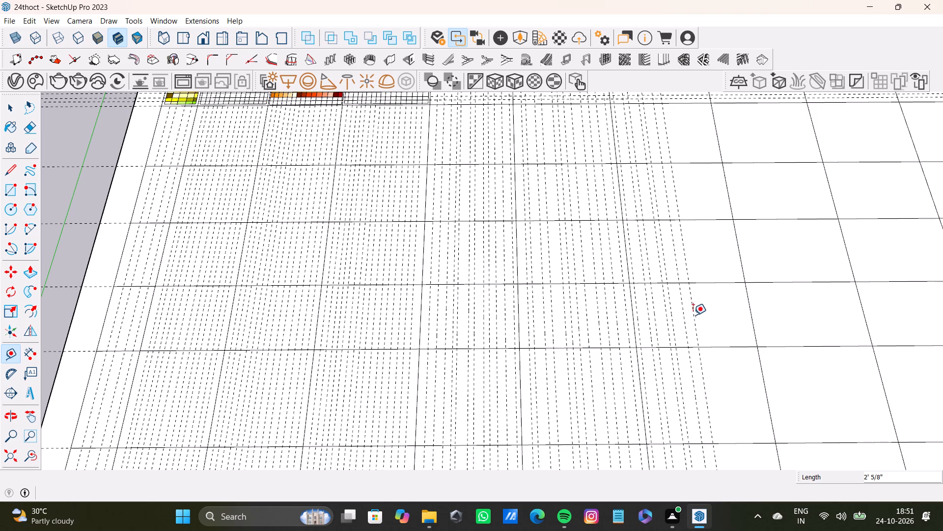
click(693, 322)
click(709, 331)
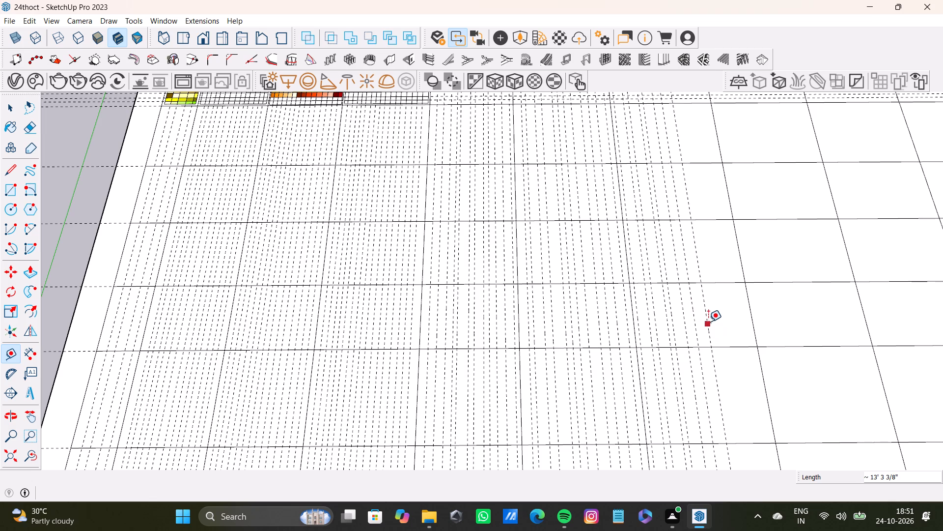
click(708, 320)
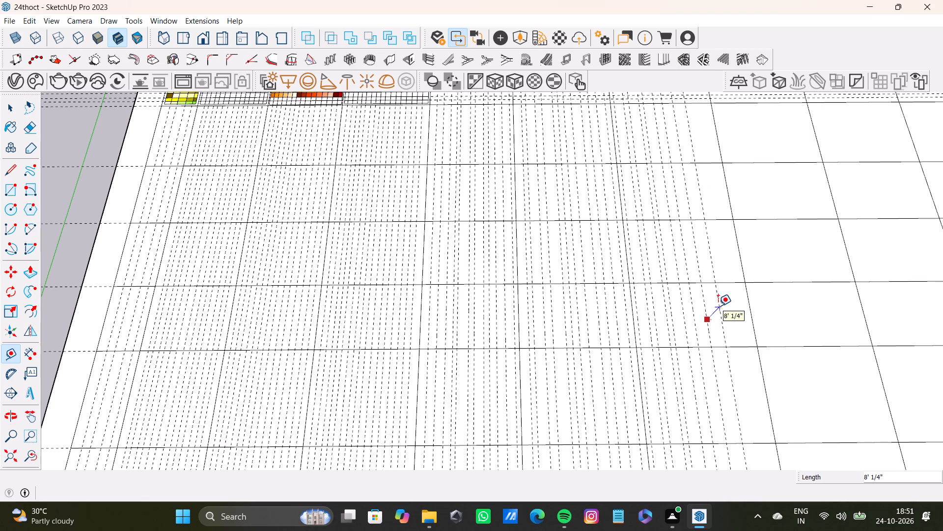
click(718, 306)
click(718, 306)
click(733, 306)
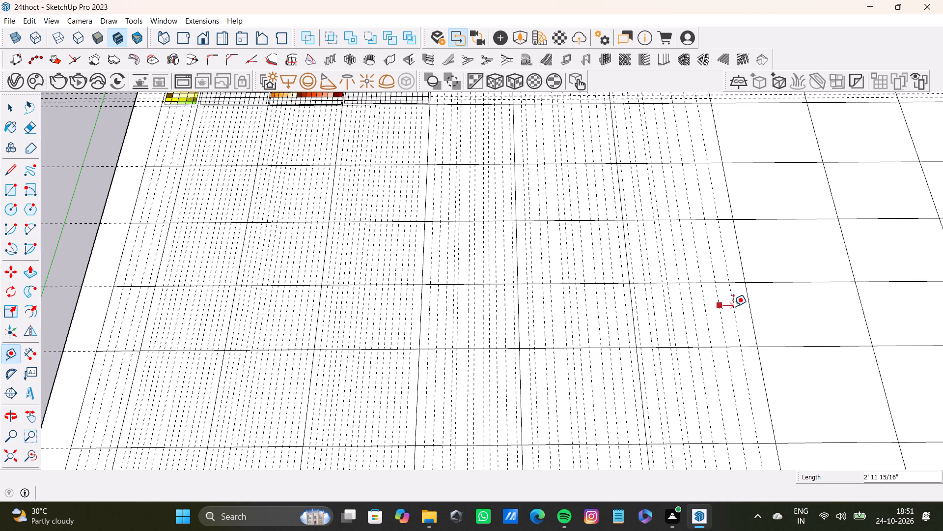
click(735, 307)
click(748, 309)
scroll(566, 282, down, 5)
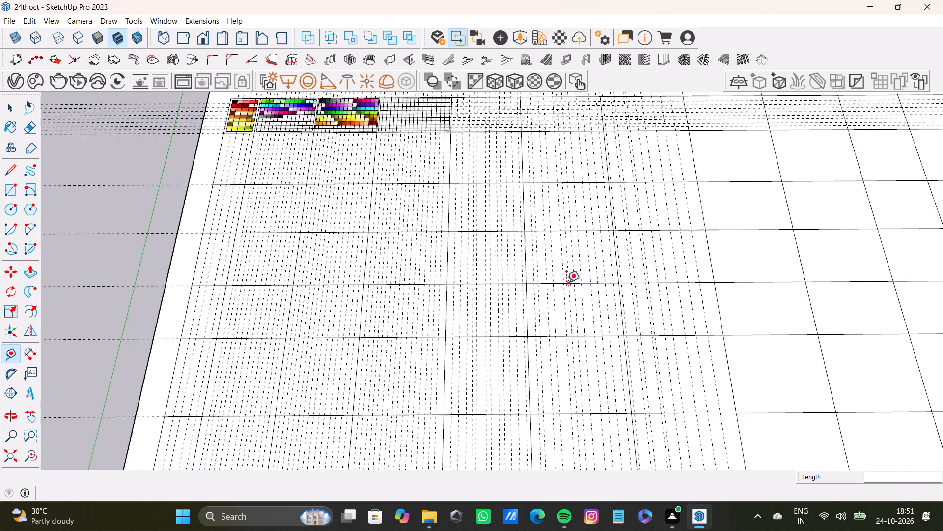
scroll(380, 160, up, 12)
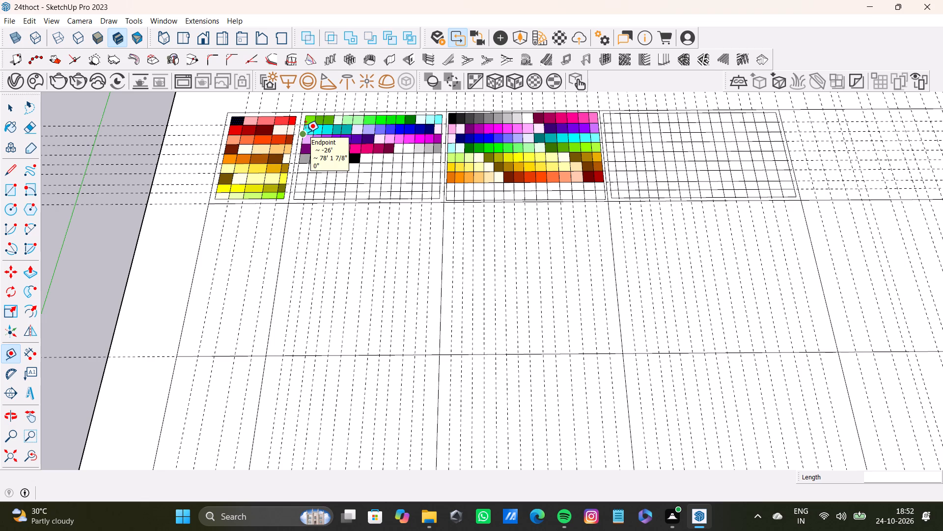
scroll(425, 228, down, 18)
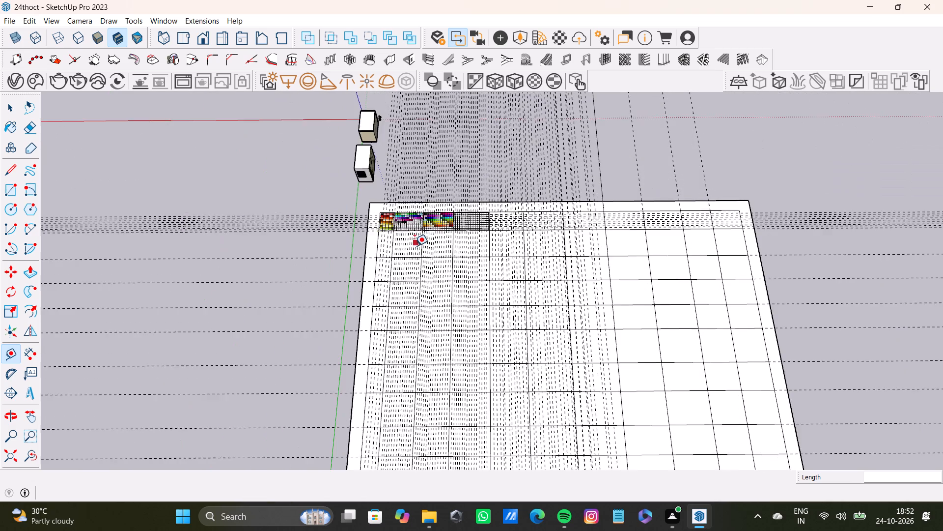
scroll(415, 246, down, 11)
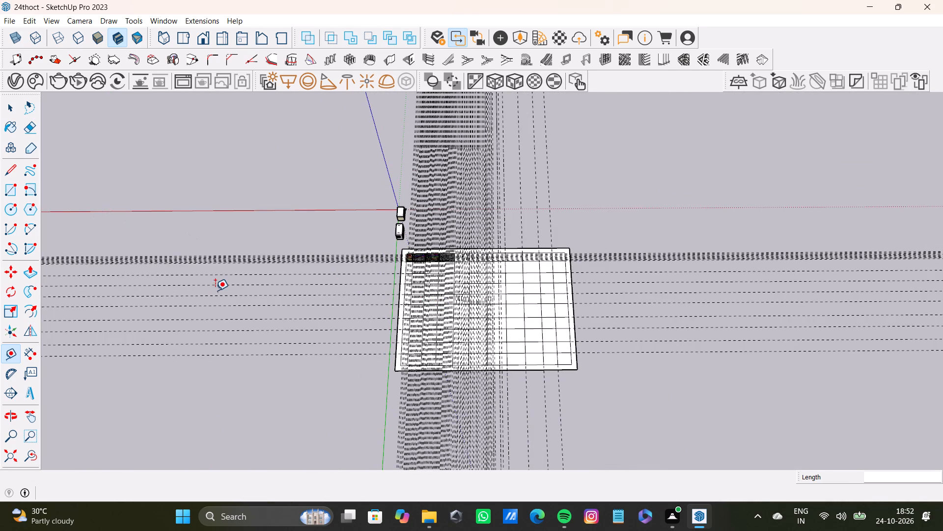
Examine the panel's guide layout, the colored grids and the two room models from several angles.
scroll(475, 252, up, 9)
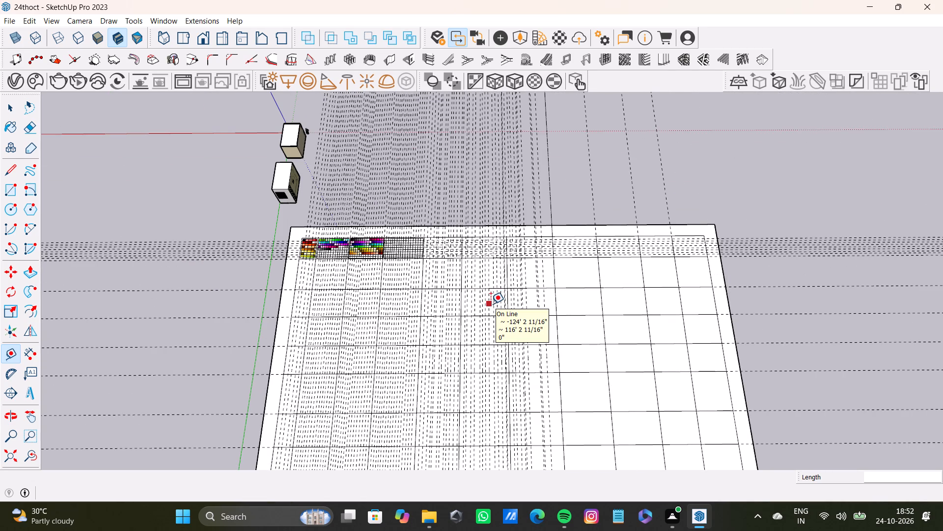
scroll(326, 292, down, 9)
middle_drag(329, 295, 529, 348)
scroll(437, 360, down, 5)
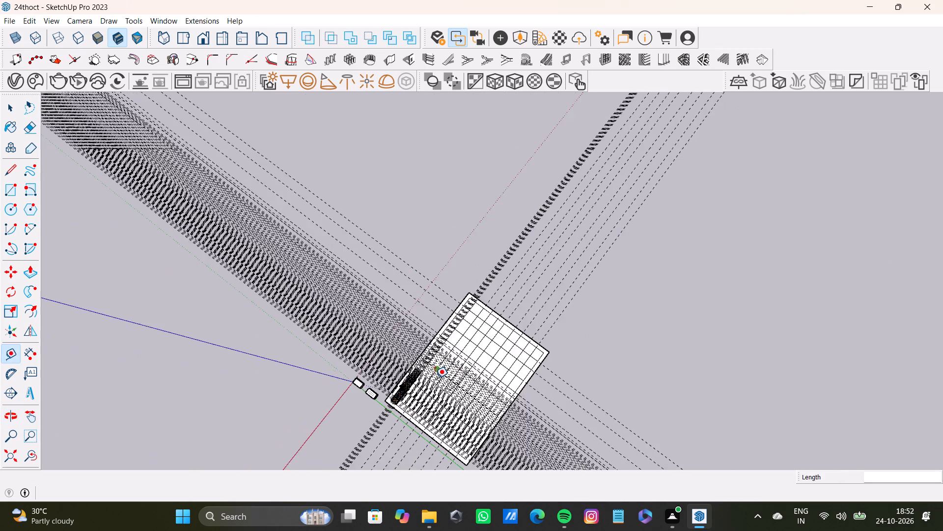
shift+middle_drag(435, 378, 473, 235)
scroll(453, 263, up, 20)
middle_drag(403, 283, 500, 197)
shift+middle_drag(354, 315, 492, 173)
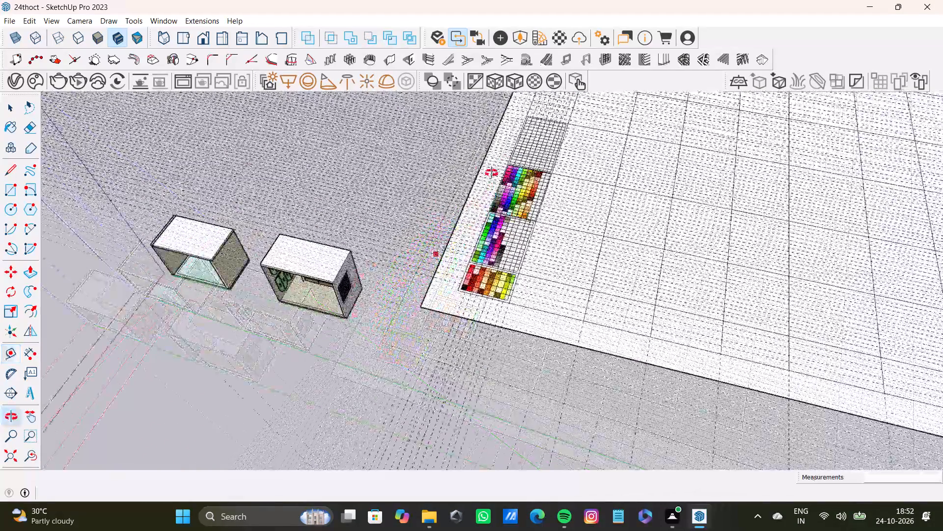
shift+middle_drag(492, 173, 500, 129)
scroll(424, 232, up, 4)
shift+middle_drag(400, 258, 525, 205)
scroll(467, 245, up, 8)
shift+middle_drag(420, 254, 459, 140)
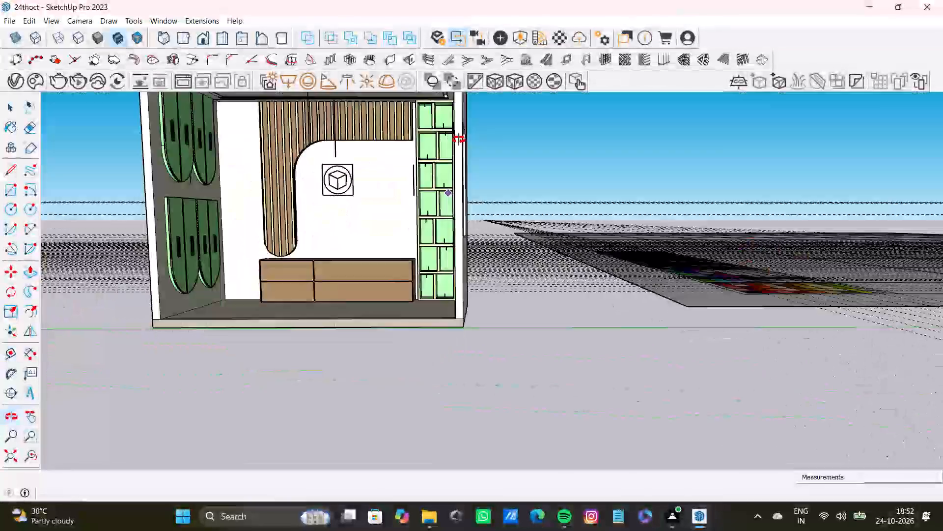
shift+middle_drag(459, 140, 427, 213)
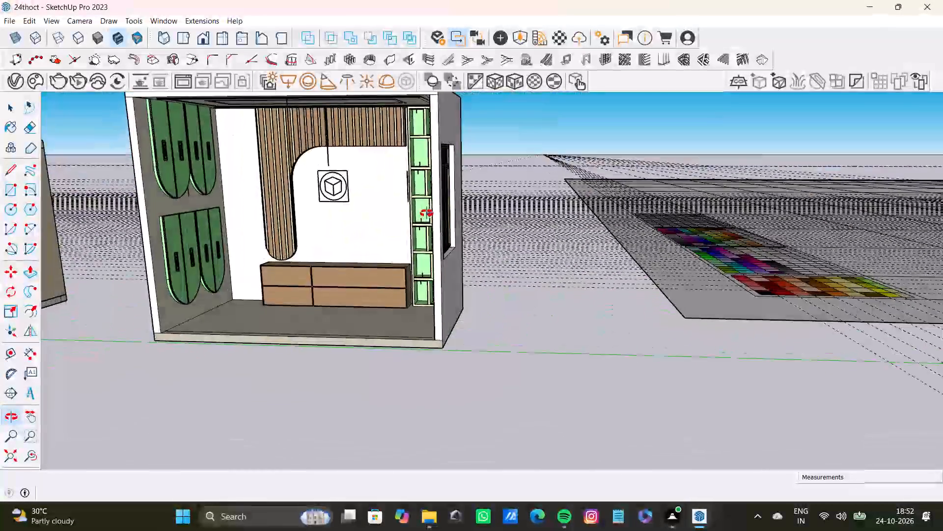
shift+middle_drag(427, 213, 414, 219)
scroll(412, 219, down, 6)
shift+middle_drag(413, 219, 274, 249)
scroll(471, 214, down, 10)
shift+middle_drag(482, 220, 409, 361)
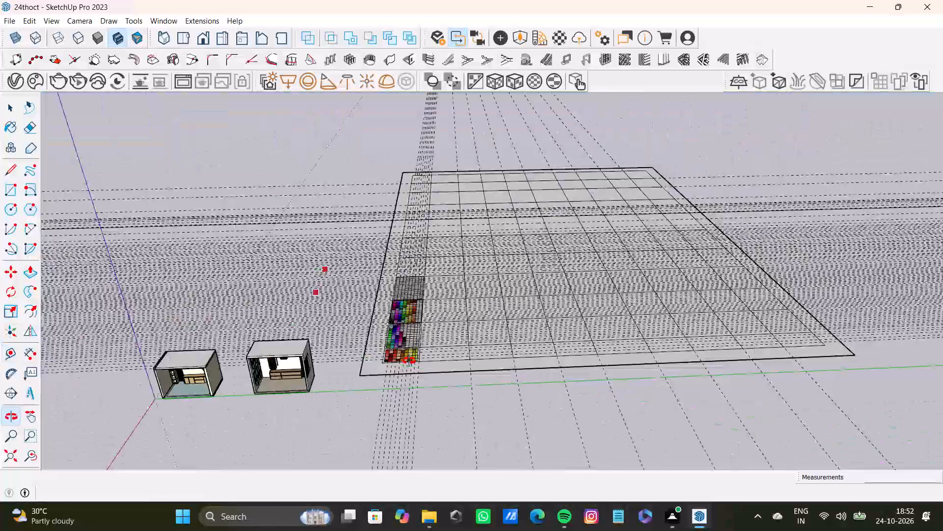
shift+middle_drag(409, 361, 381, 396)
Add closely spaced guides about 2' apart in the near part of the eighth panel column, just past the seventh column's far dividing line.
scroll(377, 321, down, 5)
scroll(436, 220, up, 12)
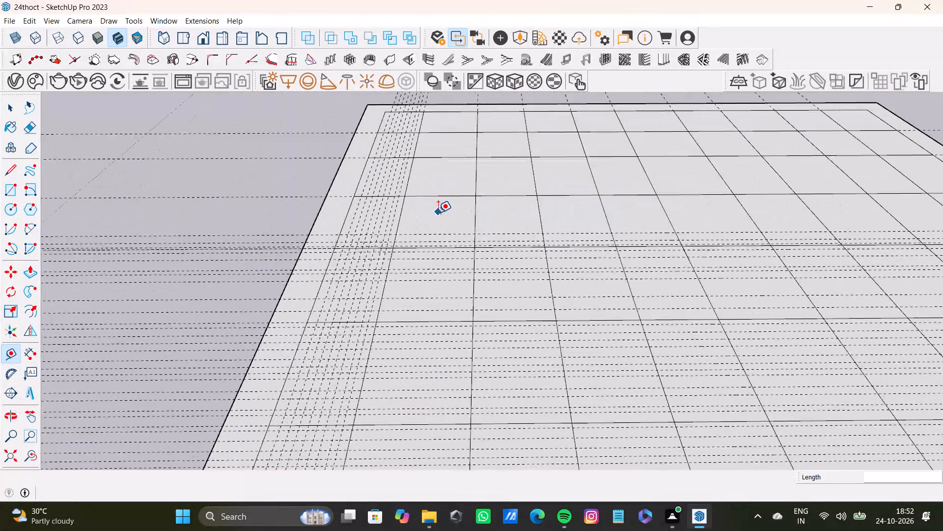
scroll(438, 212, up, 5)
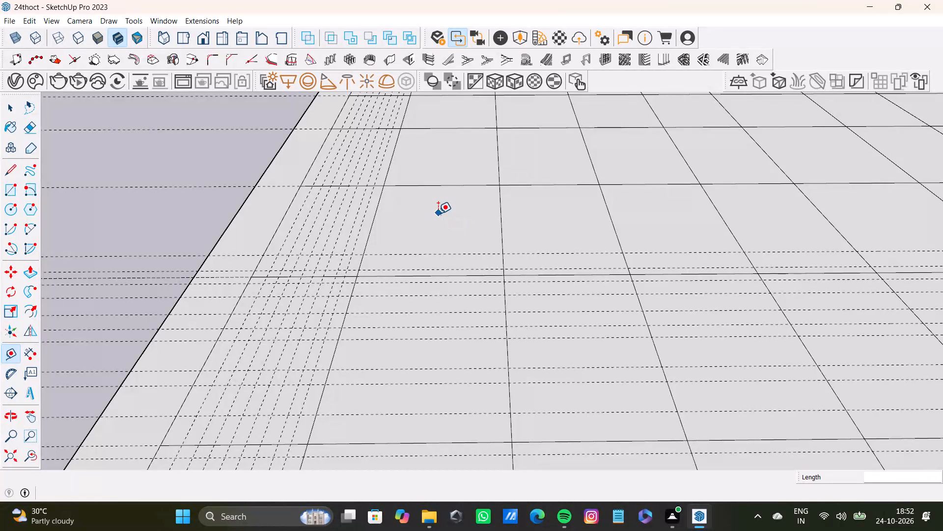
click(444, 254)
click(448, 262)
click(451, 253)
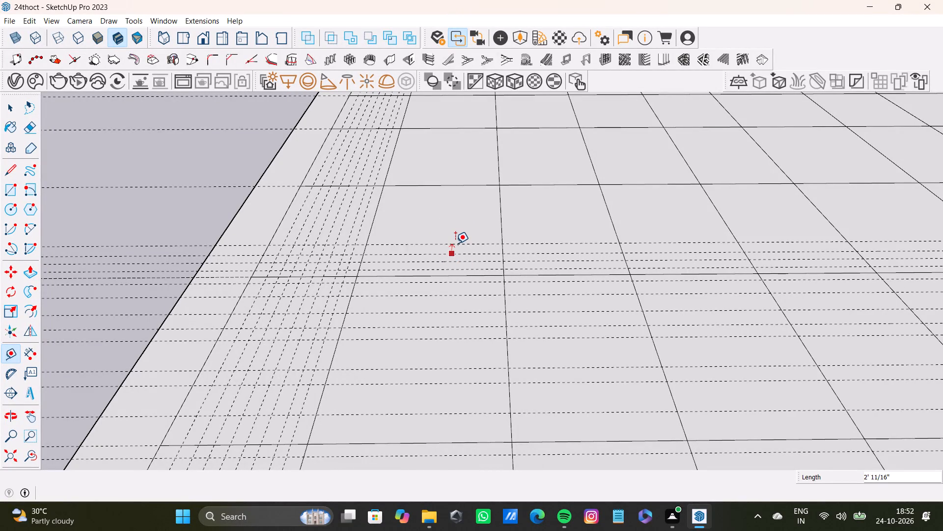
double_click(456, 245)
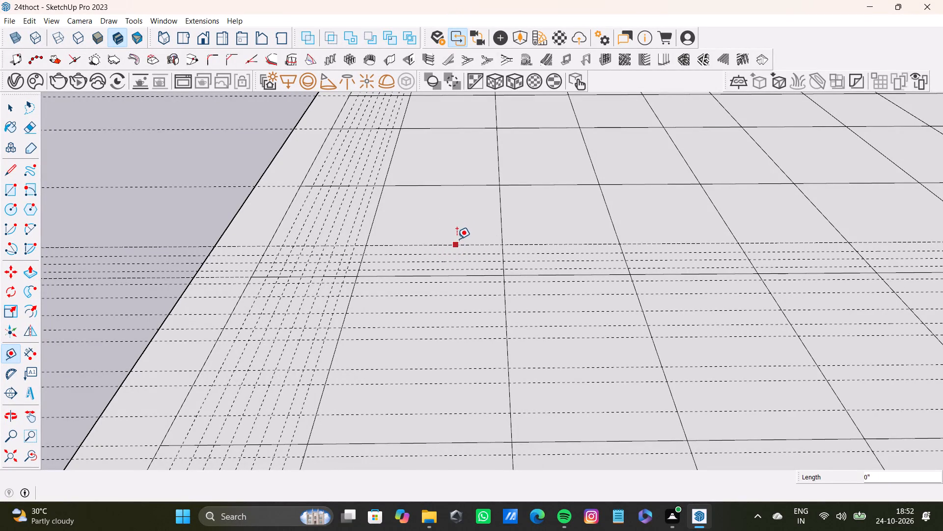
click(457, 235)
click(457, 235)
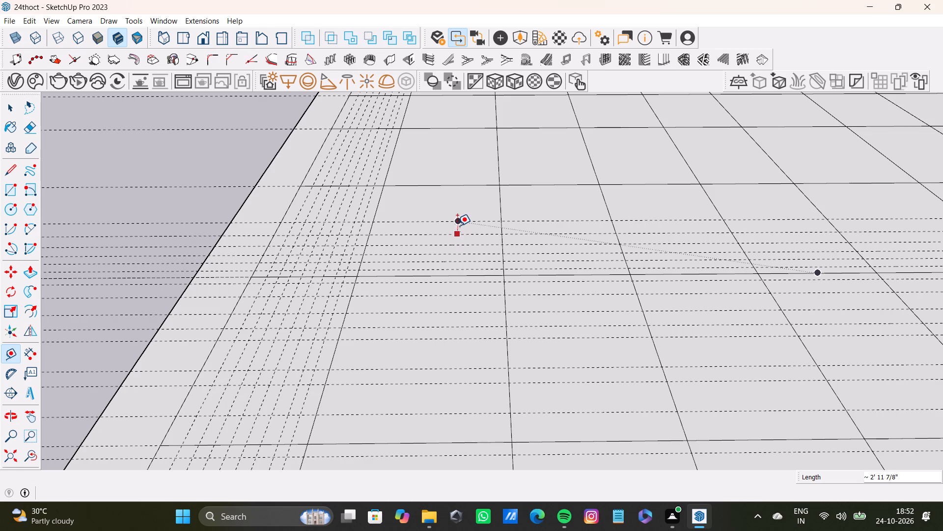
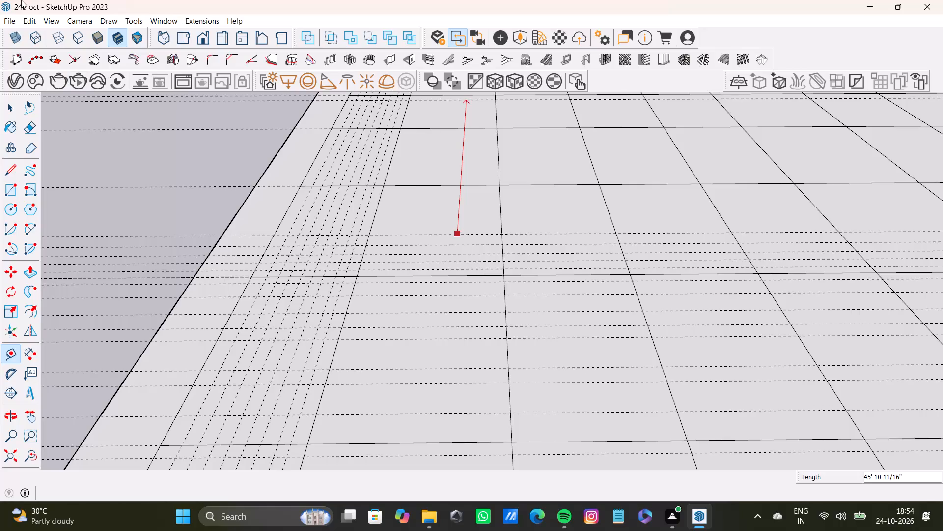
Abandon the guide in progress and delete all construction guides from the model.
scroll(341, 261, down, 9)
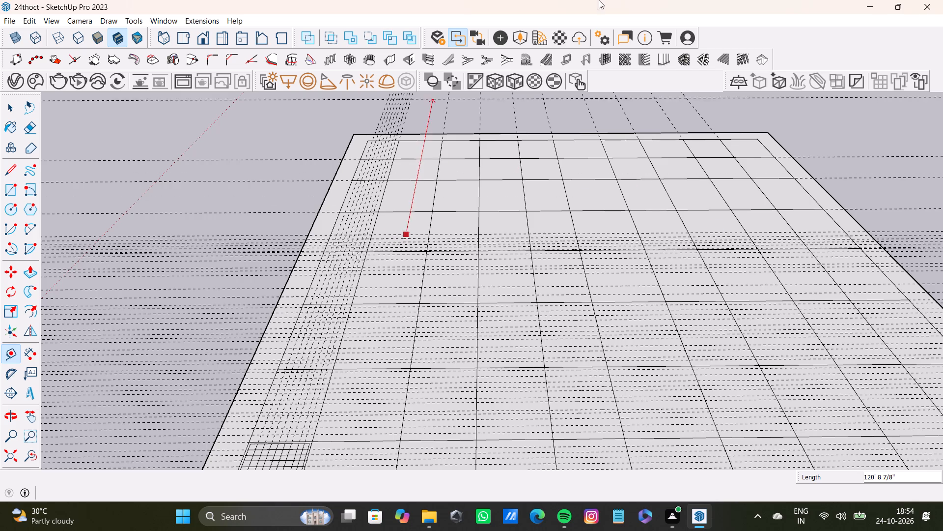
scroll(786, 401, down, 14)
shift+scroll(593, 349, up, 1)
shift+middle_drag(593, 346, 465, 244)
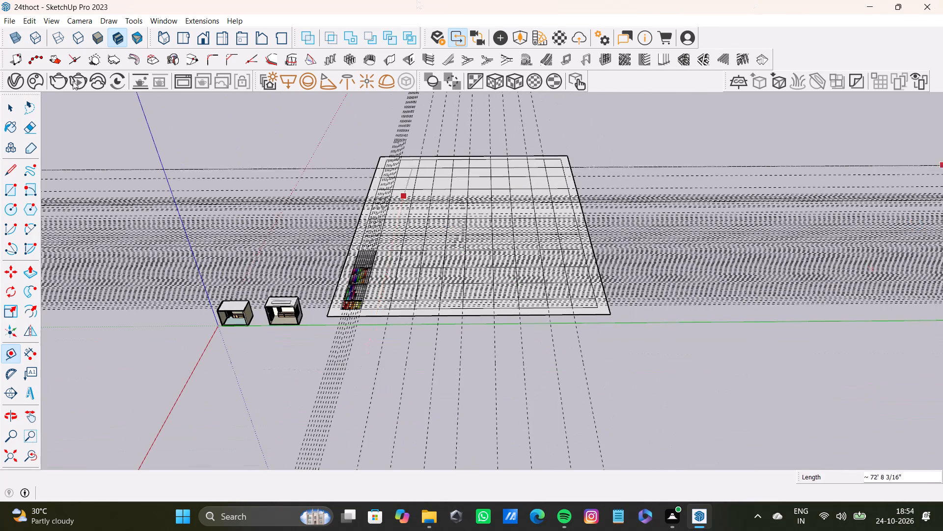
key(space)
click(31, 19)
click(81, 124)
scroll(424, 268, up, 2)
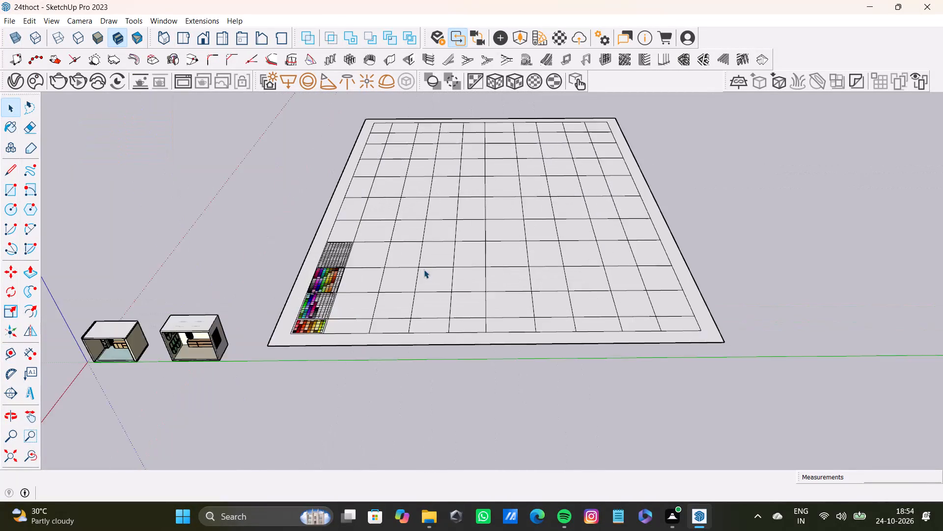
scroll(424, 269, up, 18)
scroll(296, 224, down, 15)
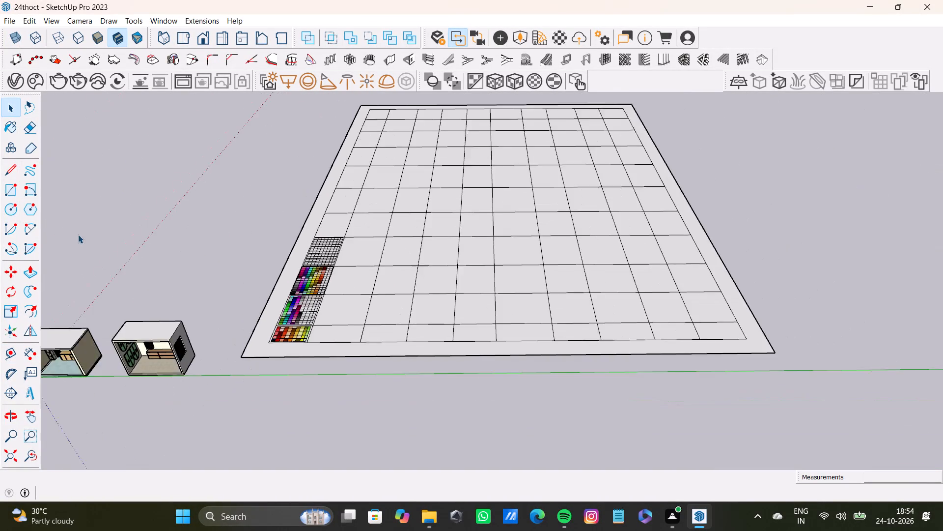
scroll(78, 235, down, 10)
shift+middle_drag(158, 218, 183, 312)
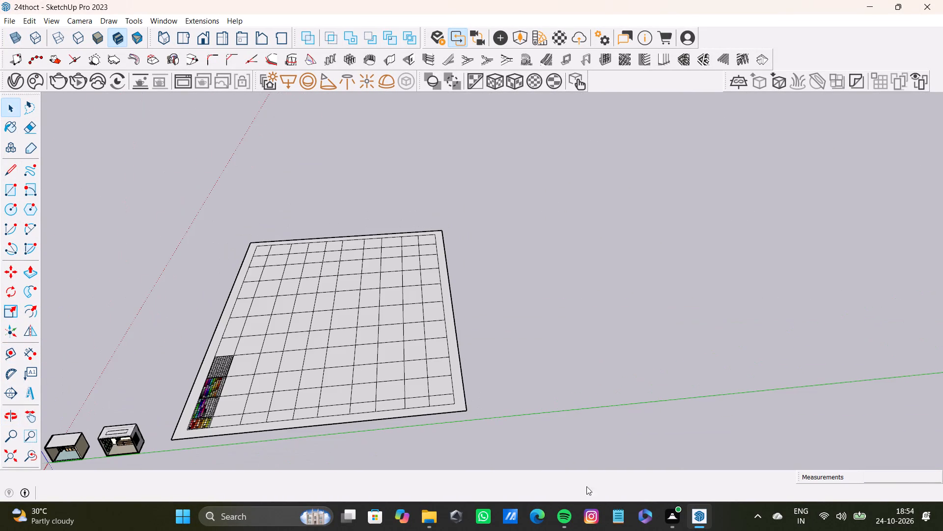
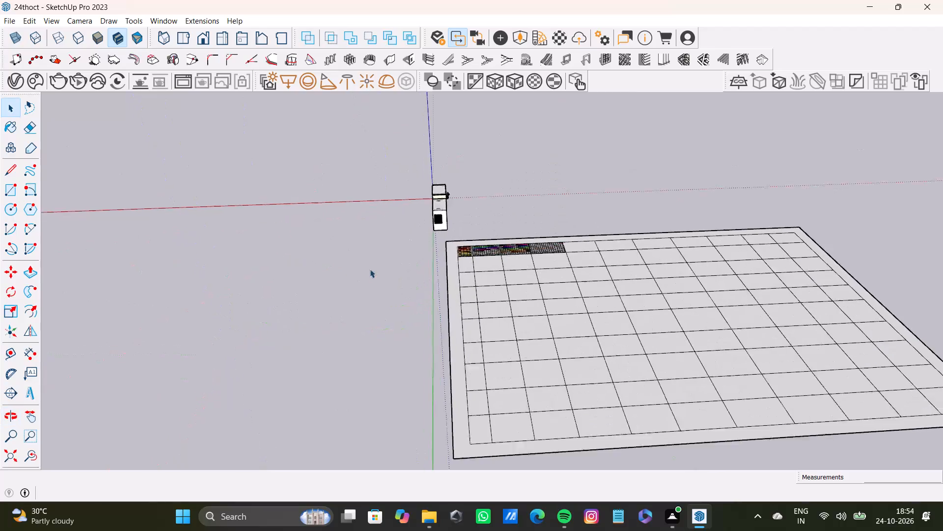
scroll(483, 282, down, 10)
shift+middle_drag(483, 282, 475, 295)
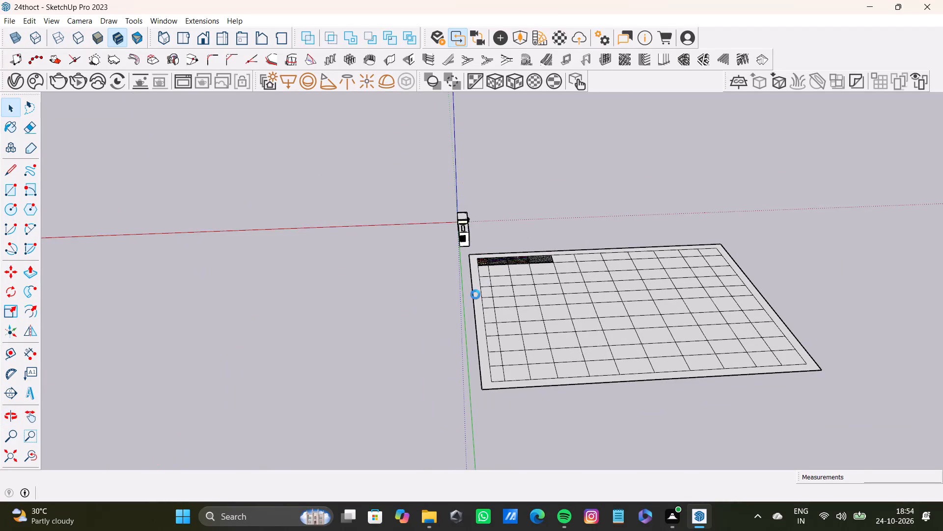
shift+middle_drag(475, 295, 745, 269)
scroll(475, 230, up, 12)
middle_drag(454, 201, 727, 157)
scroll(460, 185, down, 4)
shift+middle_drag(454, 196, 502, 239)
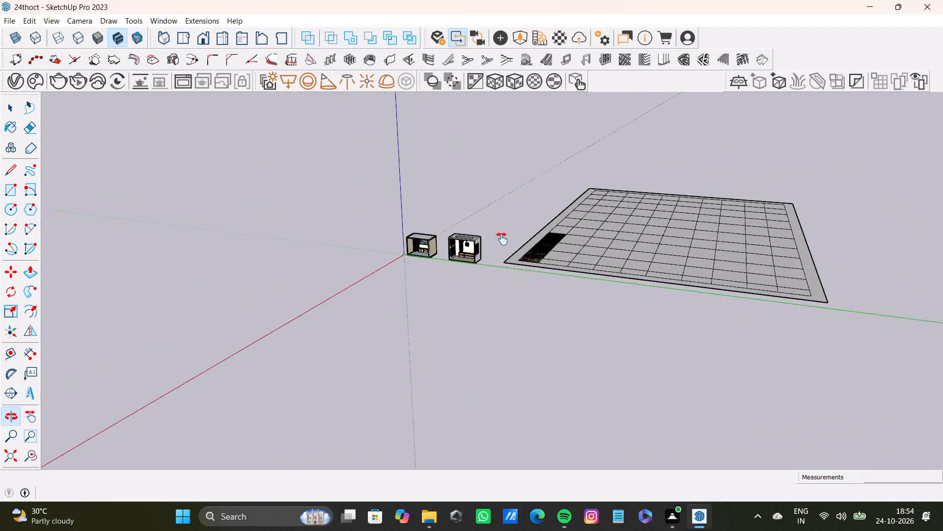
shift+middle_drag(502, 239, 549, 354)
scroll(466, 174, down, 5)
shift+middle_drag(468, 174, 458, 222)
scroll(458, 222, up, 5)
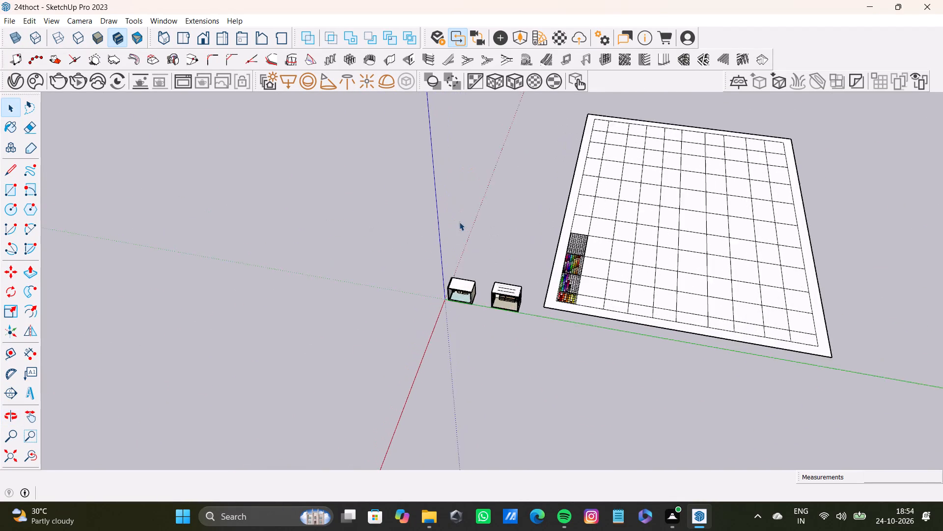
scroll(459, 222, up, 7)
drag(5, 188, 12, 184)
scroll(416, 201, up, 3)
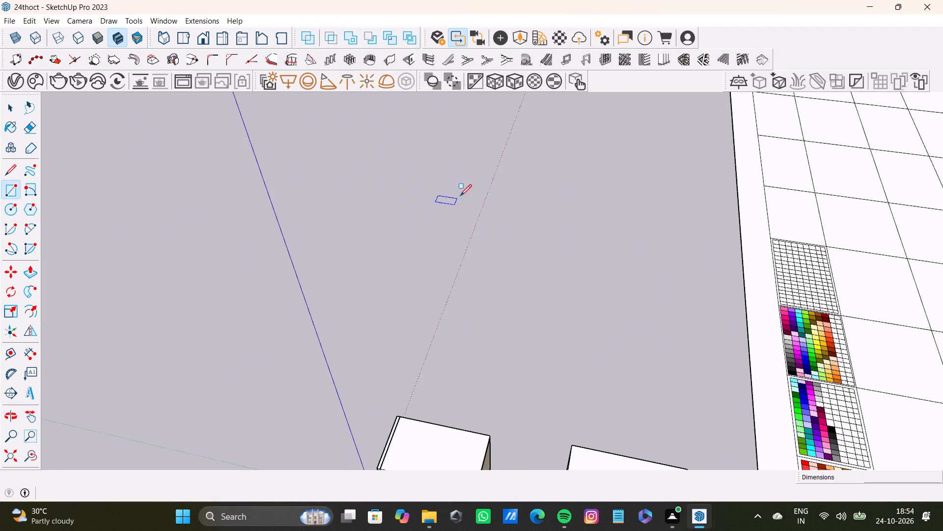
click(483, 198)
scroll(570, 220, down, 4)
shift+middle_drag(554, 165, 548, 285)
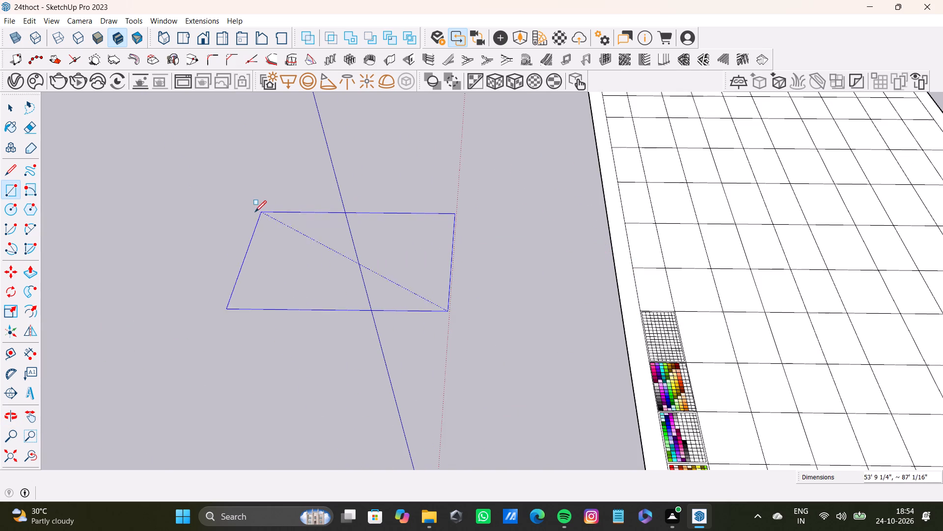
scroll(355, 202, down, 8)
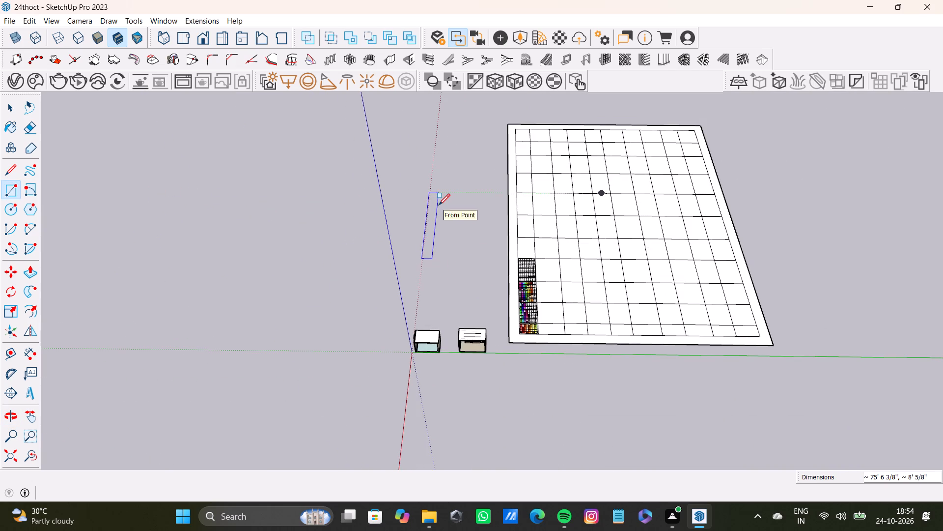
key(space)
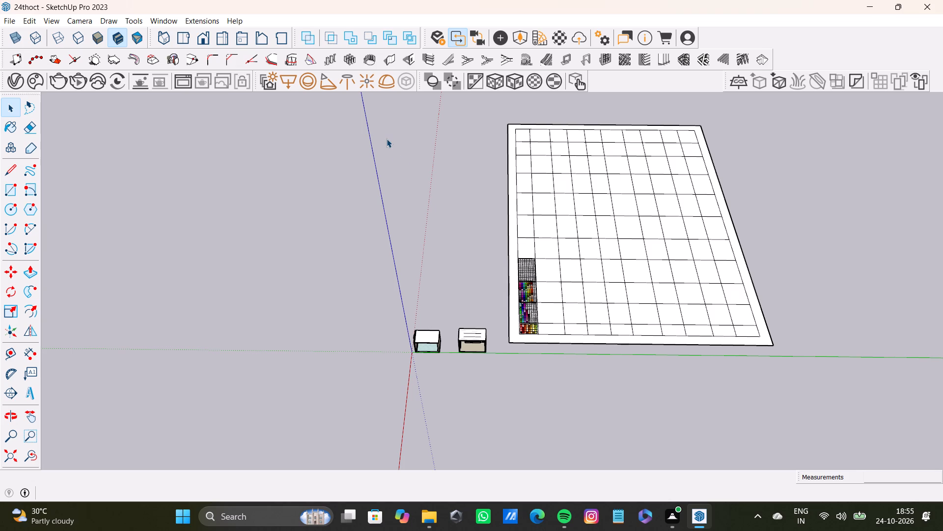
Draw a rectangle about 62' 9" by 282' 2" on the ground beside the large grid panel, alongside the green axis.
scroll(387, 139, down, 9)
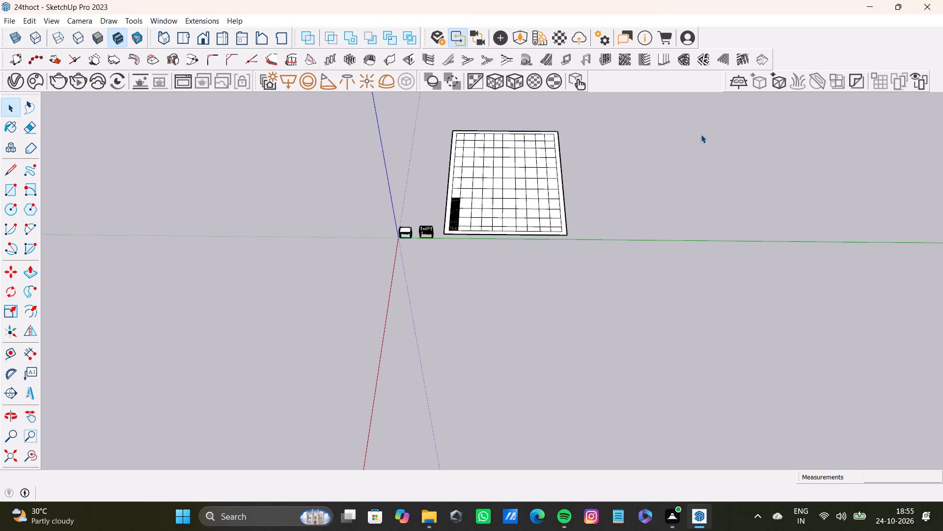
scroll(734, 103, down, 8)
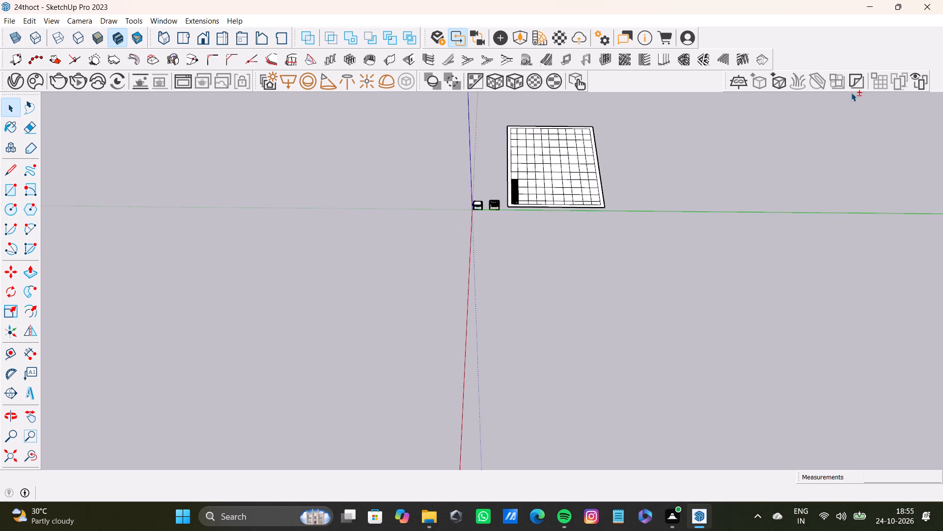
shift+middle_drag(830, 96, 503, 203)
click(16, 189)
scroll(376, 287, up, 4)
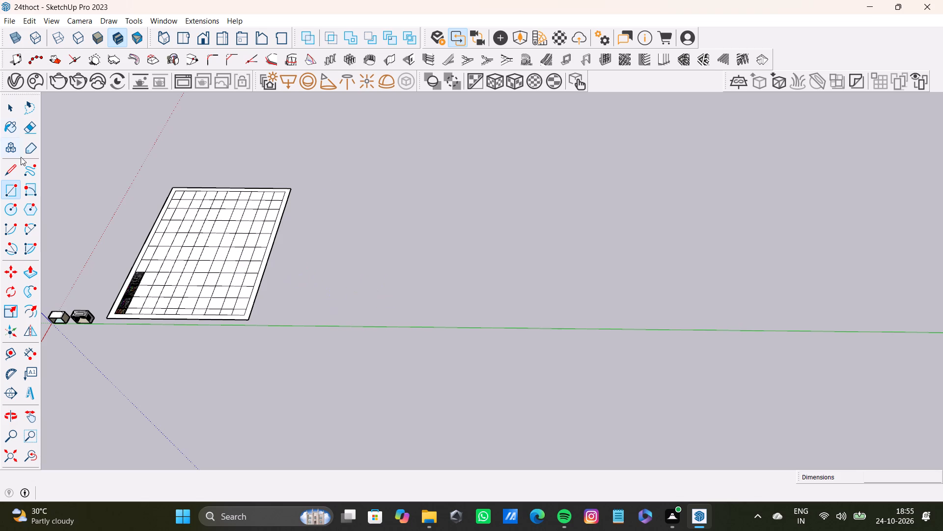
click(17, 190)
click(291, 272)
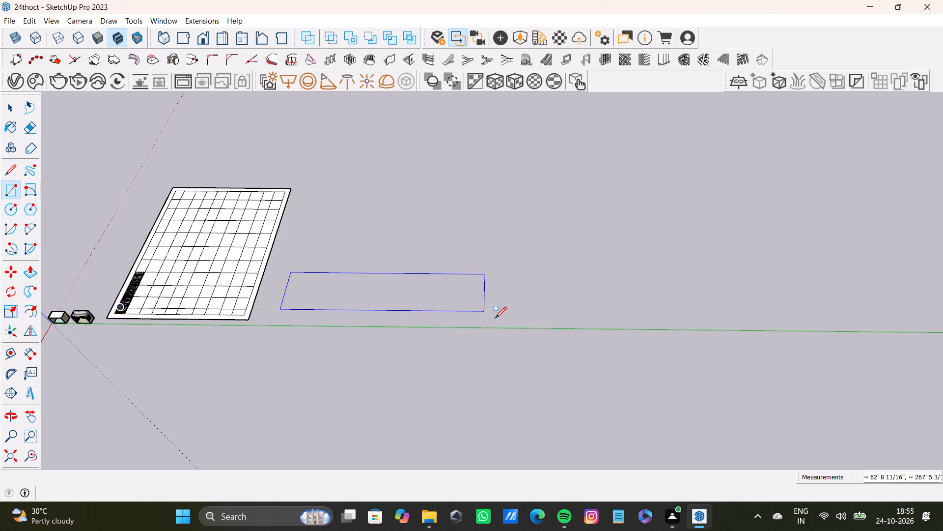
click(495, 318)
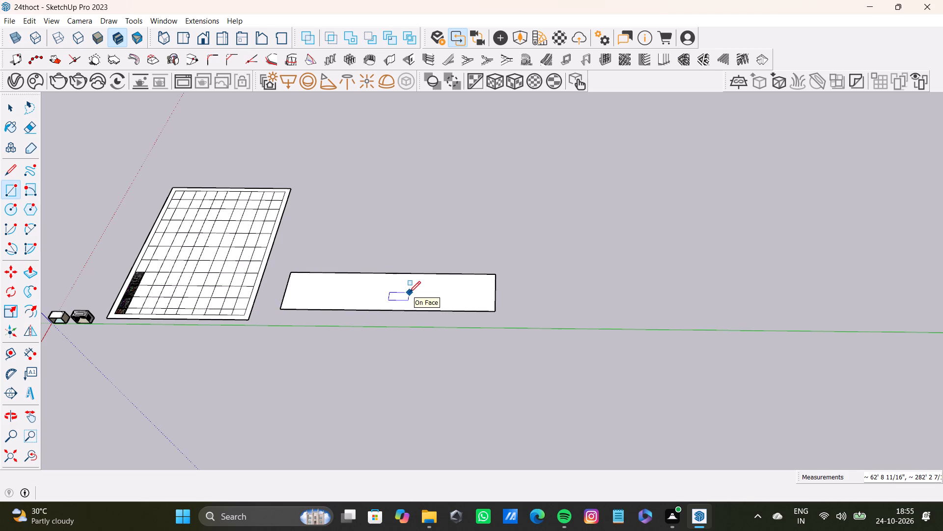
key(space)
Push/Pull the new rectangle up about 8' 1" into a slab.
click(409, 293)
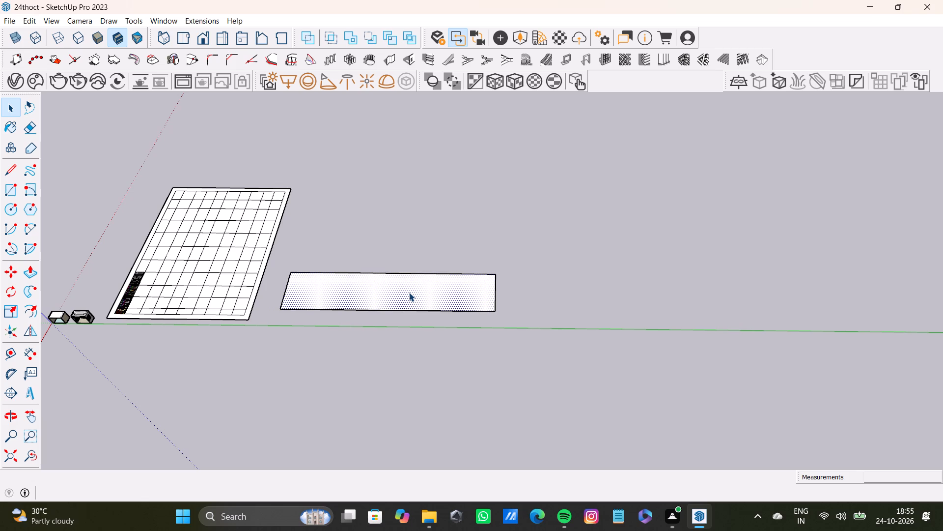
key(p)
click(414, 307)
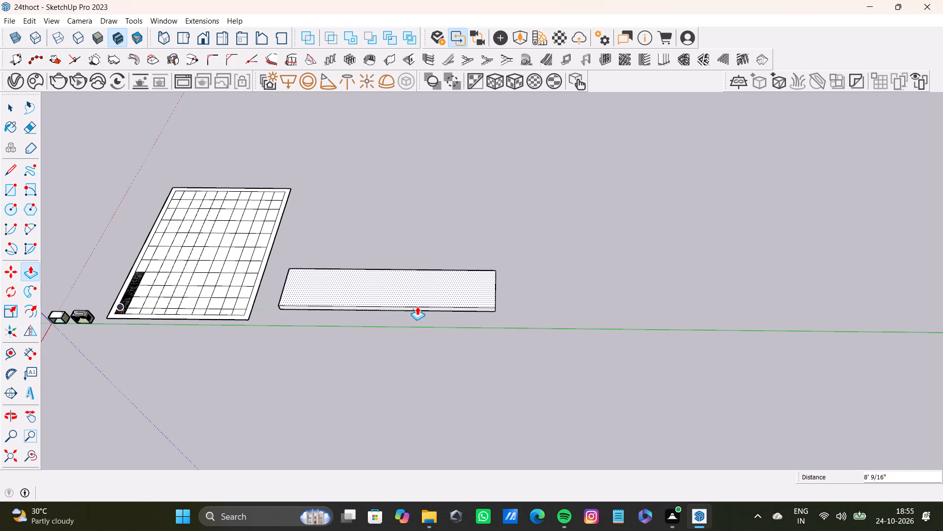
Shorten the slab by pushing its short end face nearest the grid panel inward about 98' 1".
scroll(313, 288, up, 4)
scroll(312, 288, down, 5)
middle_drag(318, 312, 336, 309)
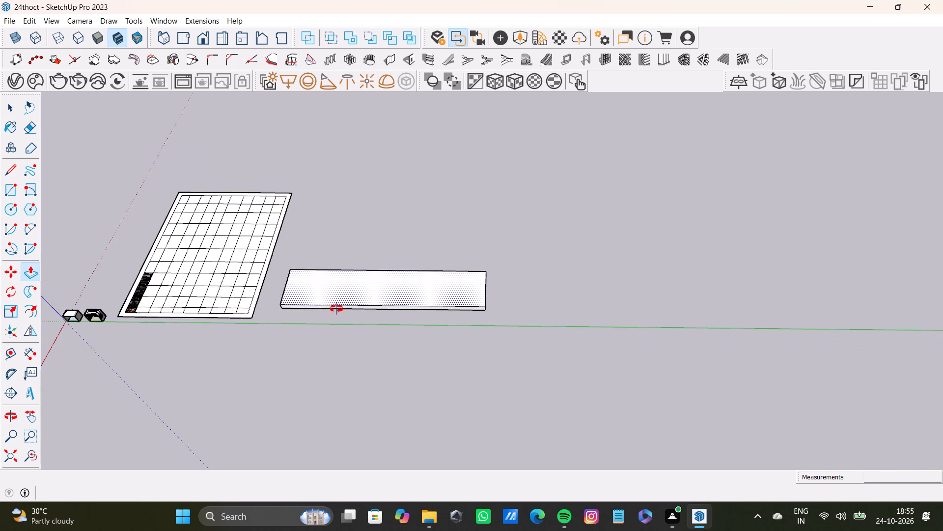
middle_drag(336, 309, 421, 287)
scroll(294, 371, up, 9)
middle_drag(295, 370, 419, 293)
scroll(357, 413, up, 7)
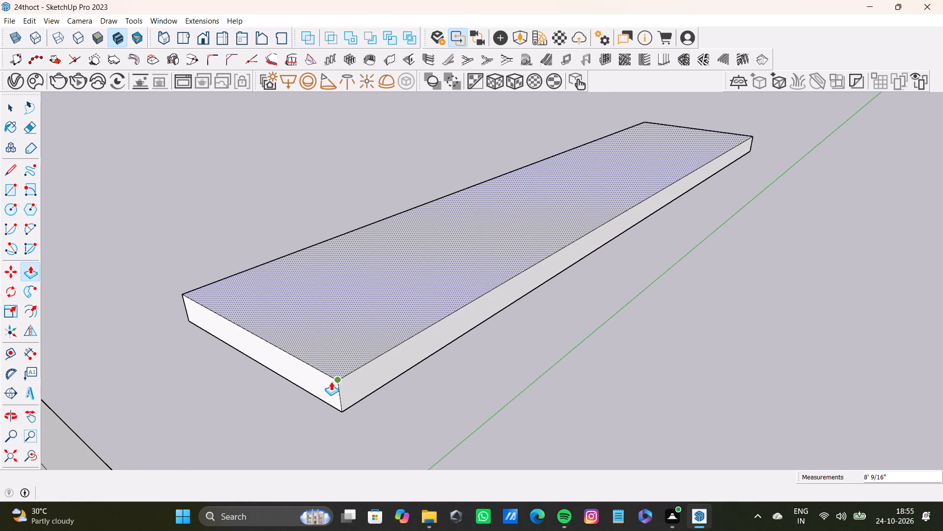
key(space)
click(328, 385)
key(p)
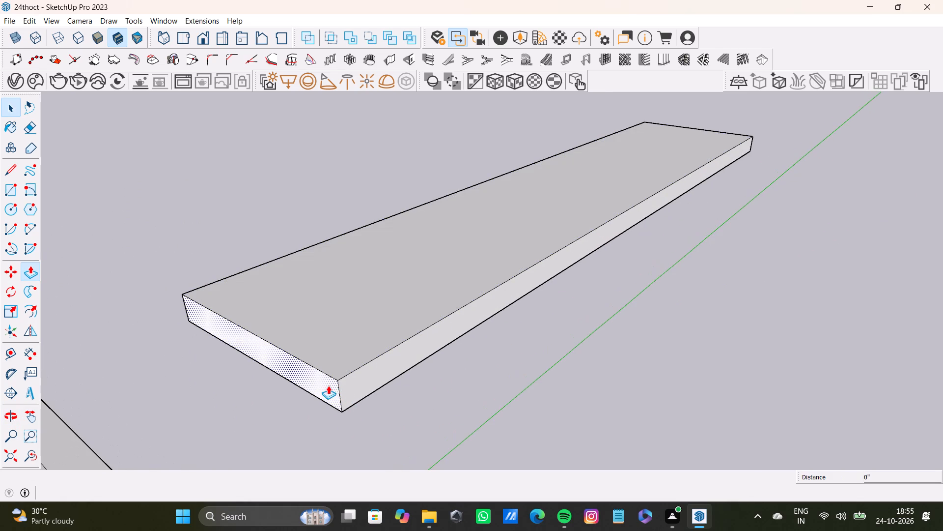
drag(328, 386, 566, 212)
Push the slab's top face down slightly to thin the slab.
scroll(572, 208, down, 8)
middle_drag(556, 218, 226, 205)
scroll(517, 259, down, 7)
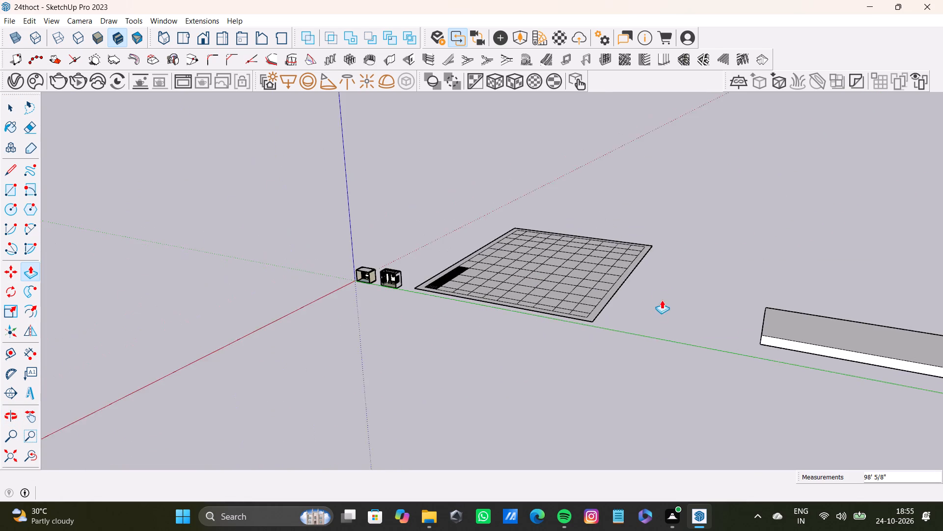
shift+middle_drag(662, 300, 315, 302)
scroll(356, 333, up, 4)
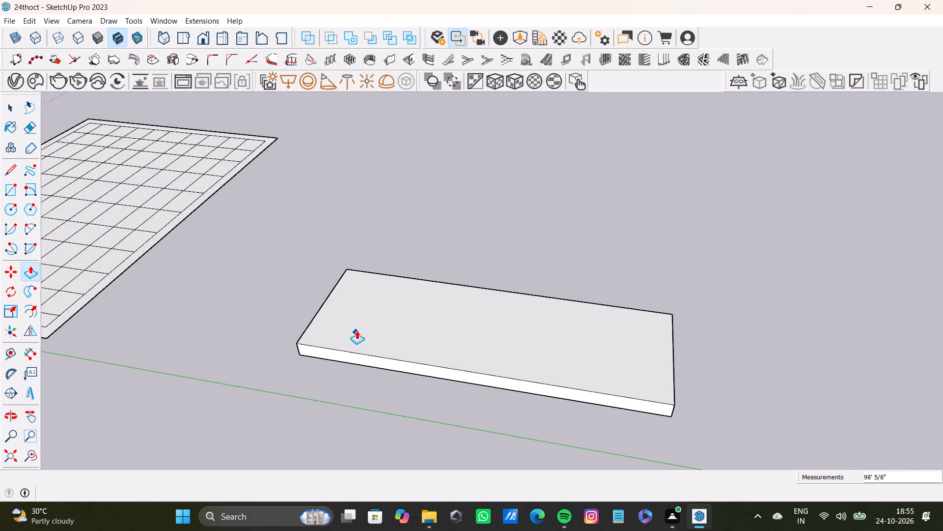
middle_drag(357, 329, 399, 263)
key(space)
click(396, 262)
key(p)
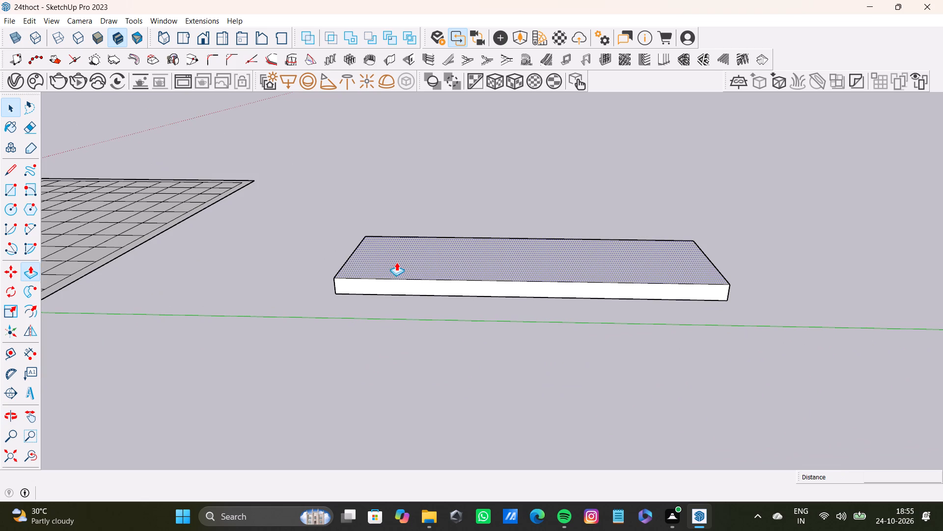
drag(396, 262, 397, 266)
key(space)
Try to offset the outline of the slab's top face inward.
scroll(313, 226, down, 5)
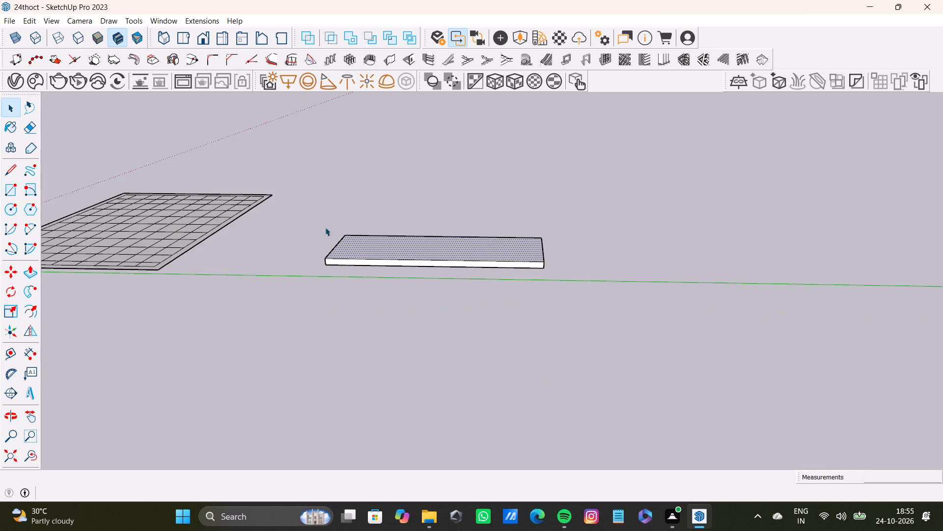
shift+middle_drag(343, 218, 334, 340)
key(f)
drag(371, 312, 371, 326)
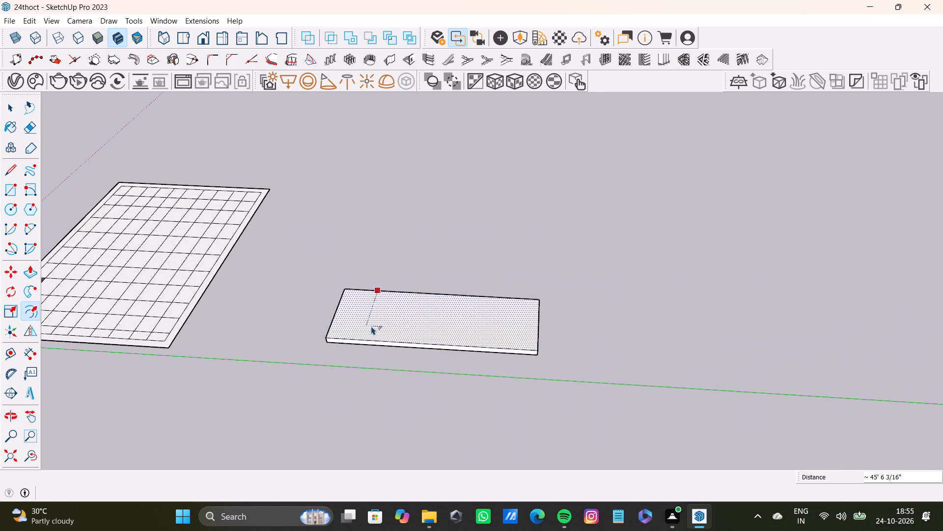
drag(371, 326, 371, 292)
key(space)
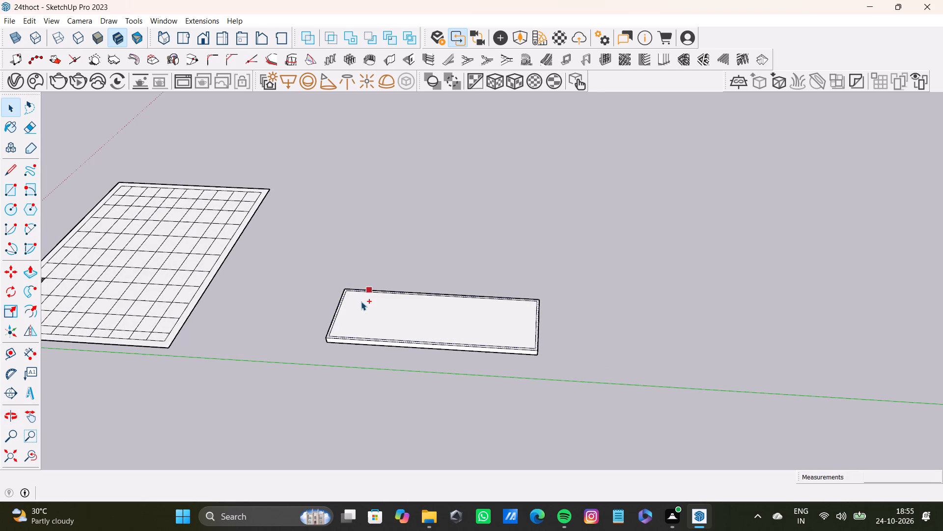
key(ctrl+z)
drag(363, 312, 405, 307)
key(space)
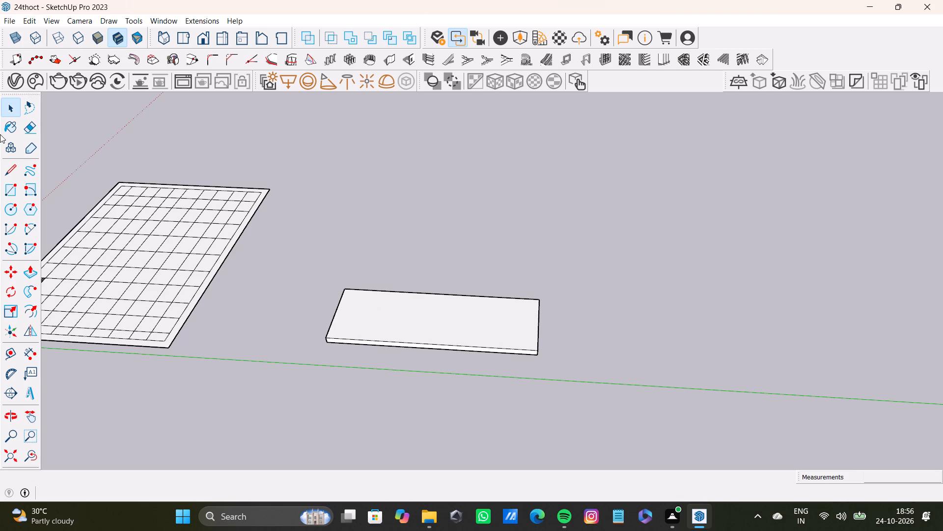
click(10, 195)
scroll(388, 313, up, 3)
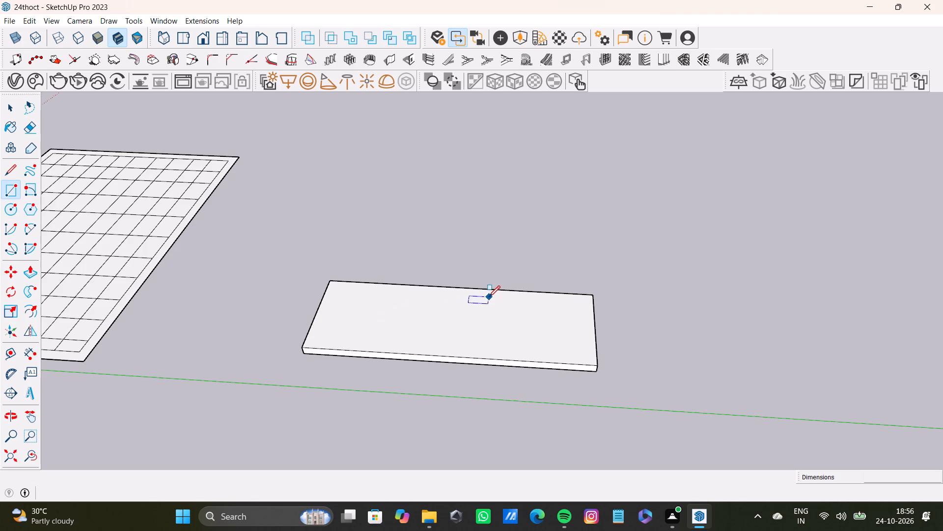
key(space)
Offset the outline of the slab's top face inward about 4' 10" to form a border.
text(f)
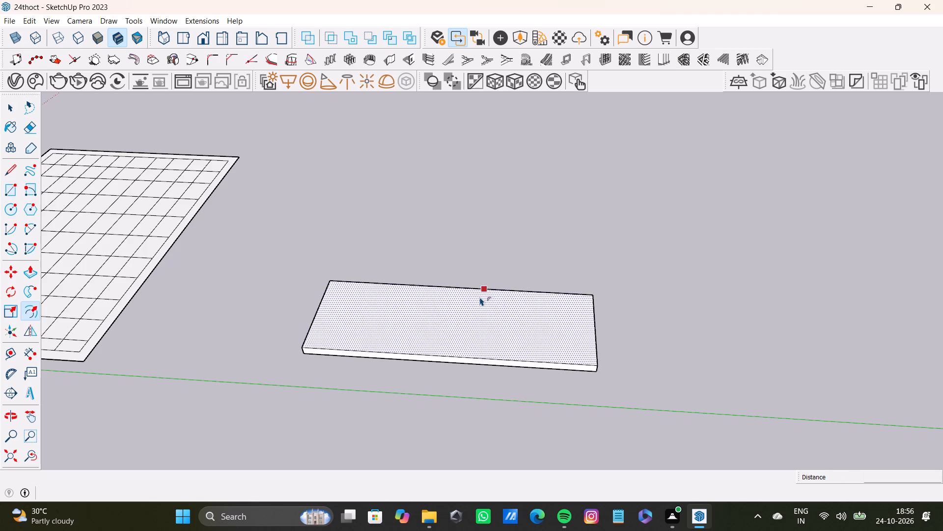
drag(467, 317, 468, 294)
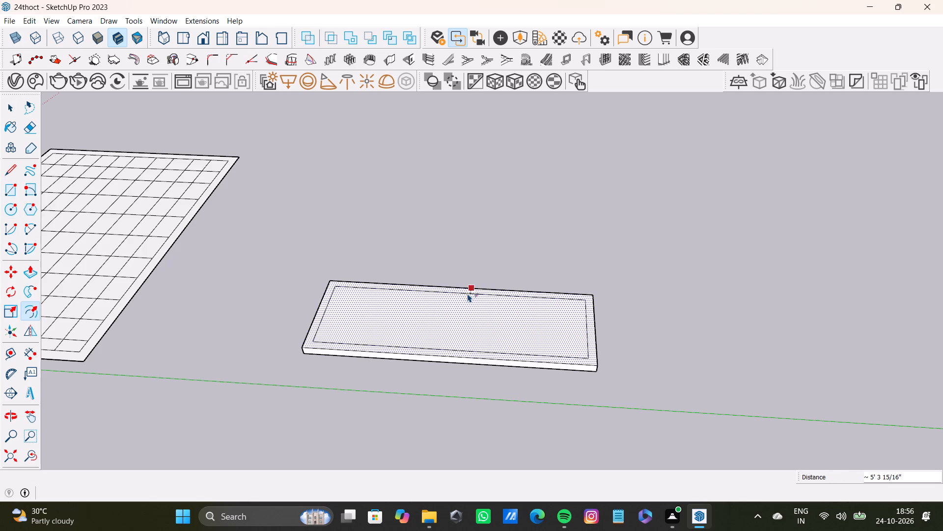
drag(468, 294, 468, 293)
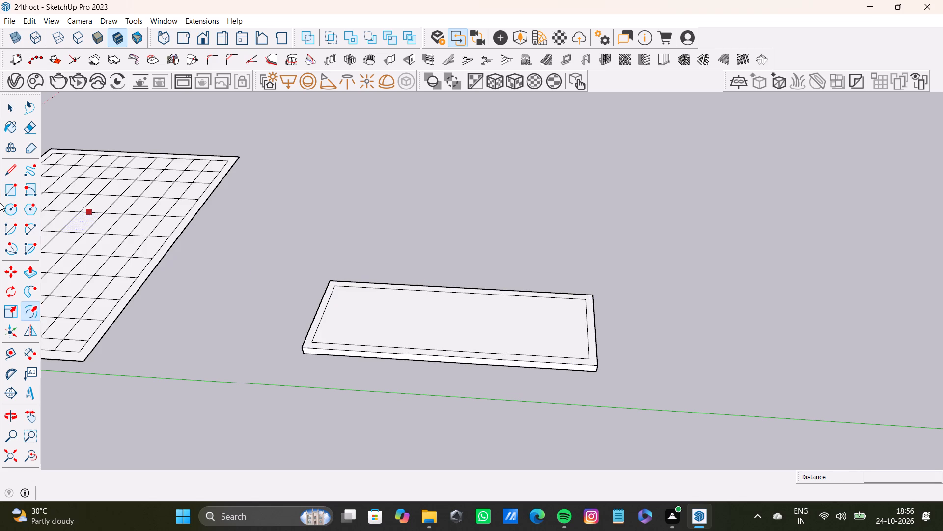
Draw lines extending the inner outline's long edge farthest from the green axis from both its corners to the slab's short edges.
click(10, 173)
scroll(303, 308, up, 5)
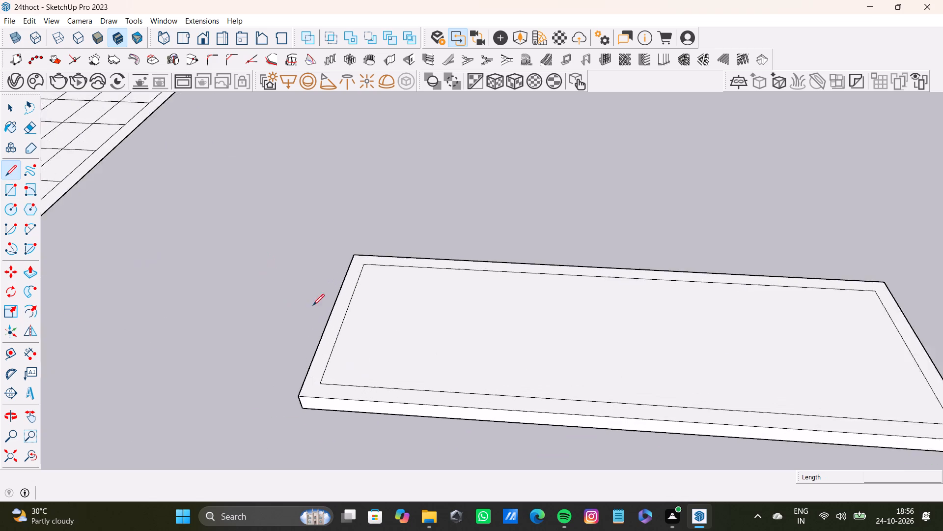
scroll(313, 305, up, 12)
click(396, 261)
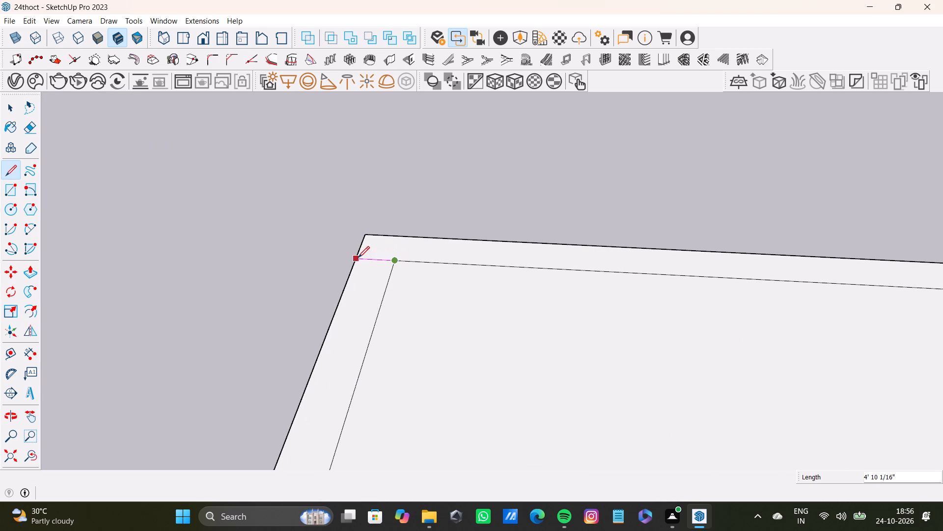
click(358, 258)
scroll(401, 293, down, 17)
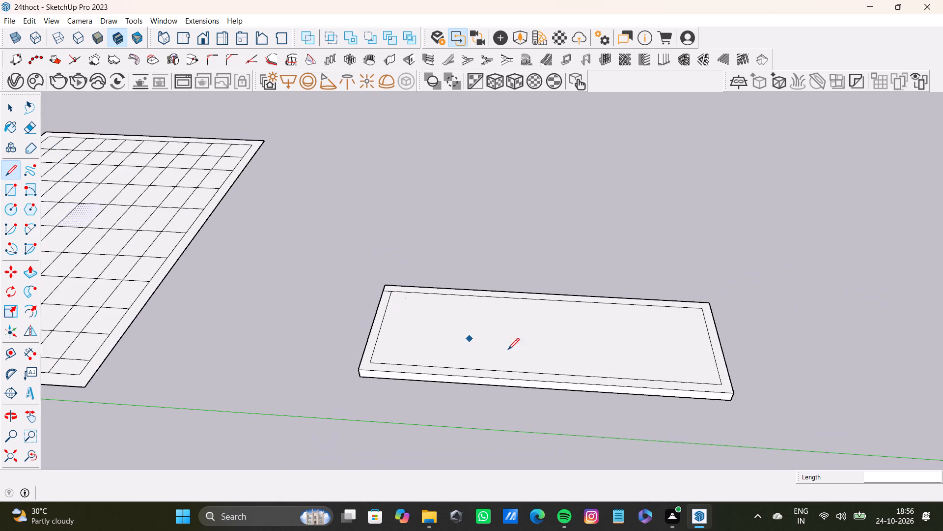
scroll(597, 288, up, 11)
click(741, 305)
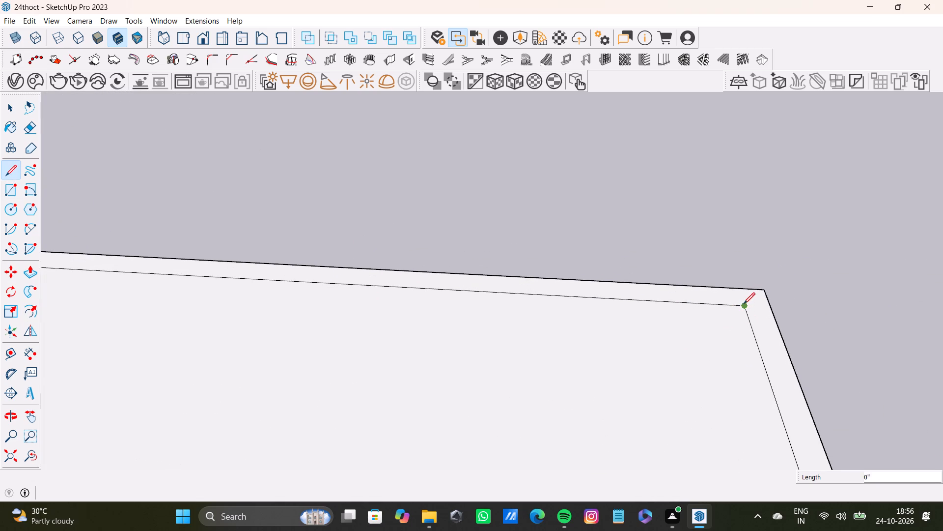
click(770, 301)
Draw lines extending the inner outline's long edge nearest the green axis from both its corners to the slab's short edges.
scroll(521, 315, down, 12)
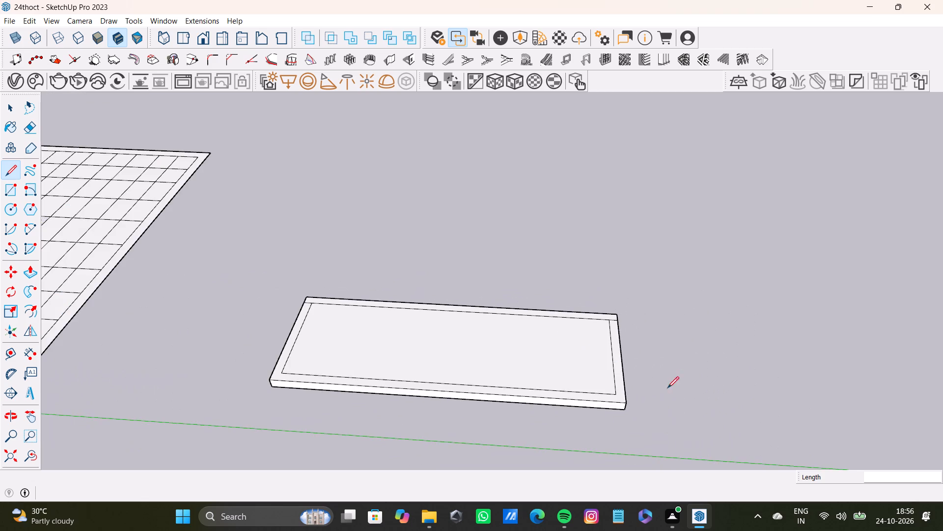
scroll(645, 405, up, 7)
click(599, 382)
click(623, 382)
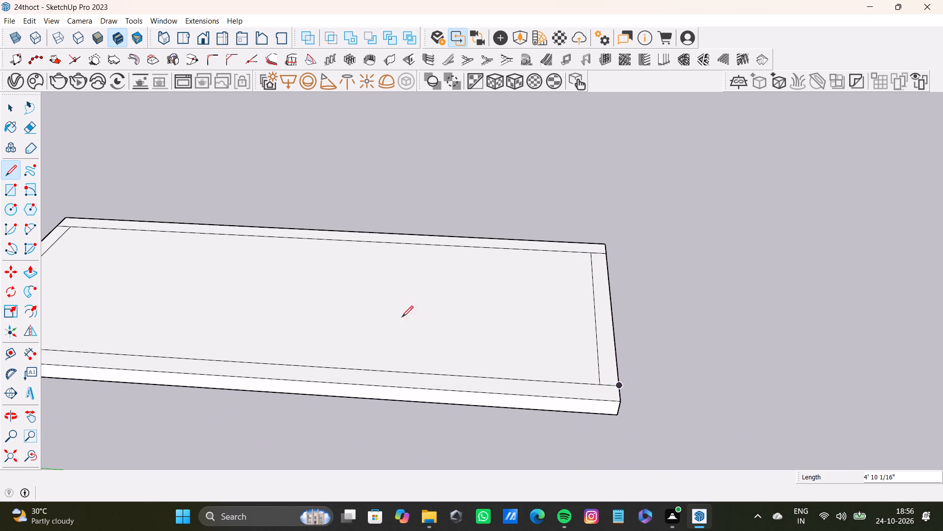
scroll(217, 291, down, 9)
scroll(113, 309, up, 11)
scroll(78, 303, down, 6)
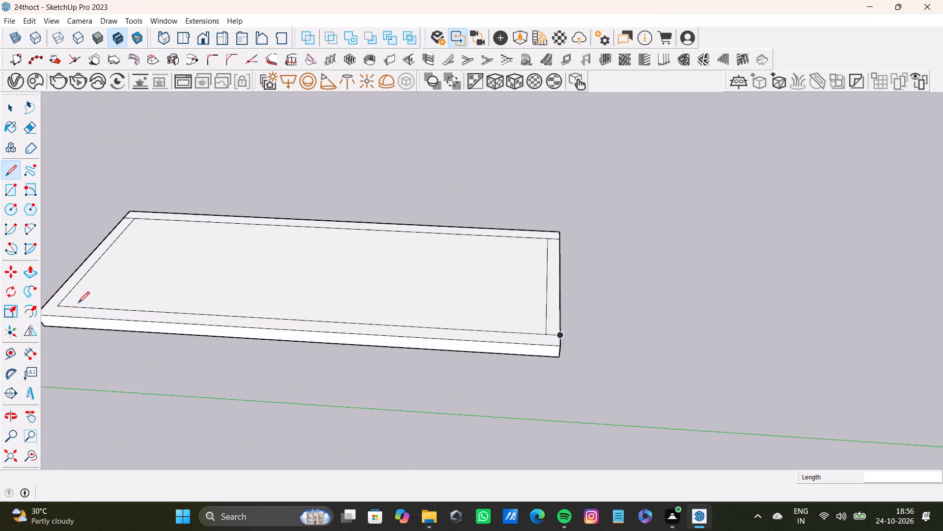
scroll(78, 303, down, 2)
middle_drag(78, 303, 176, 314)
scroll(159, 374, down, 7)
scroll(141, 403, up, 5)
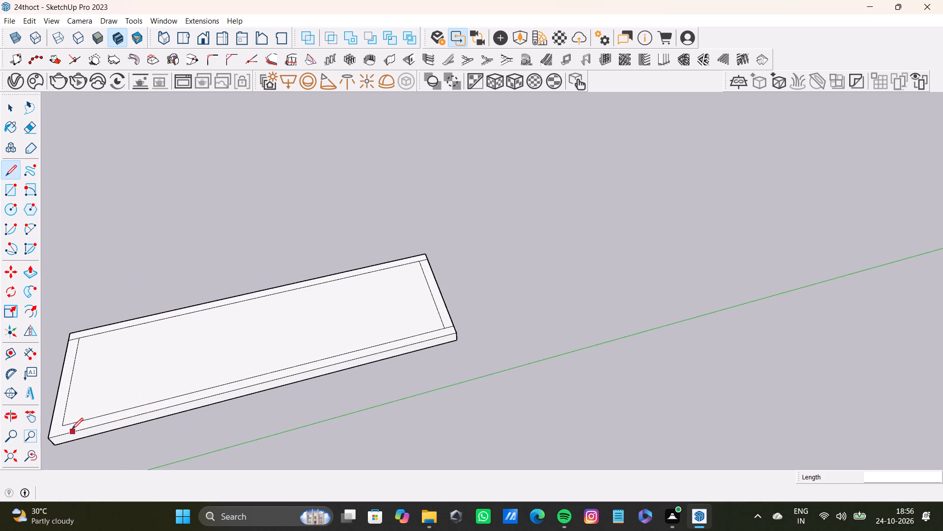
drag(59, 424, 55, 424)
click(51, 424)
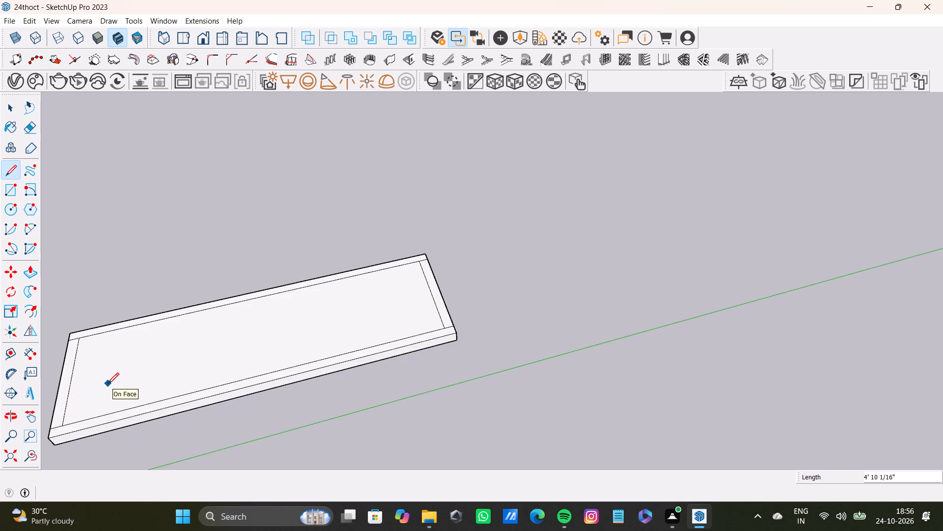
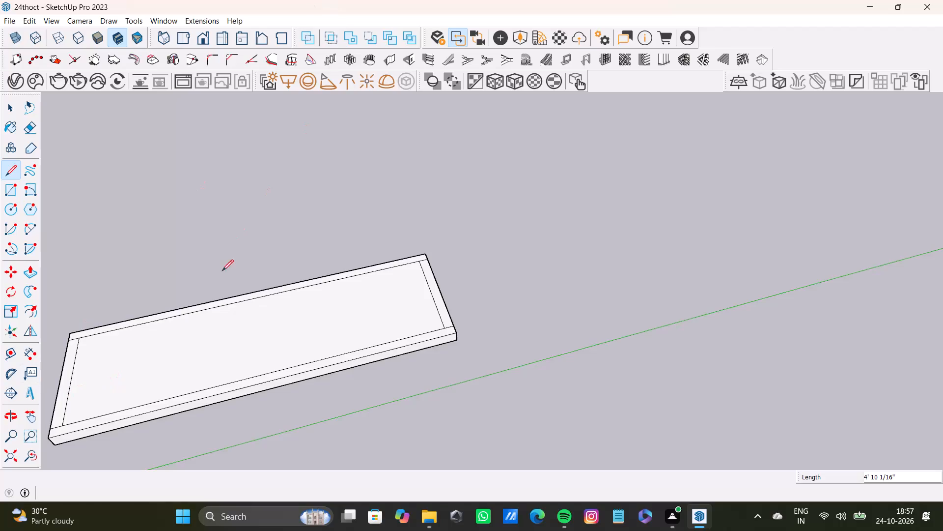
Push/Pull the slab's long border strip farthest from the green axis upward about 65' 2" to form a wall.
scroll(139, 324, up, 2)
key(space)
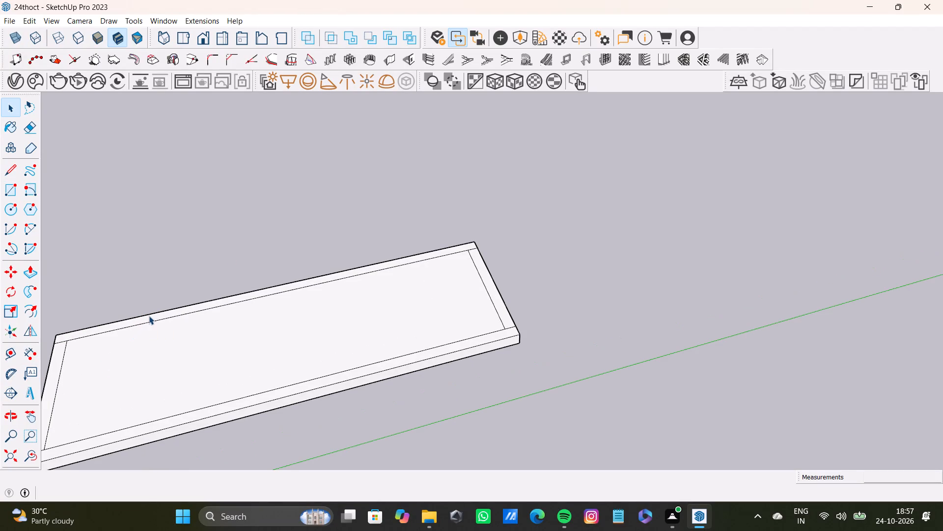
click(150, 317)
key(p)
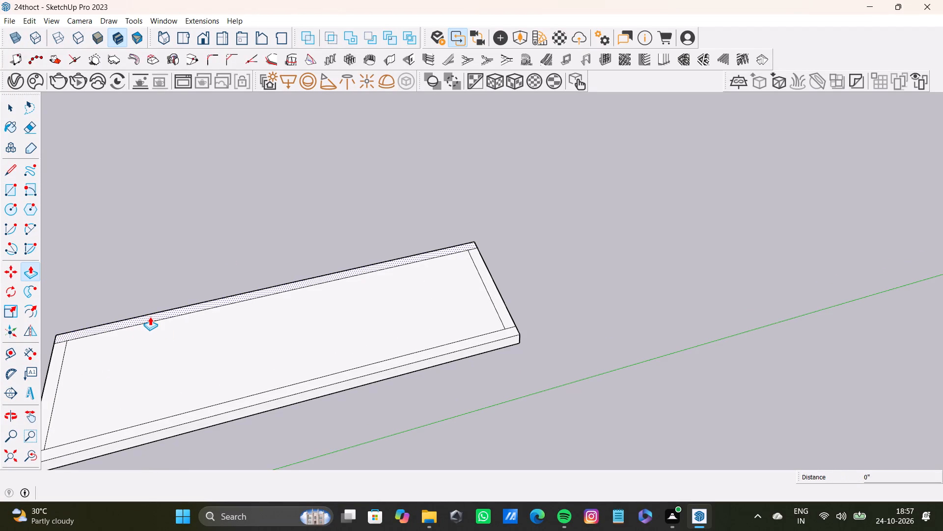
drag(150, 317, 125, 176)
Raise the wall's top face by about another 41' 7".
scroll(159, 190, down, 8)
middle_drag(348, 289, 155, 256)
scroll(270, 220, down, 4)
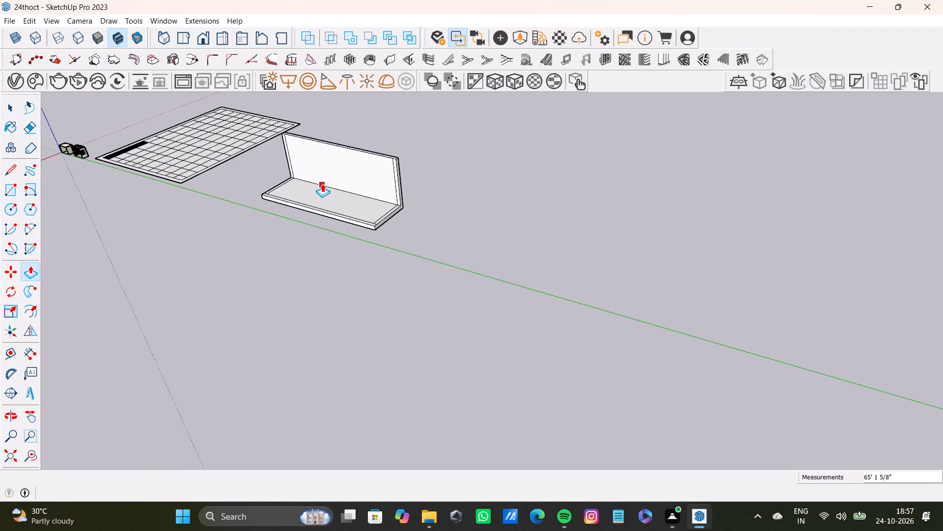
shift+middle_drag(323, 183, 252, 272)
scroll(343, 269, up, 12)
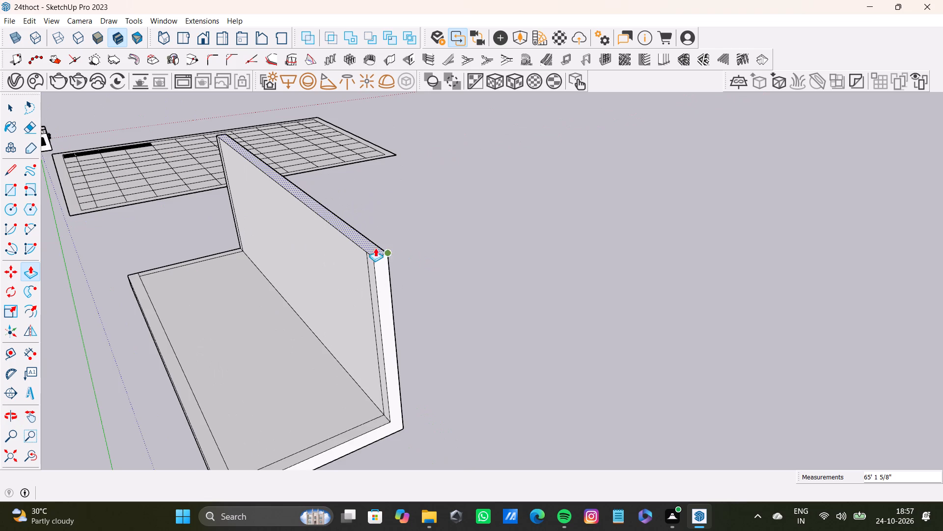
drag(367, 248, 323, 100)
Raise the wall's top face once more to make the wall markedly taller.
scroll(339, 178, down, 8)
shift+middle_drag(333, 245, 441, 277)
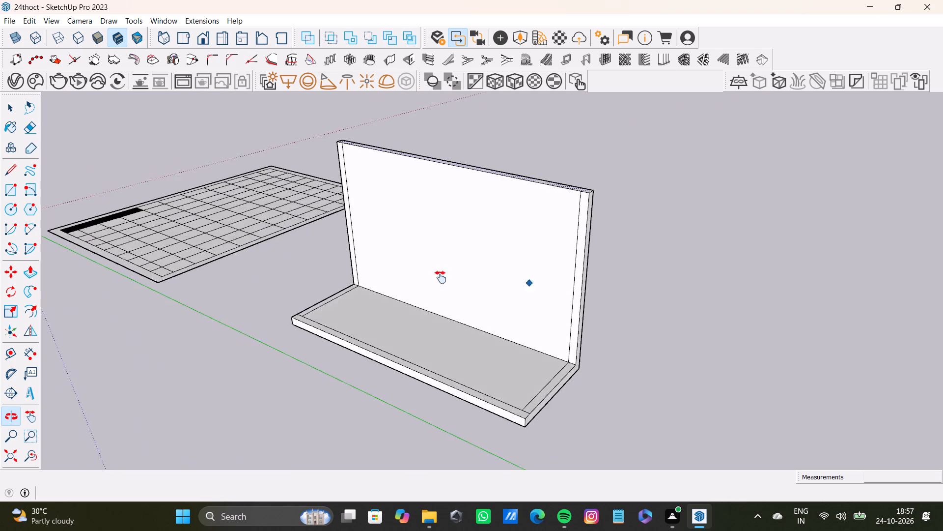
shift+middle_drag(441, 277, 454, 260)
scroll(419, 264, down, 5)
shift+middle_drag(420, 259, 100, 281)
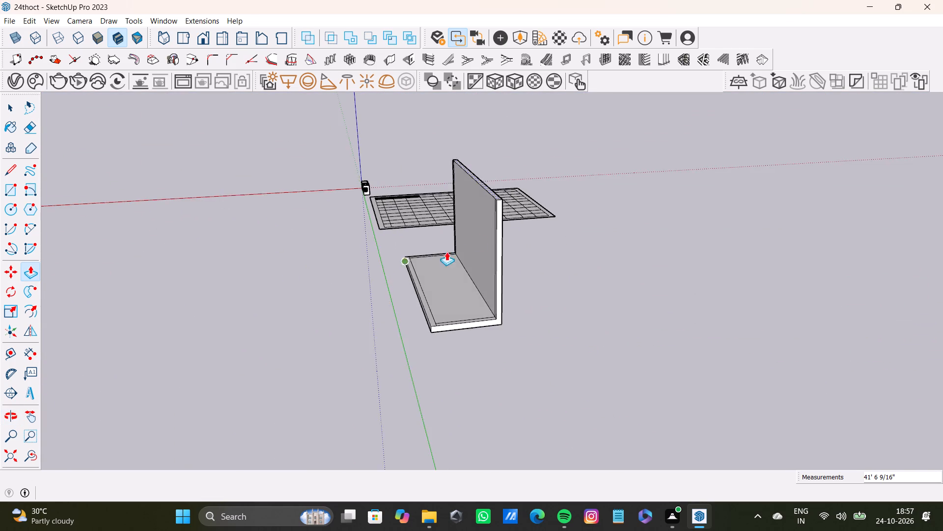
scroll(498, 225, up, 6)
drag(499, 201, 452, 88)
Push/Pull the slab's long side face nearest the green axis outward about 31' 1" to widen the slab.
scroll(468, 183, down, 8)
middle_drag(433, 232, 447, 236)
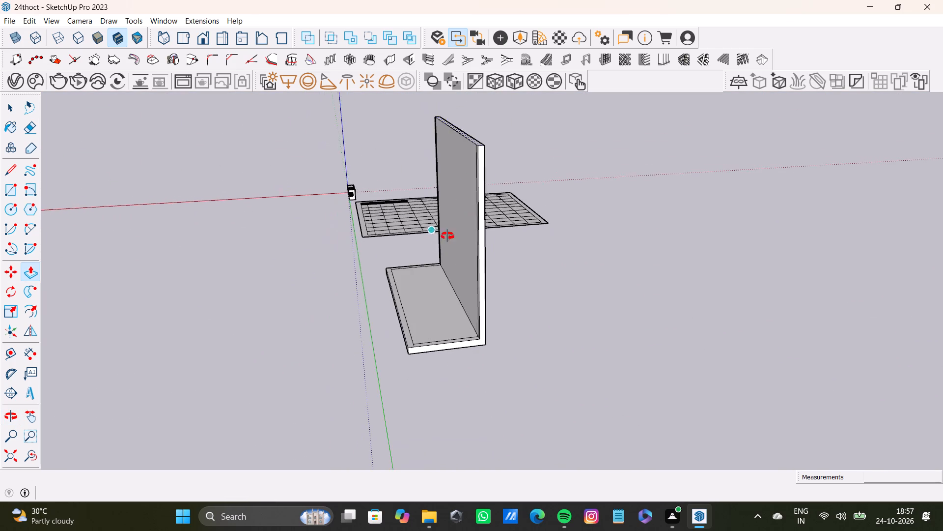
middle_drag(447, 236, 561, 235)
scroll(495, 282, down, 4)
shift+middle_drag(502, 272, 406, 268)
scroll(442, 342, up, 8)
key(space)
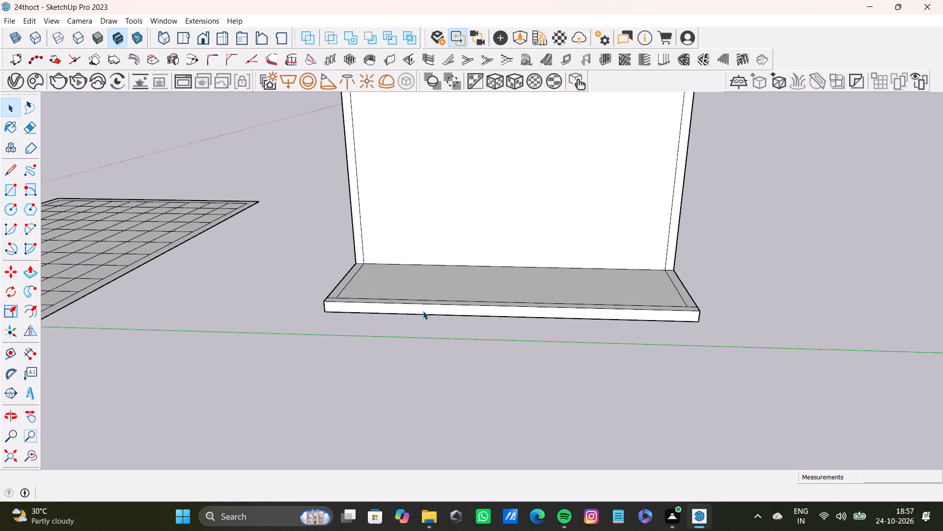
click(423, 311)
key(p)
drag(423, 311, 422, 343)
scroll(422, 343, down, 8)
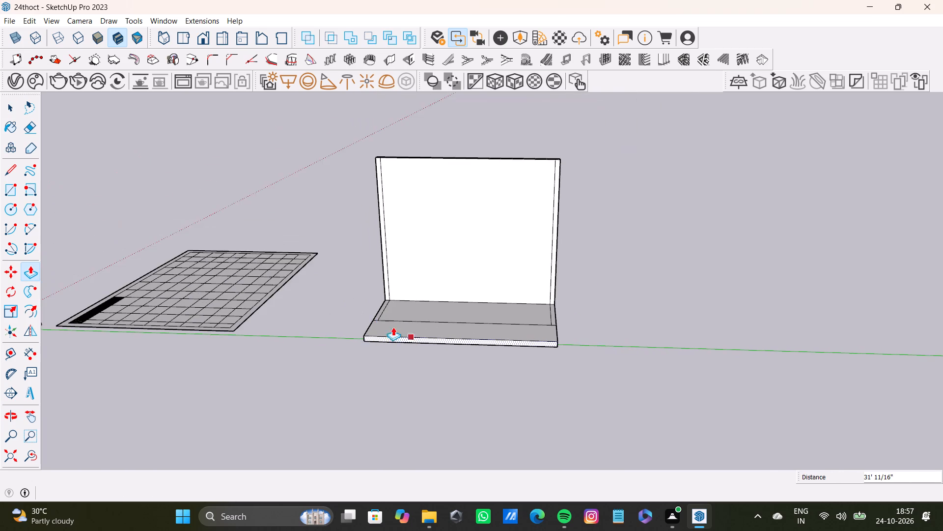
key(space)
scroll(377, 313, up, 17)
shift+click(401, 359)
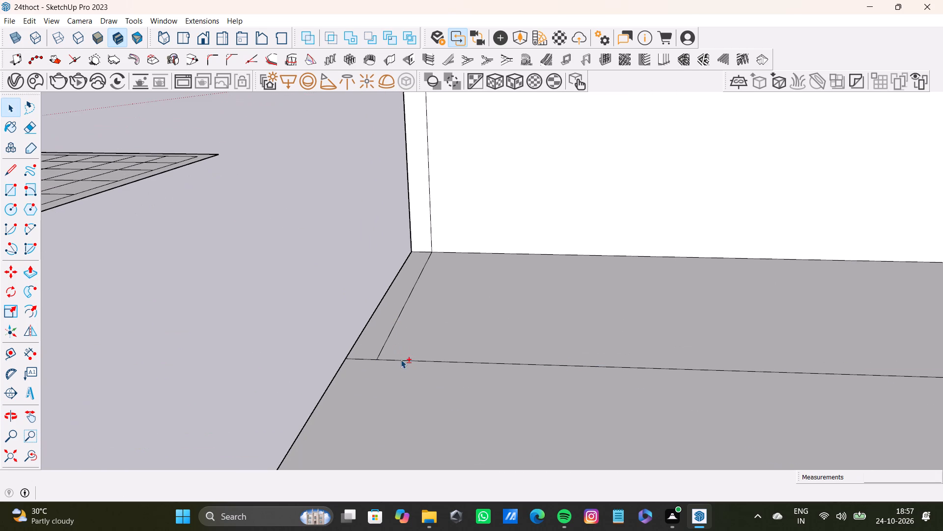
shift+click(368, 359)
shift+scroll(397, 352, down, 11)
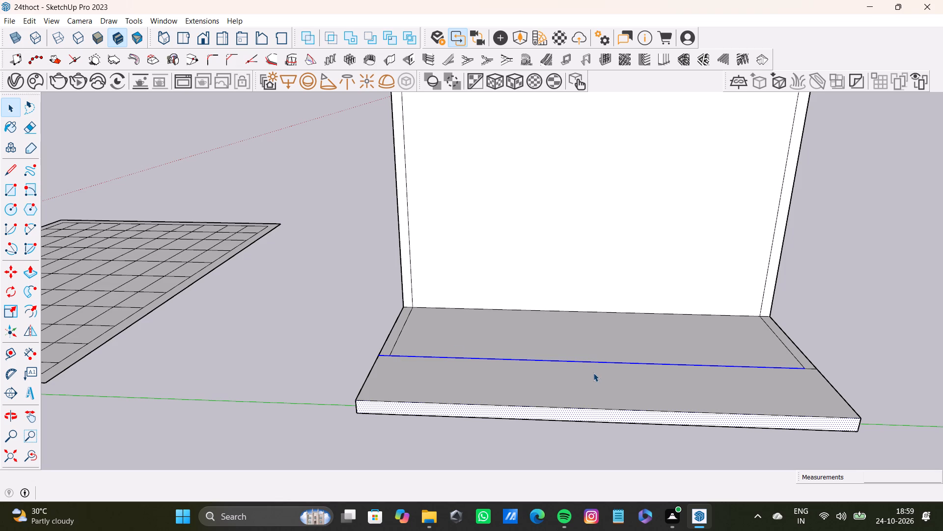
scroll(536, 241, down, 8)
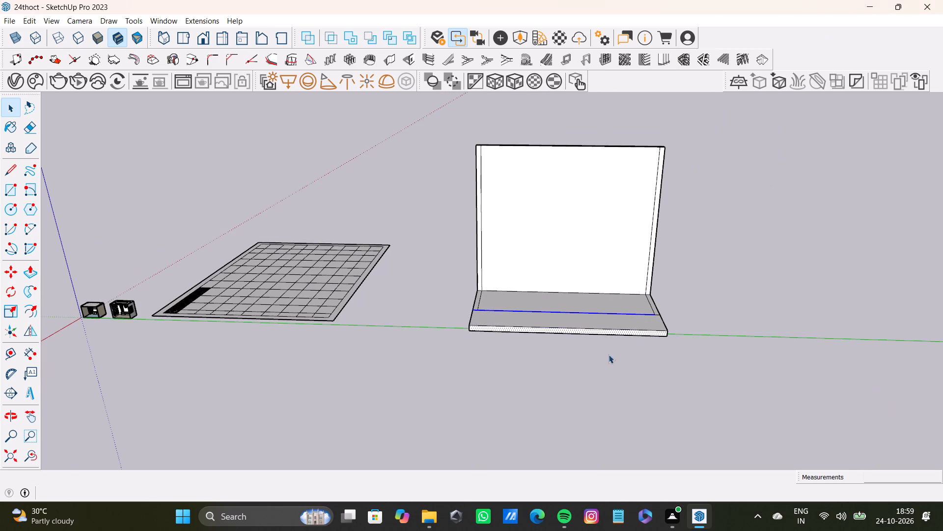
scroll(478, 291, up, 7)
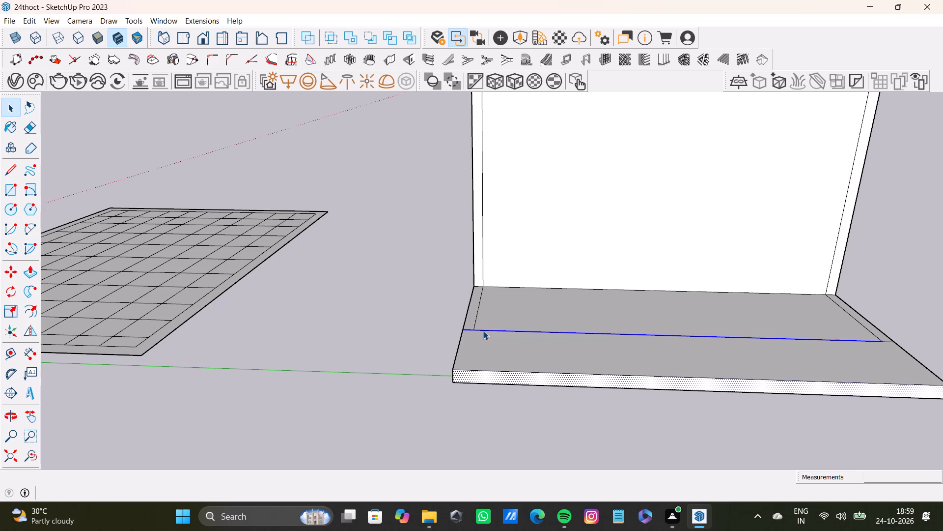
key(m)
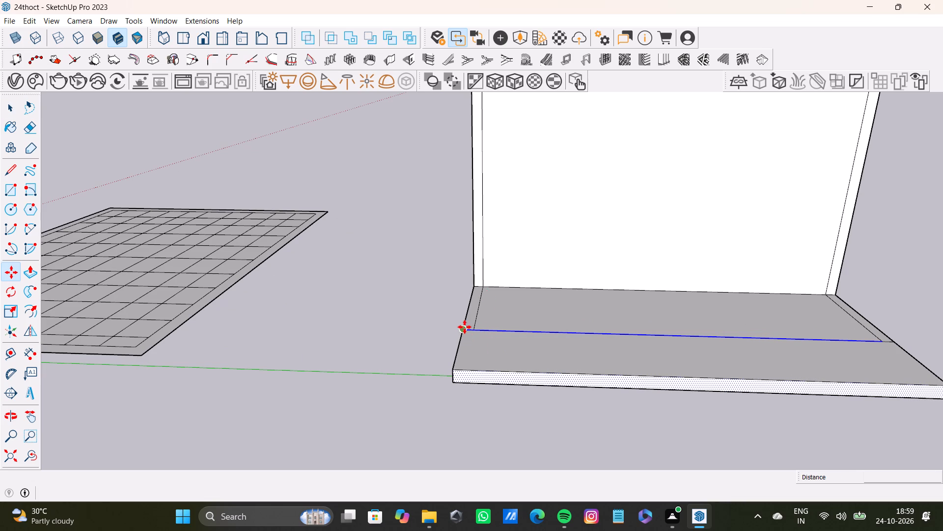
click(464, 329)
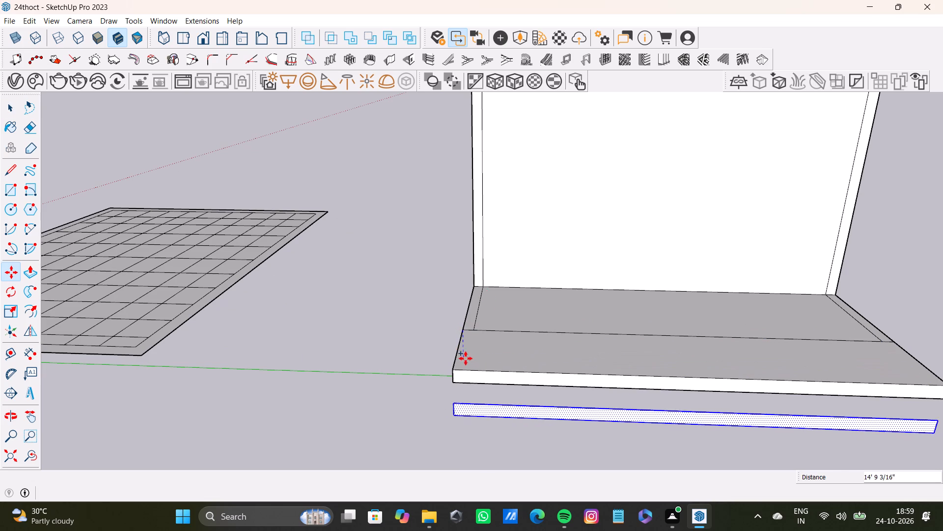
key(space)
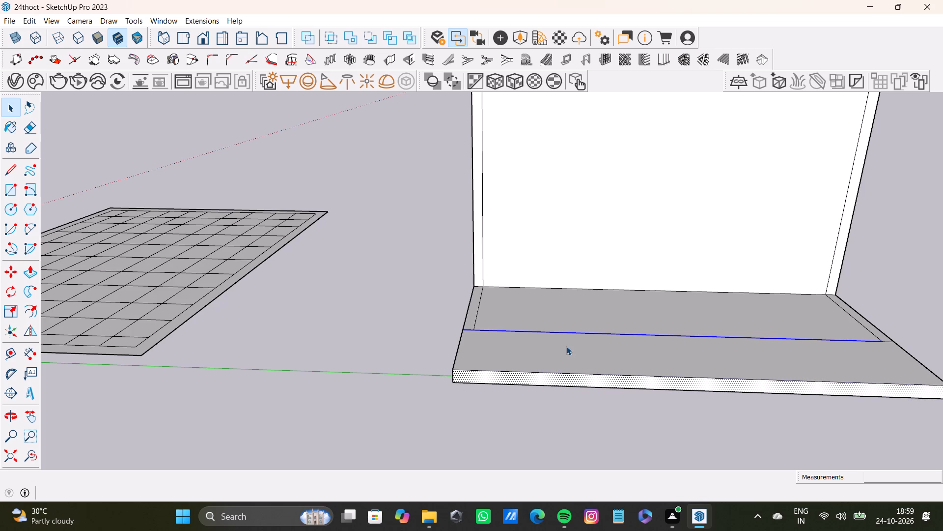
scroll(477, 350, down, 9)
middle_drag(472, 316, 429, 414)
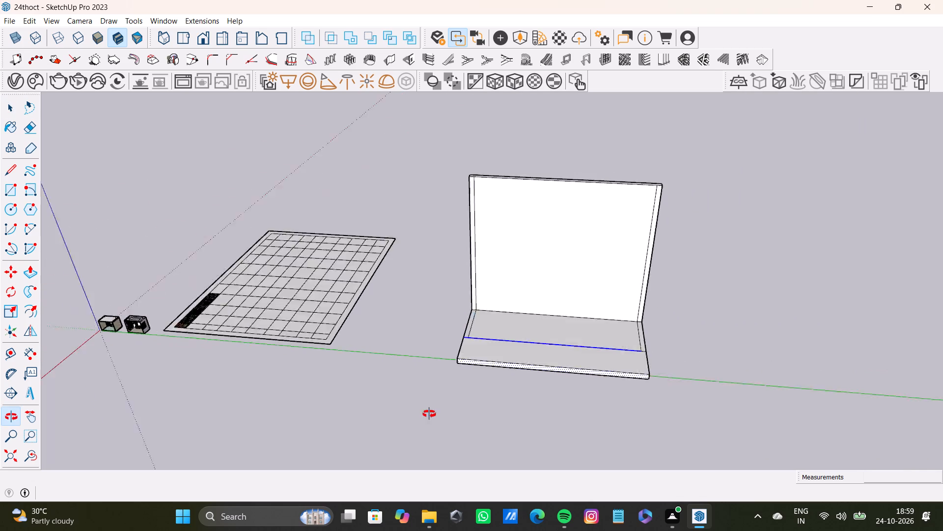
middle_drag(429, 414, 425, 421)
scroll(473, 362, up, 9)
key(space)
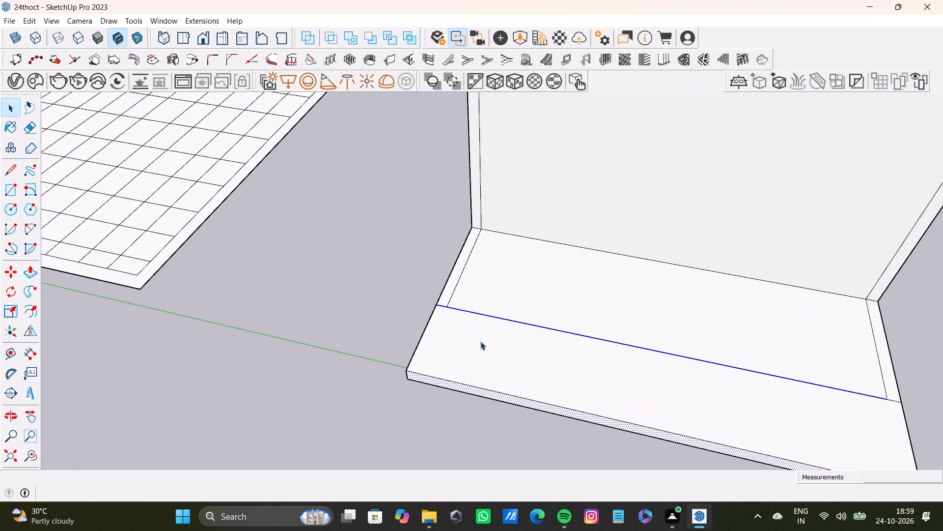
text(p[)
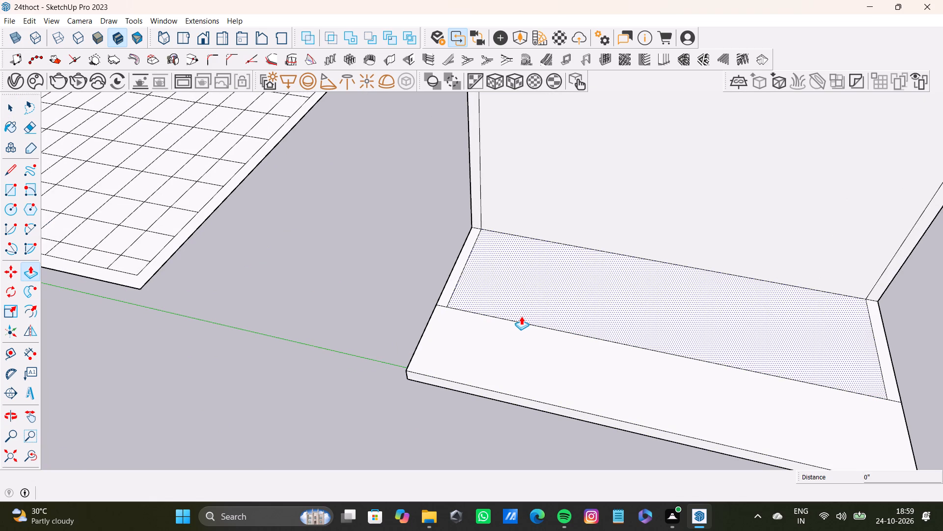
Delete the old long border line between the inner corners on the slab's top face.
key(space)
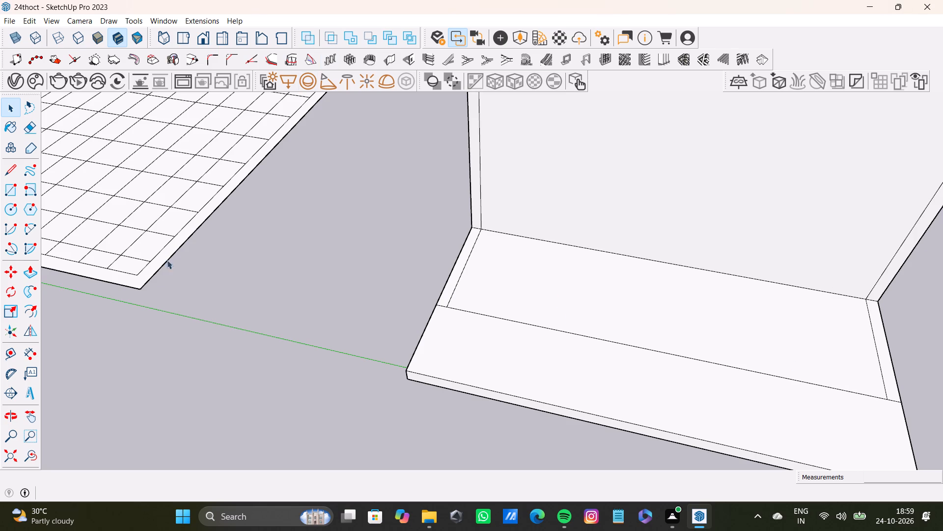
click(508, 321)
key(Delete)
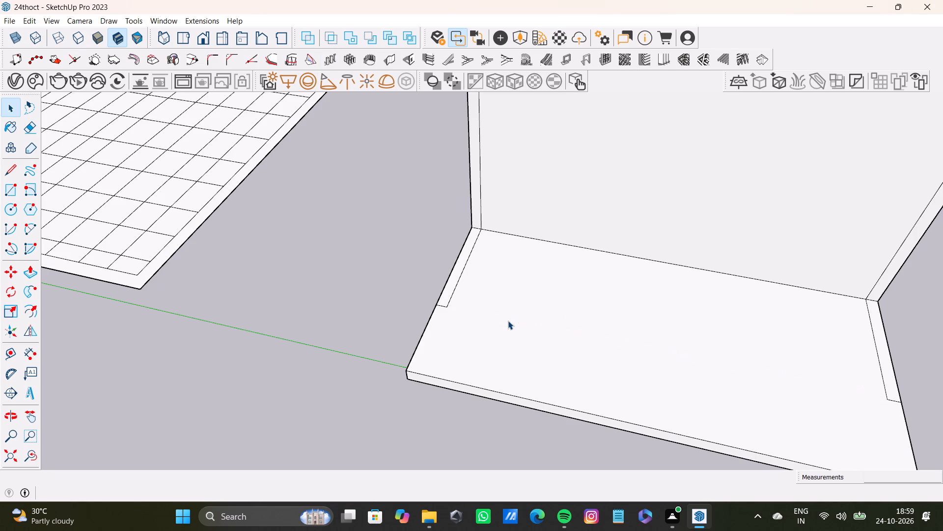
Place a guide parallel to the wall's base edge, about 82' away, near the slab's widened long edge.
key(t)
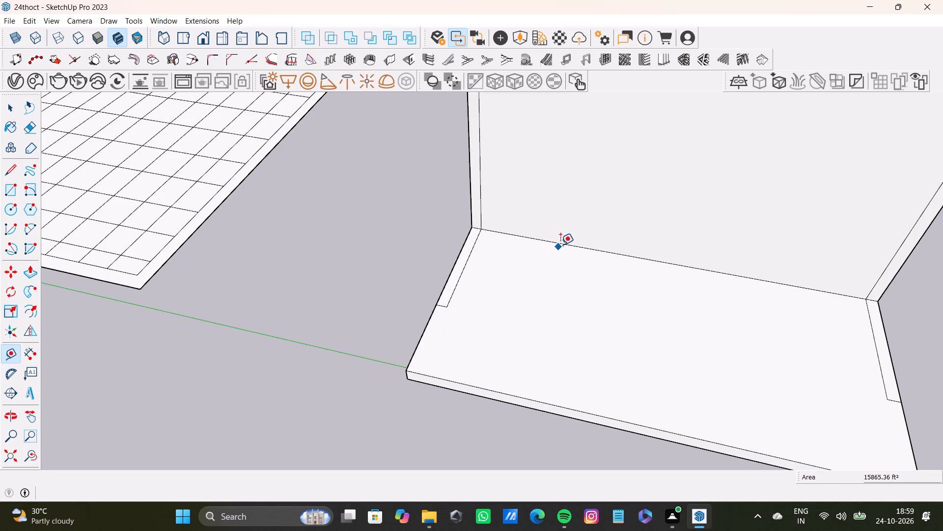
click(566, 243)
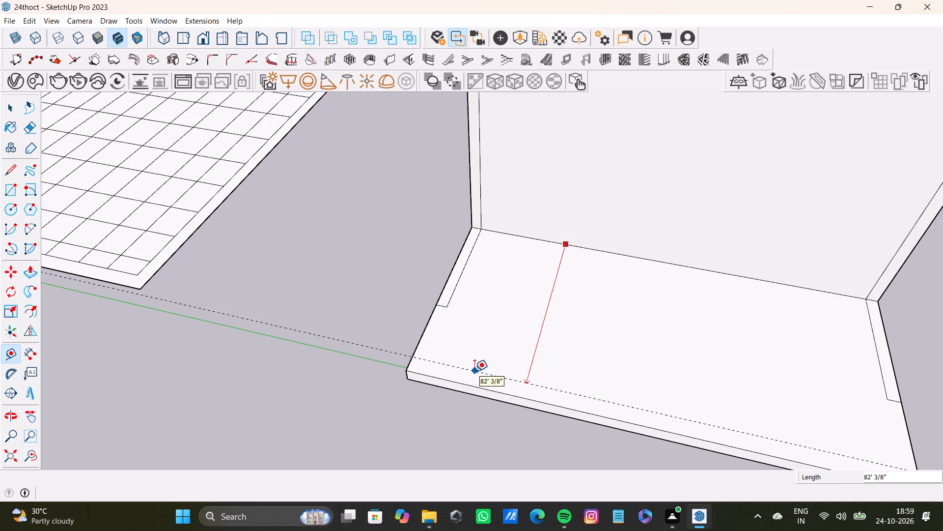
click(474, 371)
Draw a line along the guide across the slab's top face from one short edge to the other.
key(l)
scroll(472, 372, down, 4)
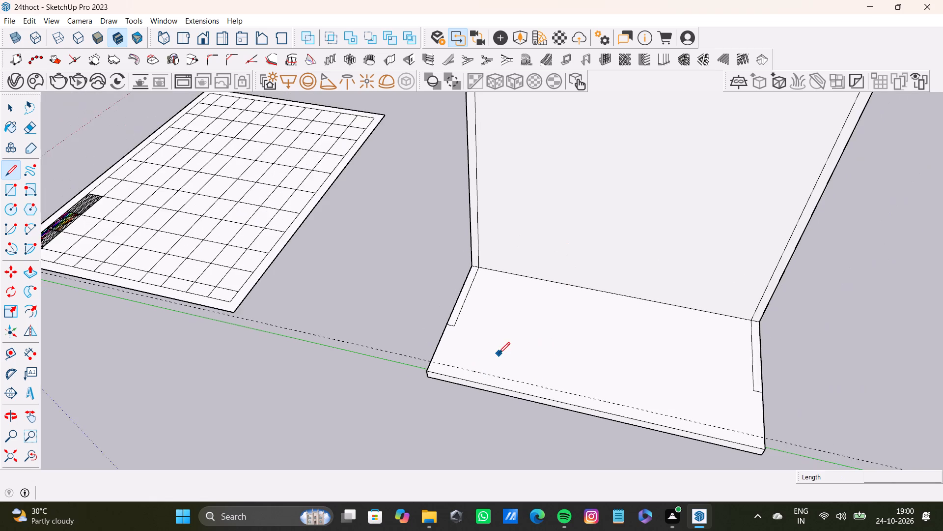
shift+middle_drag(499, 354, 442, 314)
scroll(400, 331, up, 7)
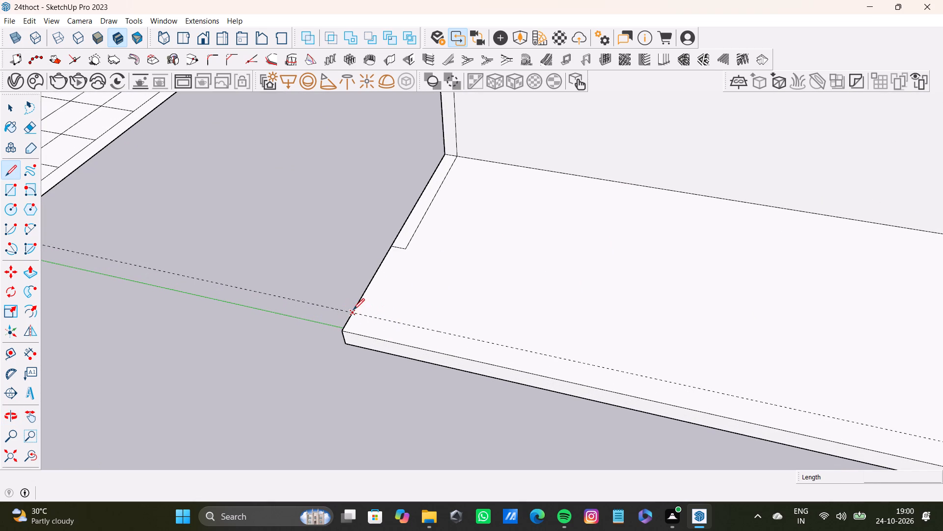
click(354, 310)
scroll(659, 386, down, 4)
shift+middle_drag(690, 377, 570, 359)
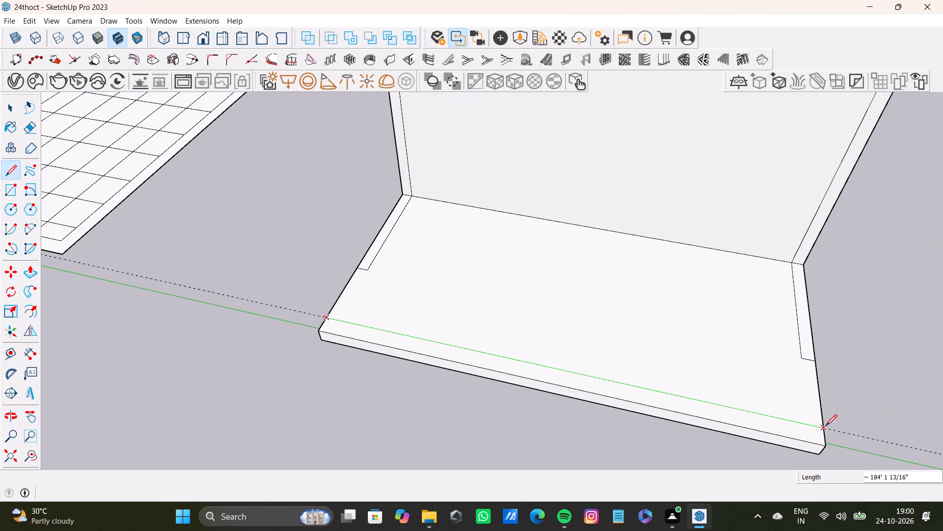
click(826, 428)
key(space)
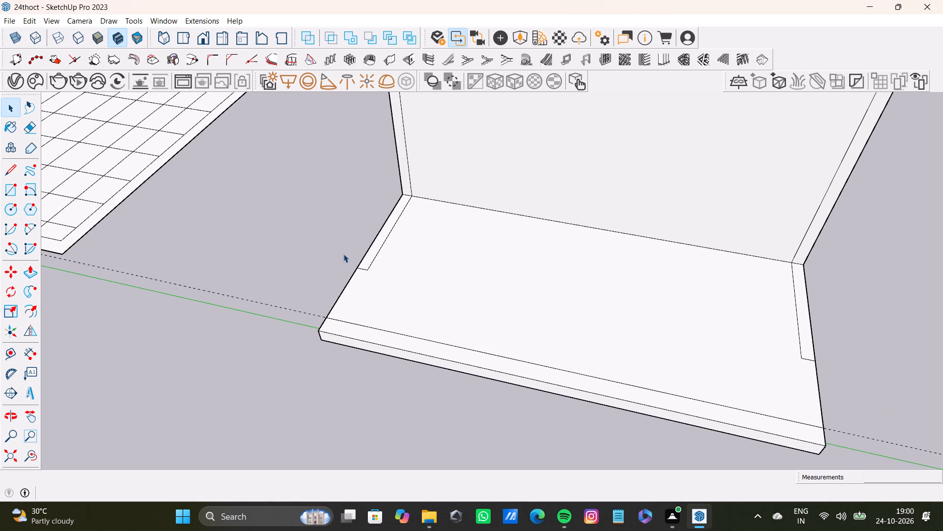
Place a guide parallel to the short edge nearest the gridded panel, in line with that side border's inner edge.
key(t)
scroll(339, 261, up, 8)
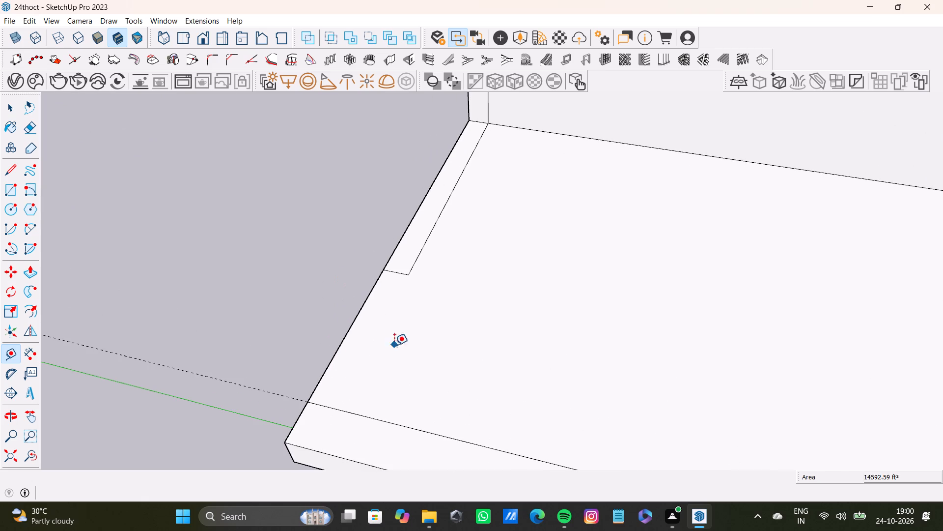
click(347, 331)
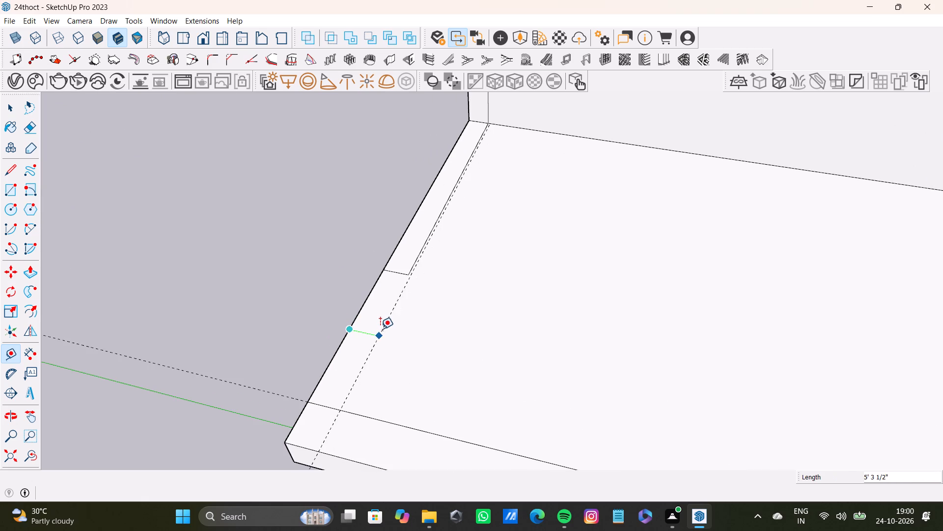
click(377, 333)
Place a second guide about 175' from the first, in line with the inner edge of the opposite side border.
scroll(370, 370, down, 8)
shift+middle_drag(382, 355, 358, 340)
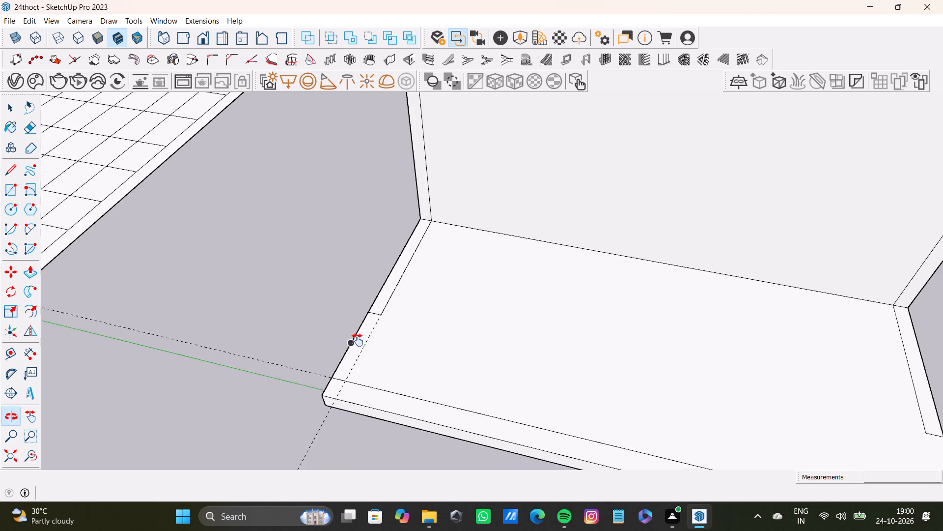
shift+middle_drag(358, 340, 292, 287)
scroll(287, 267, up, 4)
click(287, 284)
scroll(405, 299, down, 5)
middle_drag(456, 277, 333, 264)
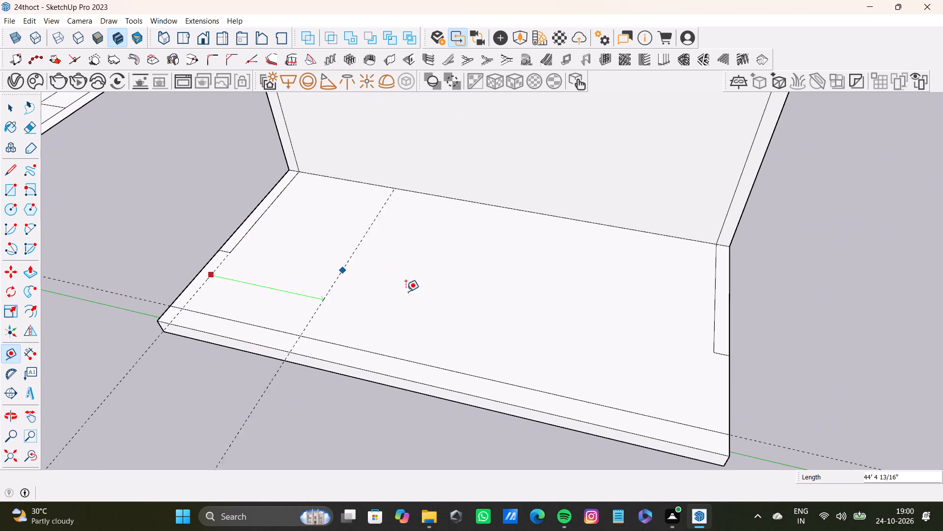
click(713, 371)
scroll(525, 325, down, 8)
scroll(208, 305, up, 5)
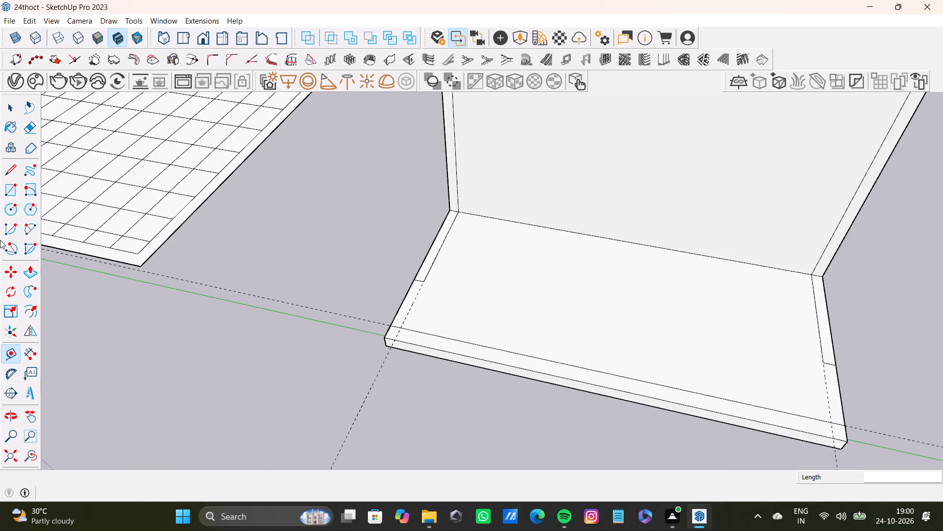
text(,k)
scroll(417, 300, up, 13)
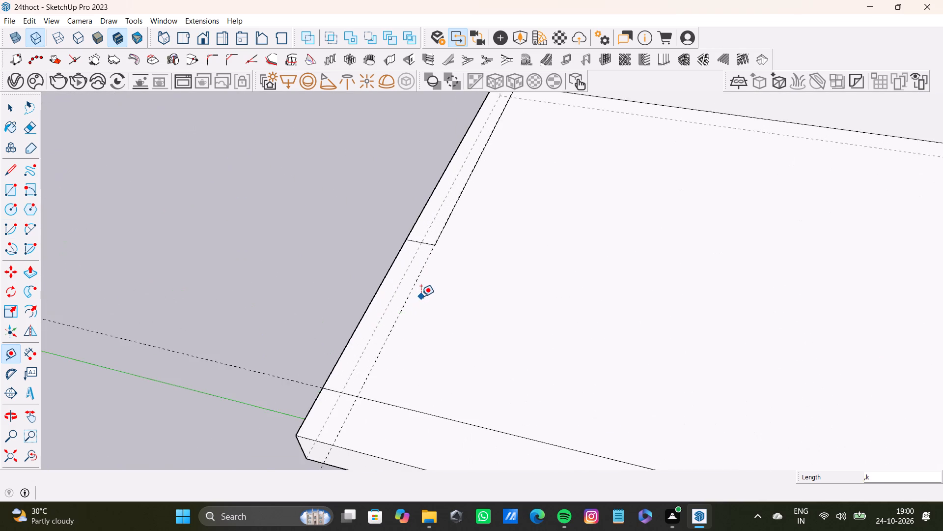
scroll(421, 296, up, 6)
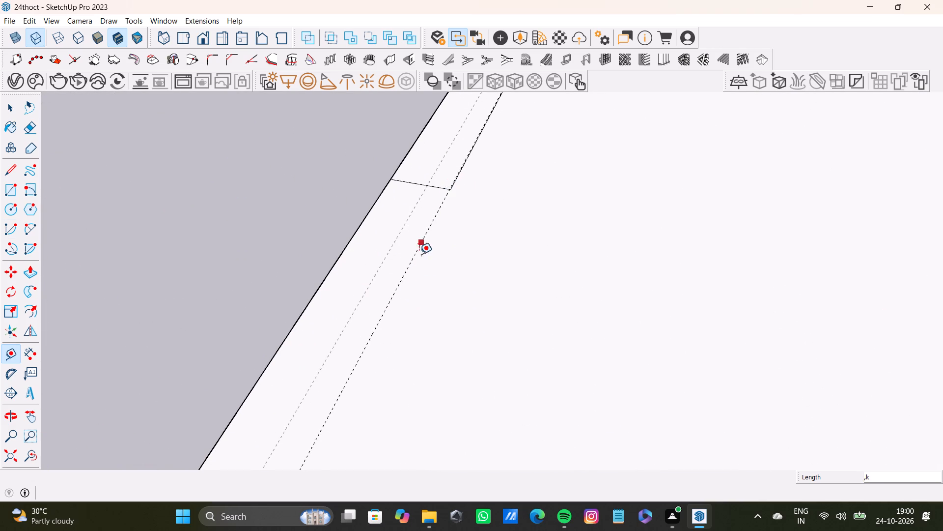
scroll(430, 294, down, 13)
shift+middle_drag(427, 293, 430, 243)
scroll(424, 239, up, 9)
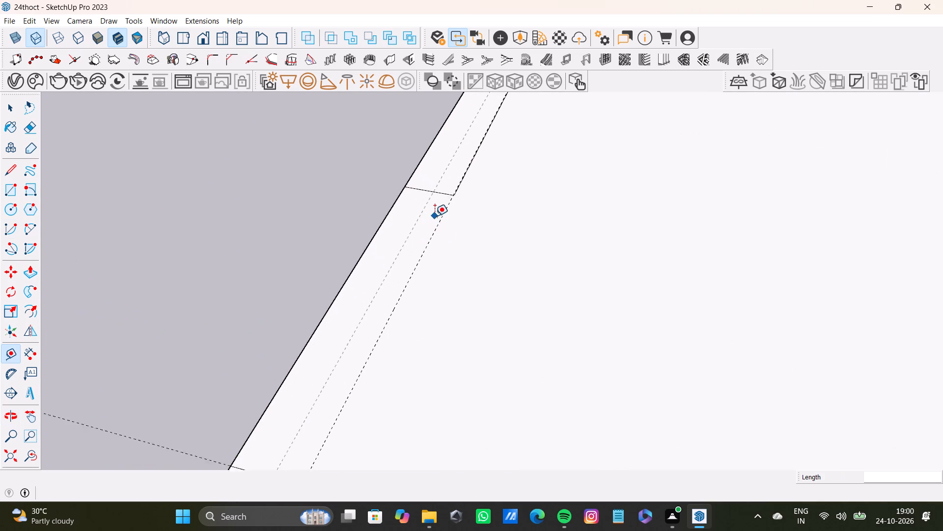
Extend the side border's inner edge nearest the gridded panel with a line about 29' long, along the guide to the new long border line.
scroll(435, 216, up, 1)
key(space)
key(l)
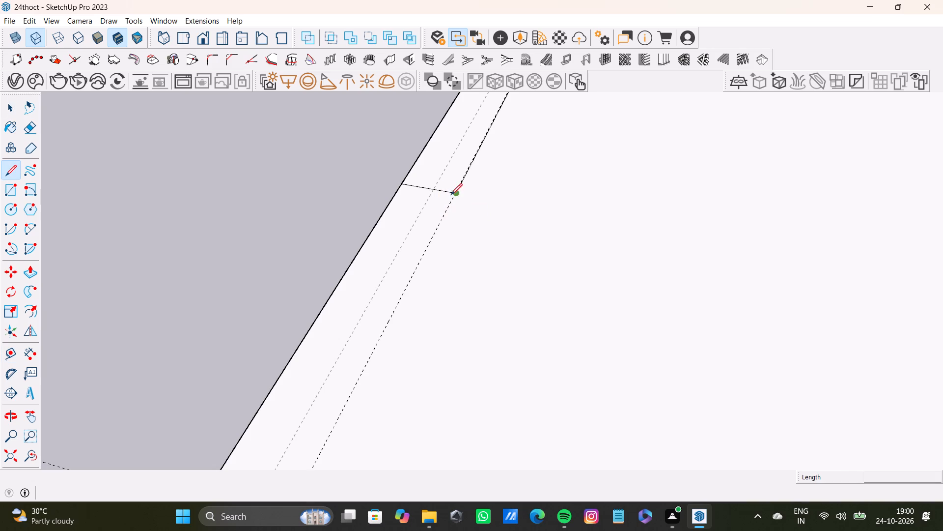
click(454, 194)
scroll(311, 430, down, 4)
shift+middle_drag(300, 439, 394, 285)
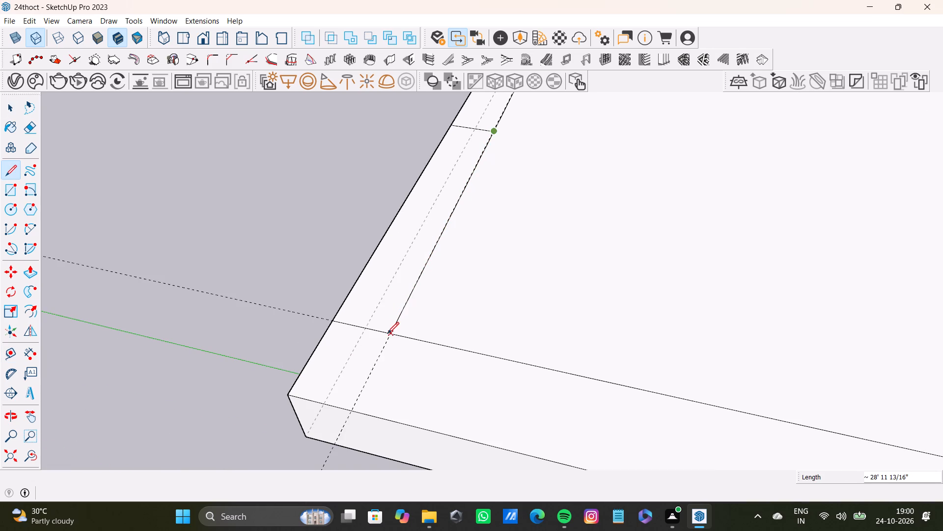
click(388, 333)
Extend the opposite side border's inner edge with a line about 29' long, along its guide to the same long border line.
scroll(386, 338, down, 13)
shift+middle_drag(382, 352, 198, 292)
scroll(675, 313, down, 4)
middle_drag(696, 303, 604, 300)
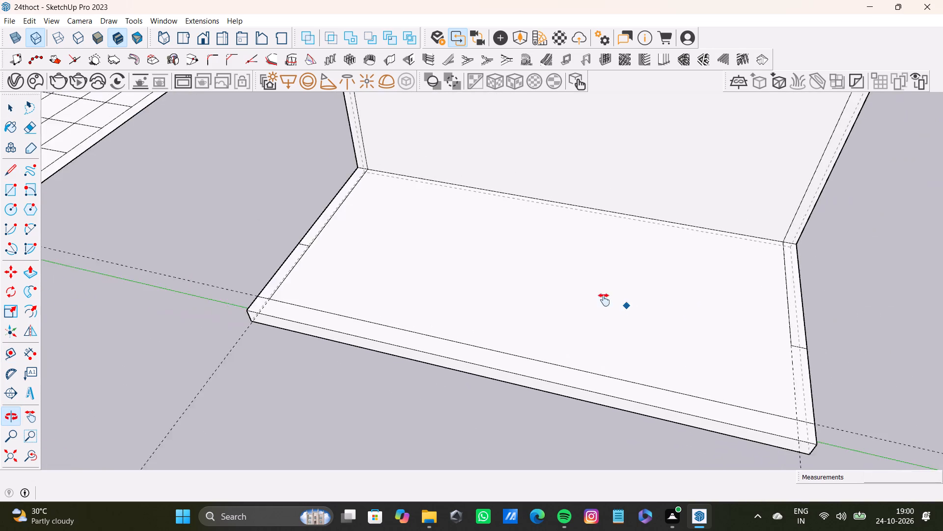
middle_drag(604, 300, 601, 299)
scroll(730, 384, up, 10)
click(796, 307)
scroll(787, 478, down, 2)
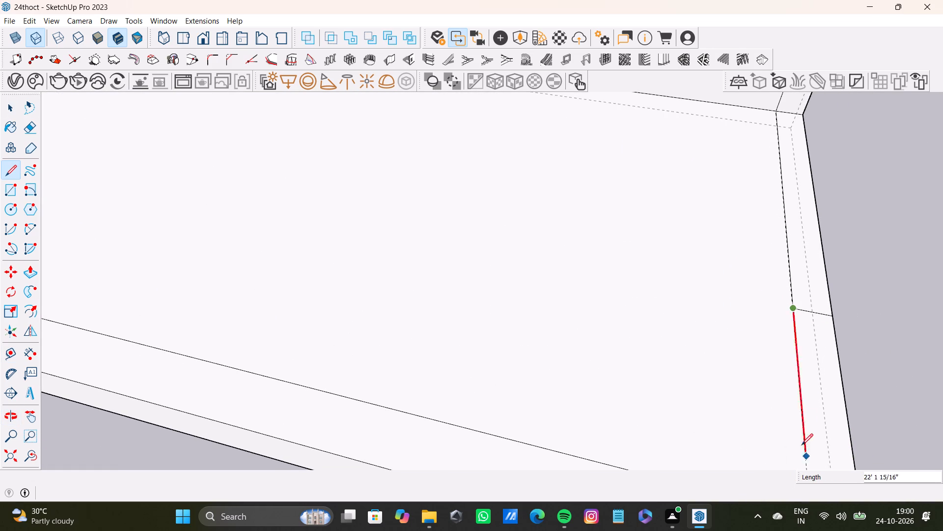
shift+middle_drag(808, 422, 816, 324)
click(815, 404)
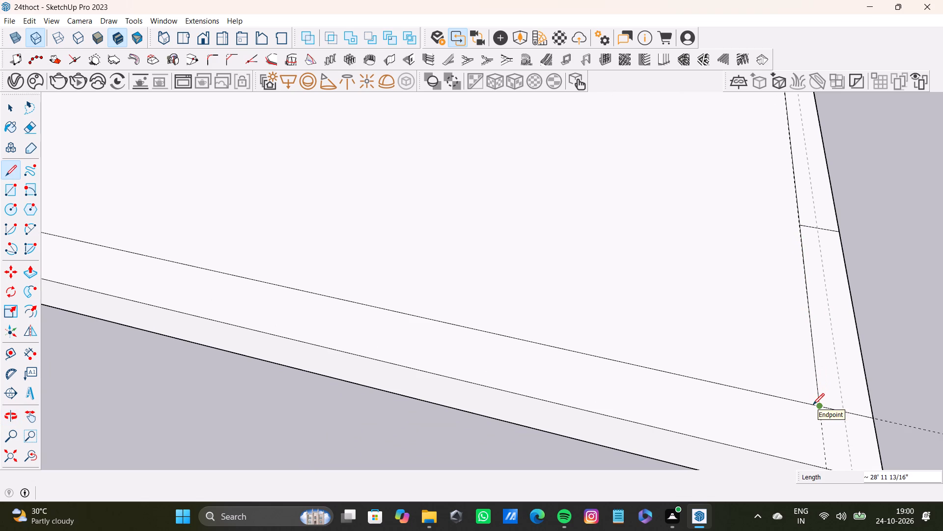
key(space)
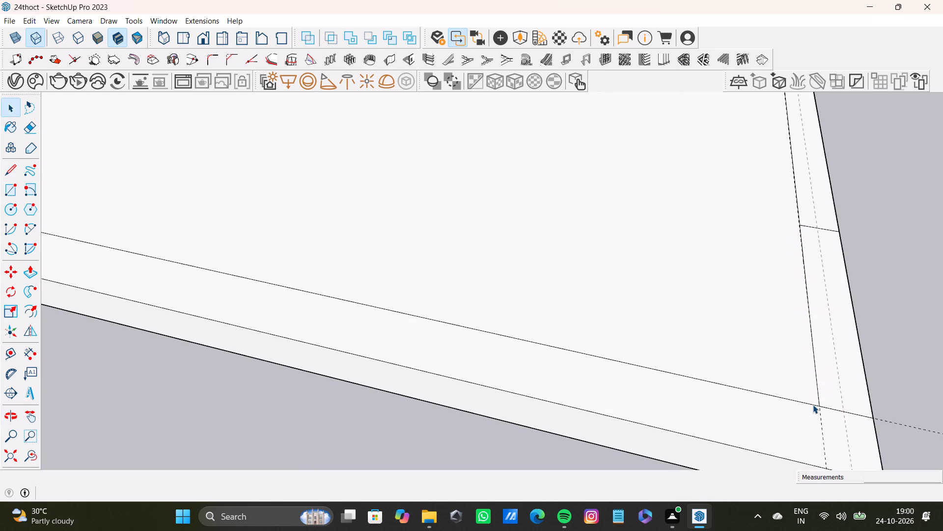
scroll(353, 318, down, 13)
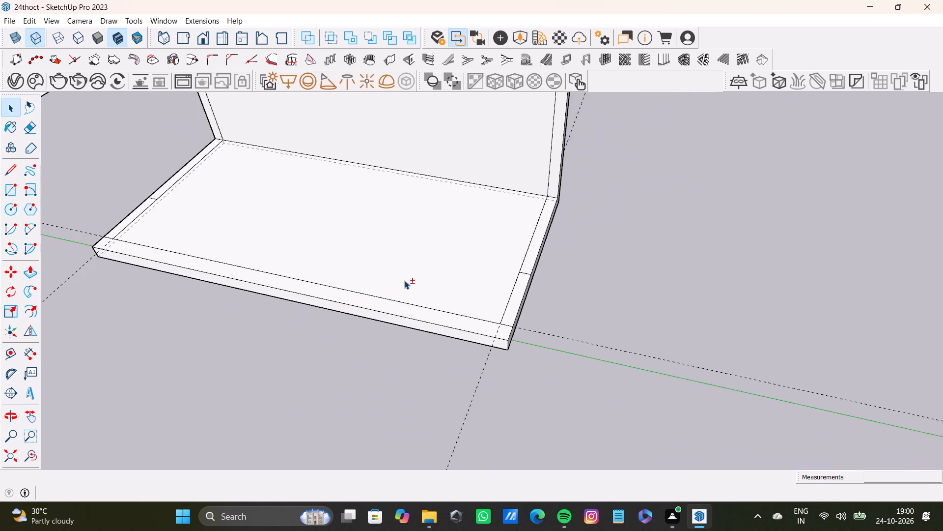
shift+middle_drag(405, 278, 499, 340)
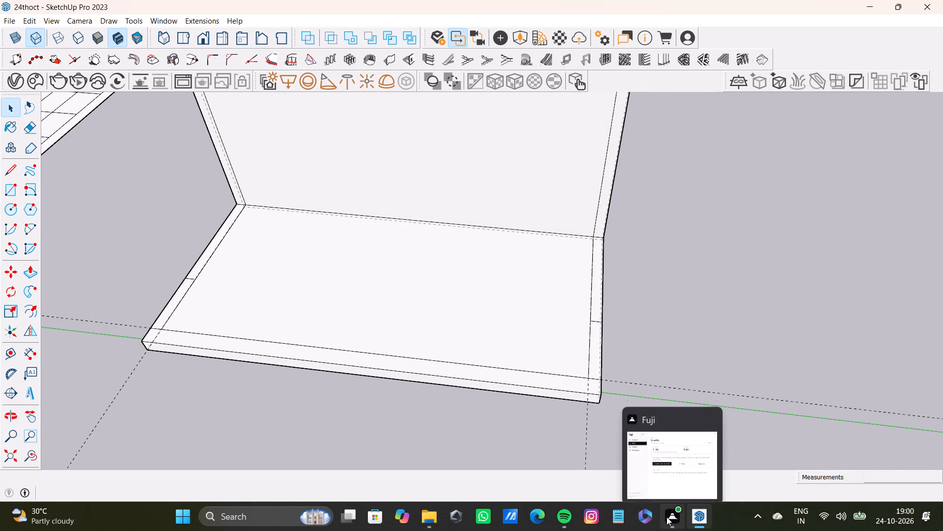
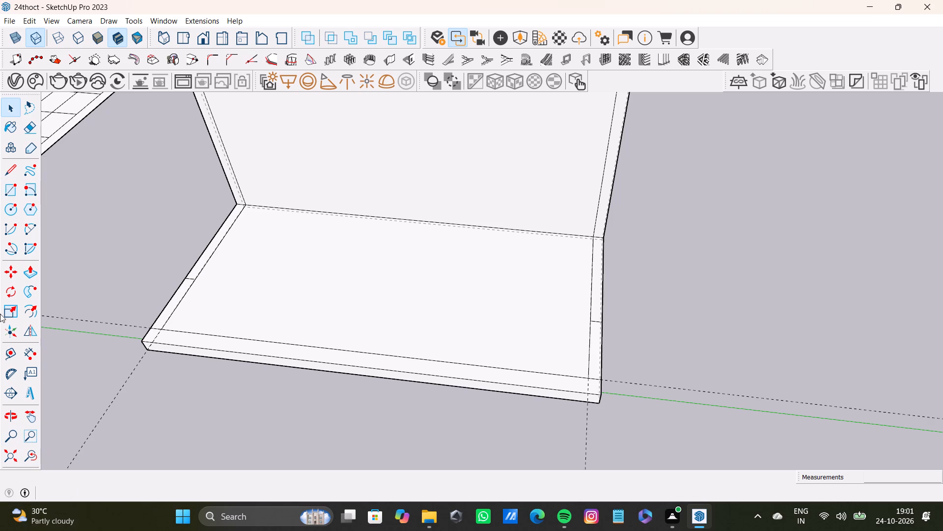
Place six parallel guides about 5' to 7' apart on the slab's top face, working inward from the side border's inner edge nearest the gridded panel.
click(10, 359)
scroll(214, 308, up, 7)
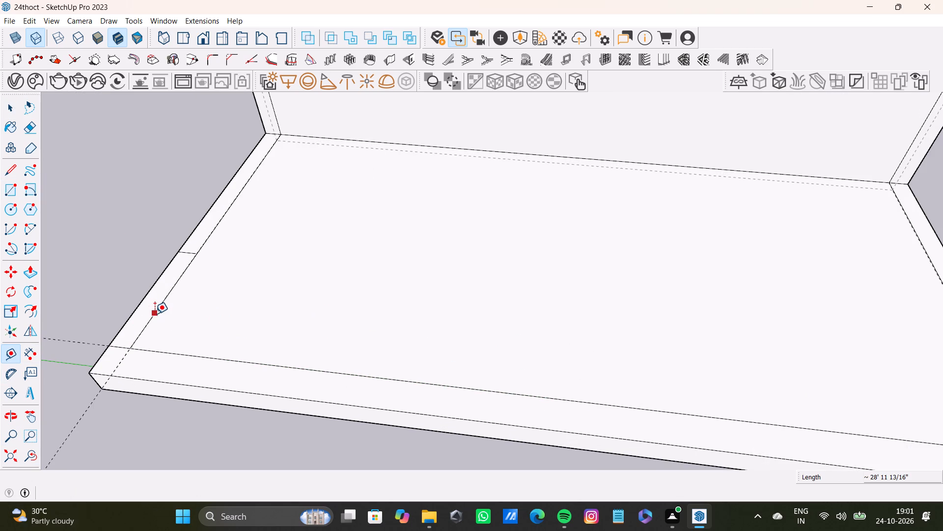
click(155, 314)
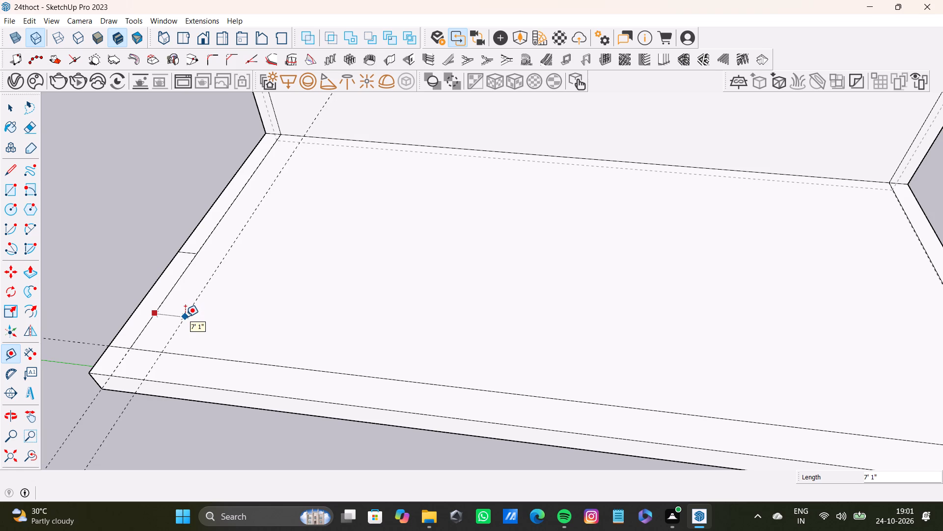
click(181, 317)
click(181, 317)
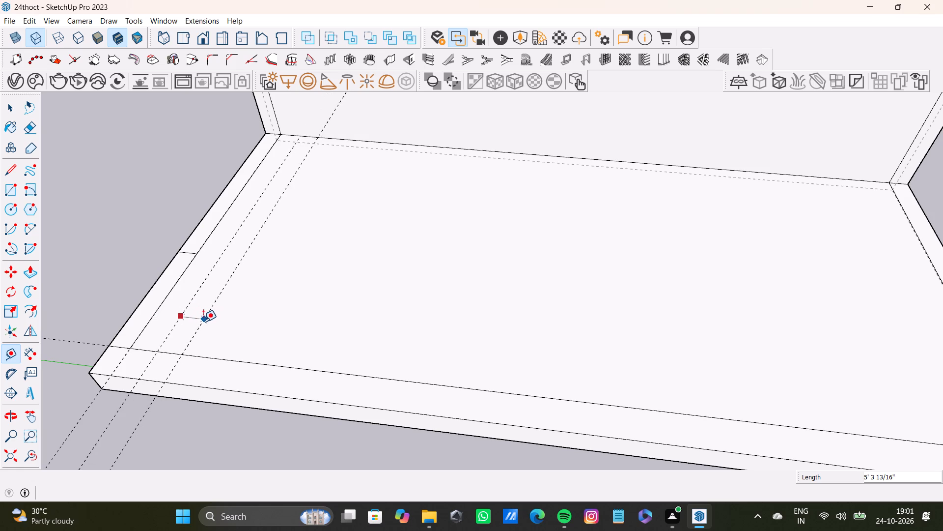
click(203, 326)
click(200, 330)
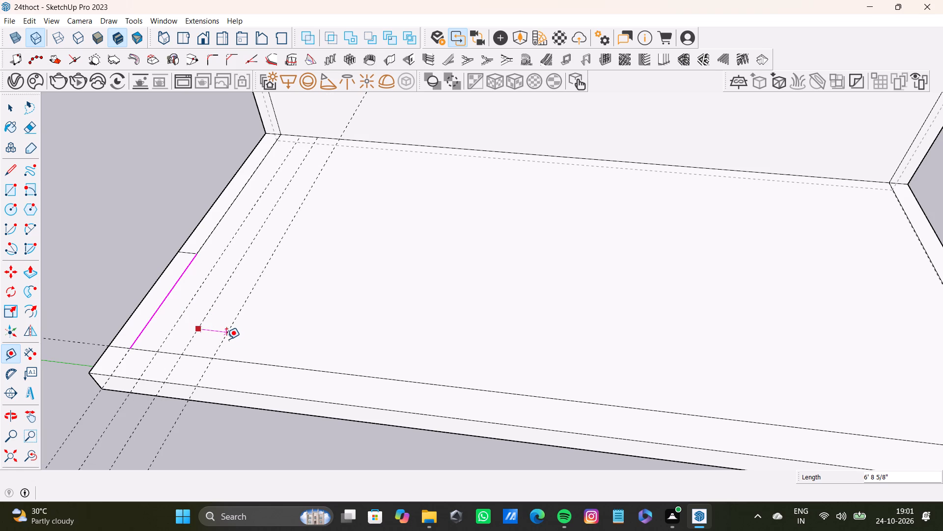
double_click(226, 339)
double_click(250, 349)
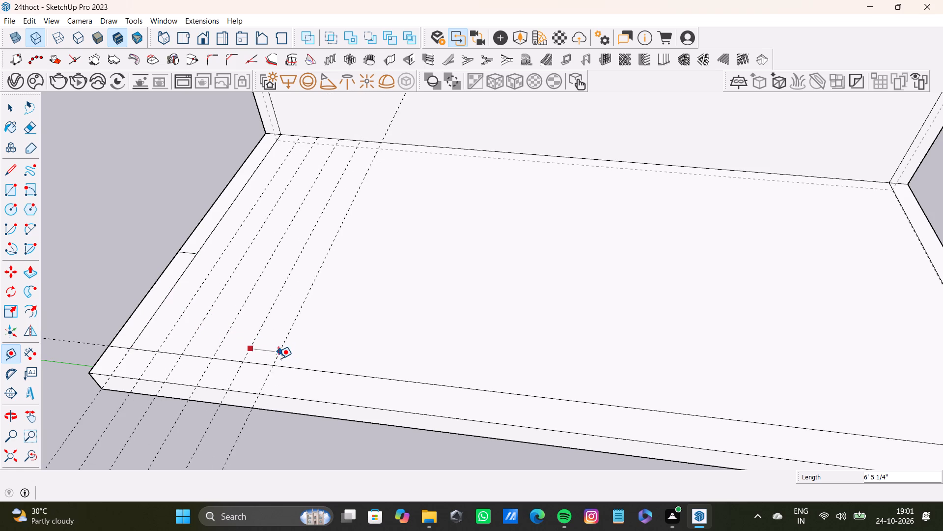
double_click(277, 358)
double_click(306, 367)
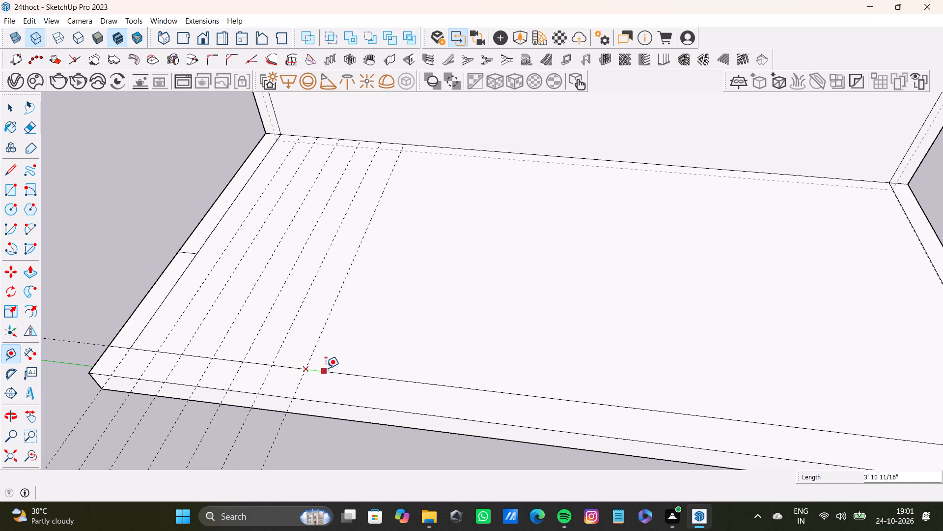
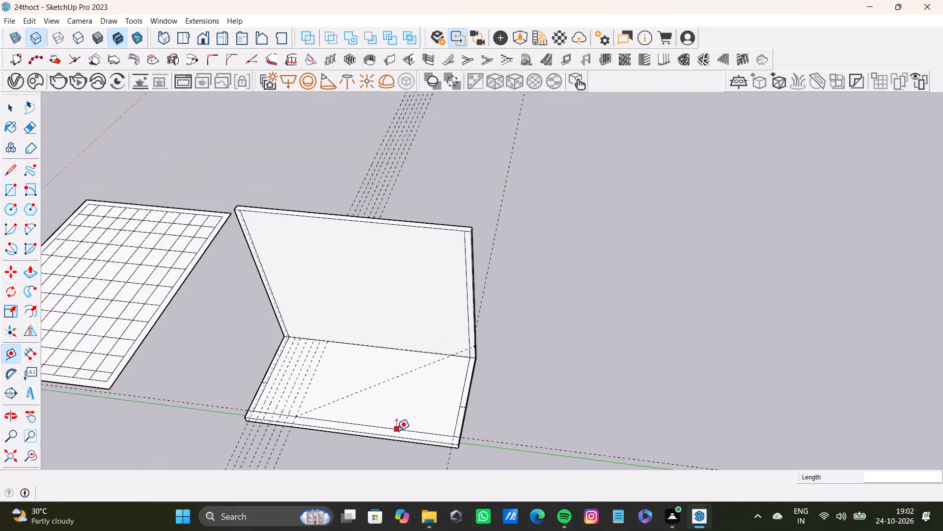
Examine the second slab's wall and guides, and the large panel's grid with its row of color-swatch cells.
shift+middle_drag(396, 431, 439, 362)
scroll(419, 333, up, 9)
scroll(415, 287, down, 13)
shift+scroll(174, 285, up, 4)
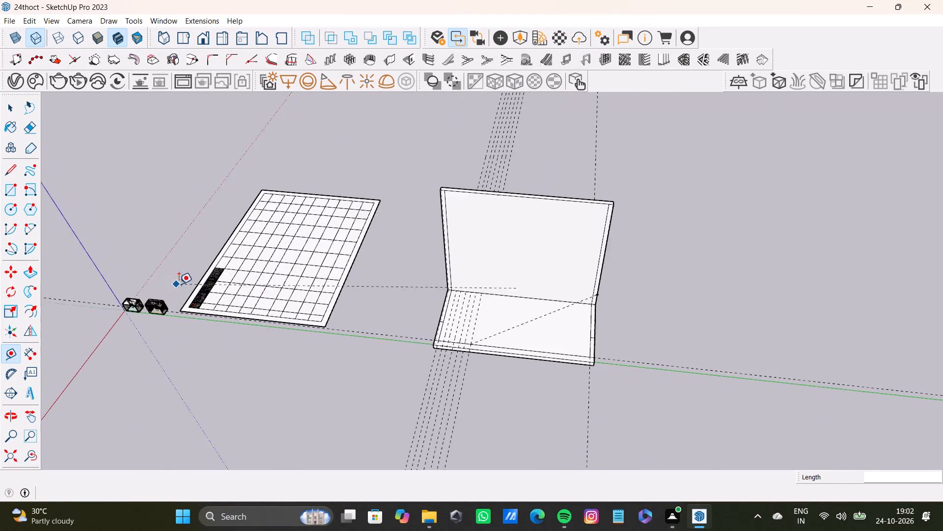
shift+scroll(179, 284, up, 6)
scroll(733, 319, down, 8)
shift+middle_drag(478, 326, 604, 323)
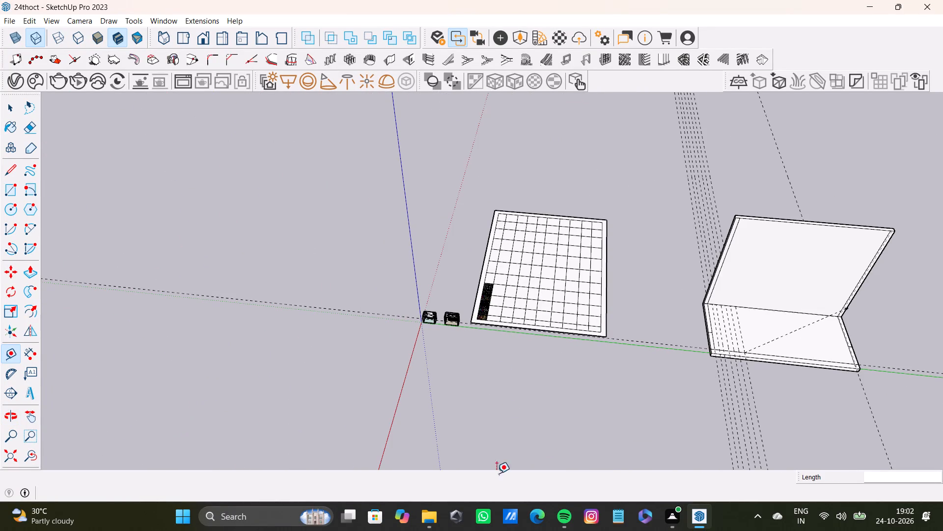
scroll(703, 275, down, 4)
shift+middle_drag(742, 278, 441, 276)
scroll(573, 292, up, 11)
middle_drag(441, 316, 437, 252)
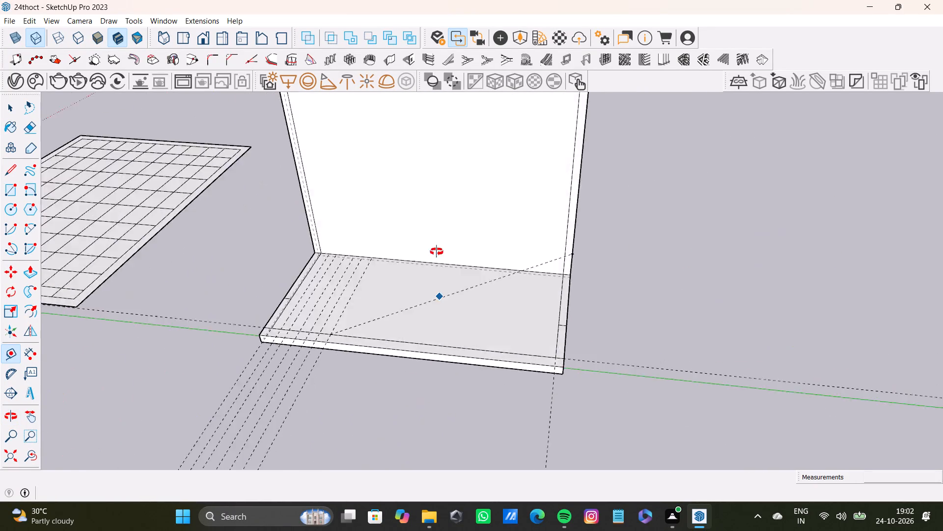
middle_drag(437, 252, 457, 236)
scroll(402, 271, up, 7)
scroll(280, 298, down, 4)
shift+middle_drag(281, 298, 368, 285)
scroll(355, 284, up, 3)
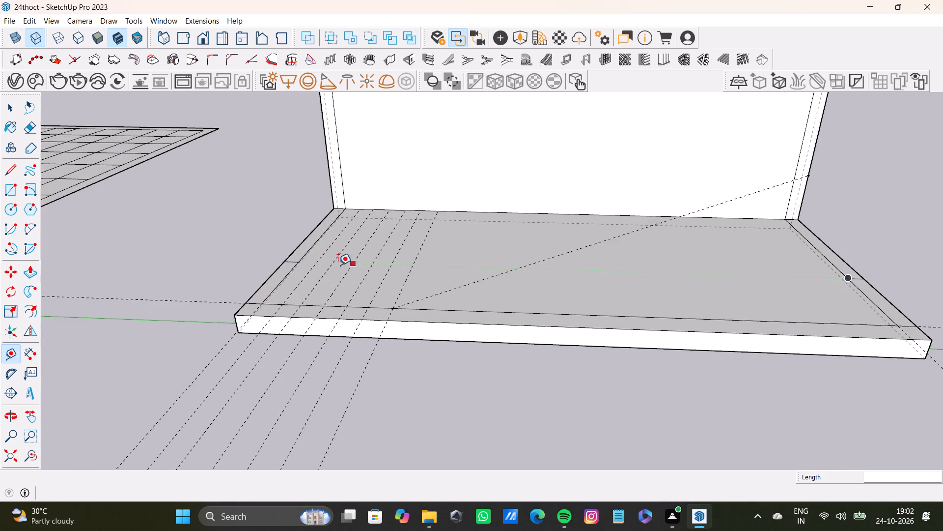
scroll(338, 265, up, 11)
key(space)
scroll(286, 280, down, 7)
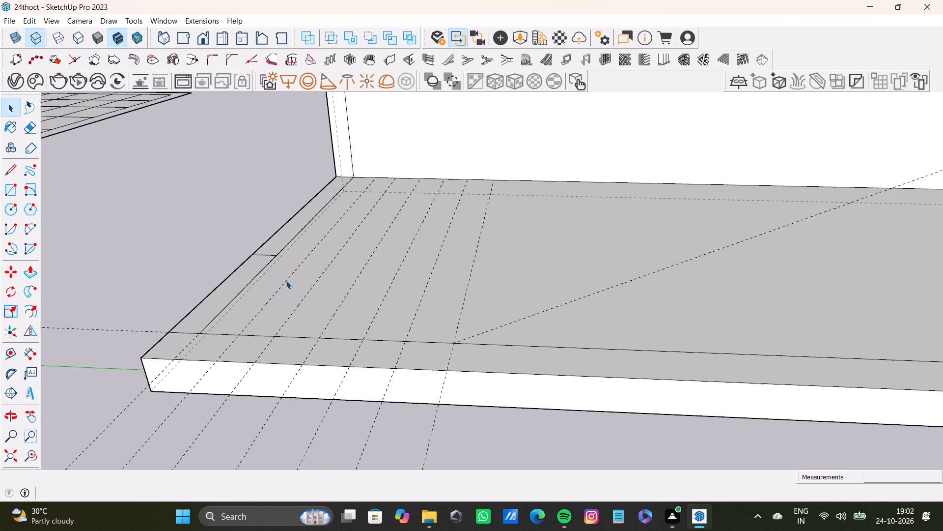
scroll(286, 280, down, 2)
key(space)
click(183, 206)
shift+scroll(212, 251, down, 5)
shift+middle_drag(213, 251, 578, 255)
scroll(231, 103, down, 4)
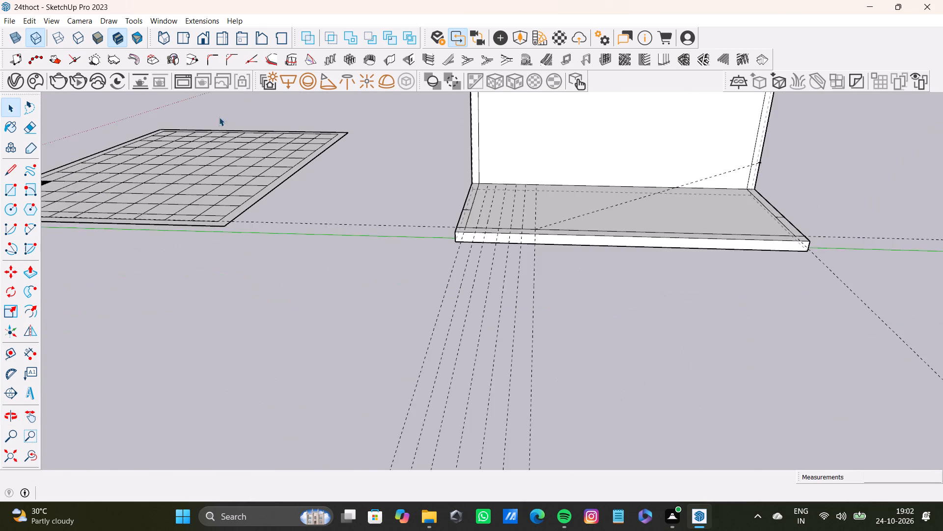
scroll(219, 117, down, 3)
shift+middle_drag(215, 150, 362, 173)
scroll(305, 206, up, 14)
shift+middle_drag(222, 204, 401, 360)
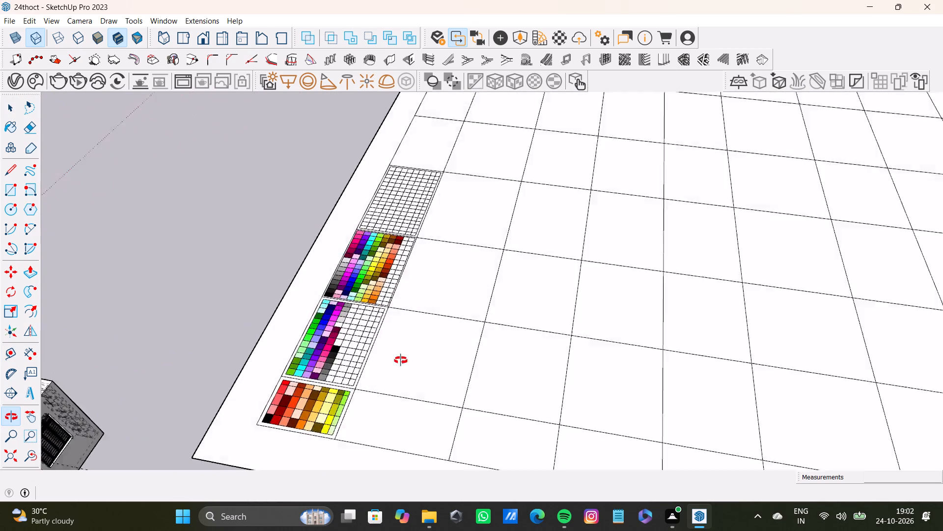
shift+middle_drag(401, 360, 438, 350)
scroll(441, 327, down, 9)
shift+middle_drag(442, 323, 372, 234)
scroll(362, 225, down, 8)
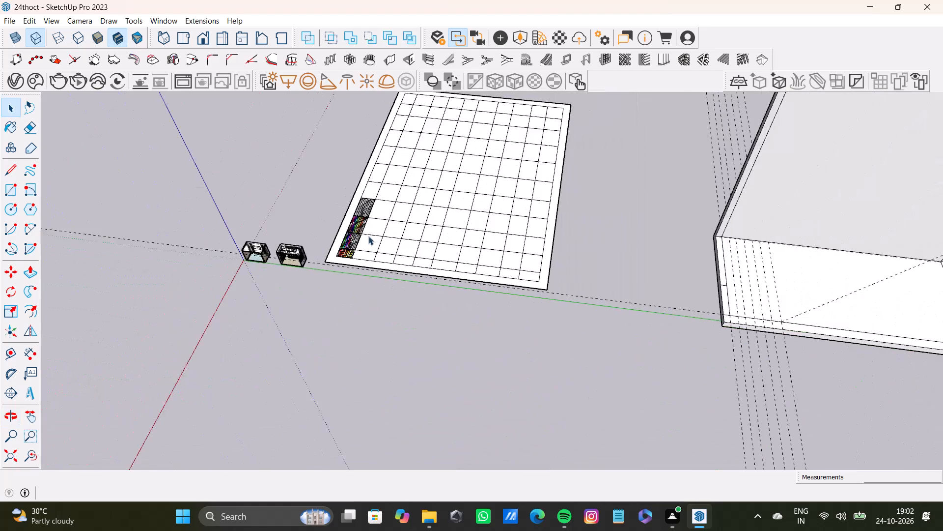
scroll(368, 236, up, 1)
middle_drag(368, 236, 365, 151)
scroll(389, 255, up, 13)
scroll(368, 221, down, 14)
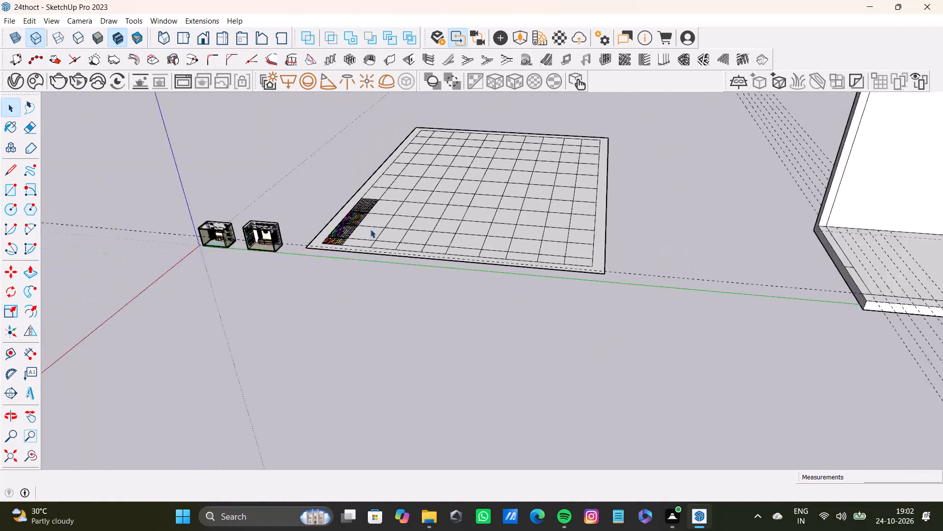
scroll(370, 229, down, 2)
middle_drag(455, 246, 524, 205)
scroll(181, 304, up, 17)
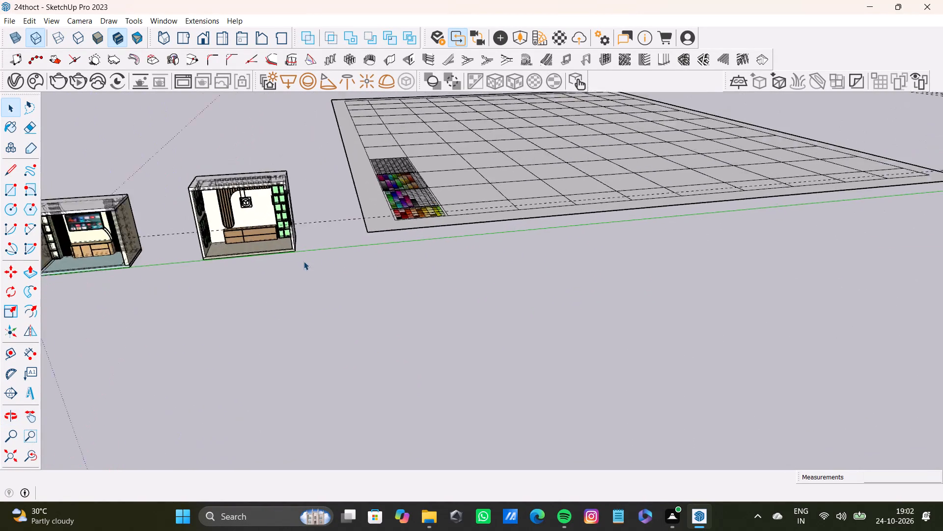
scroll(304, 261, up, 2)
scroll(302, 261, down, 13)
middle_drag(312, 275, 222, 313)
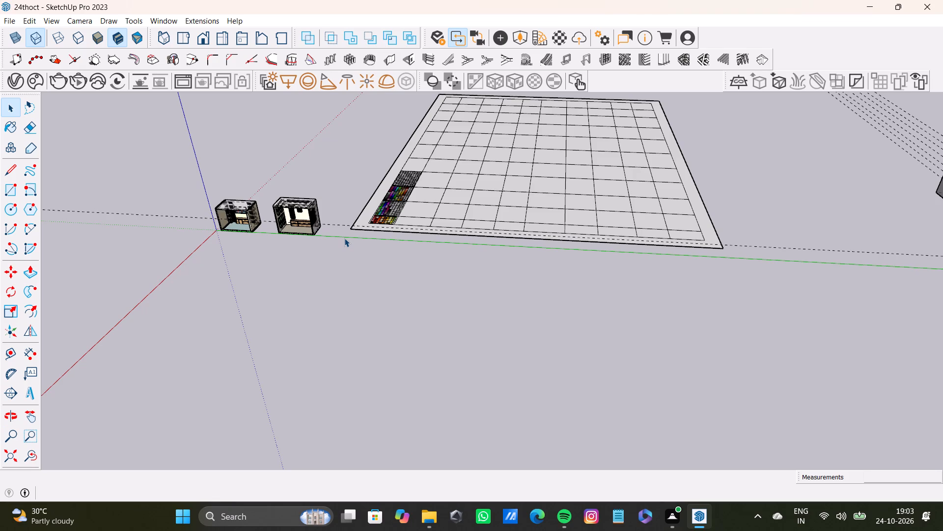
scroll(537, 160, down, 3)
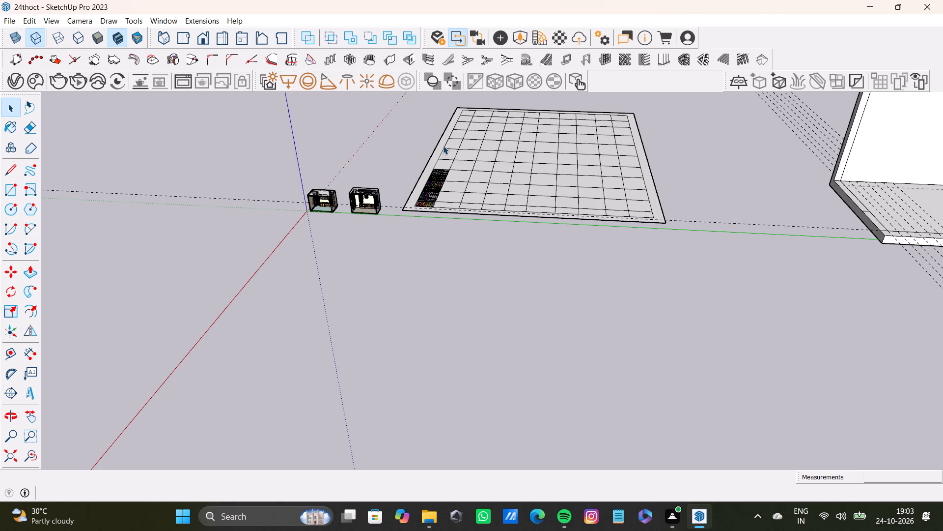
scroll(583, 263, up, 8)
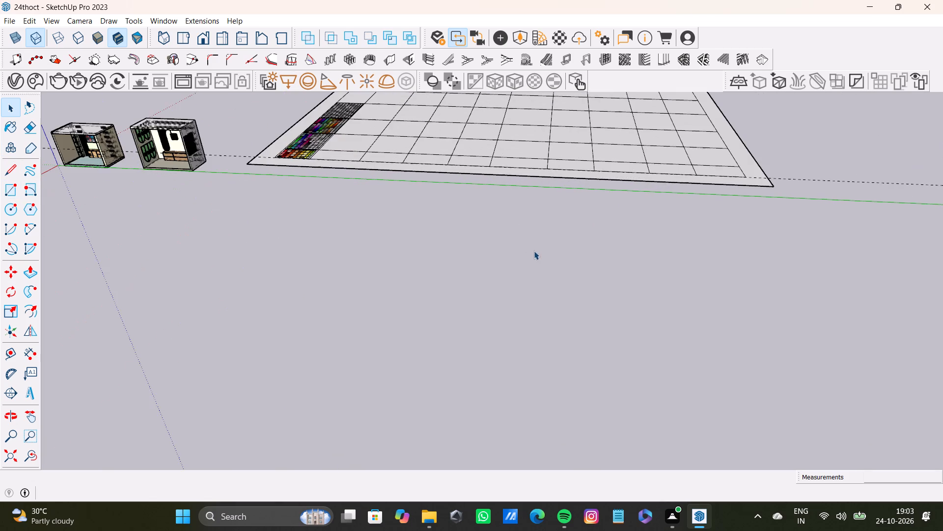
middle_drag(605, 146, 362, 262)
scroll(458, 286, down, 8)
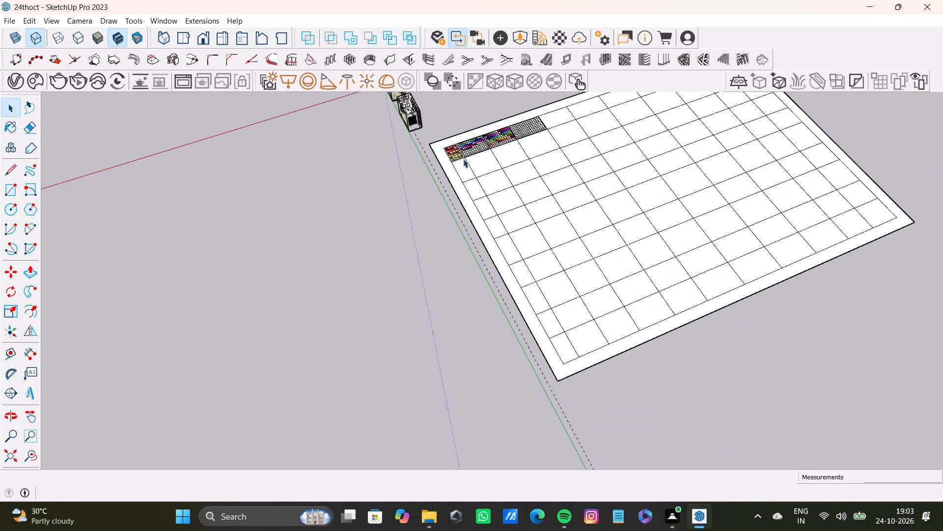
scroll(463, 159, up, 12)
scroll(466, 209, down, 20)
scroll(466, 209, down, 3)
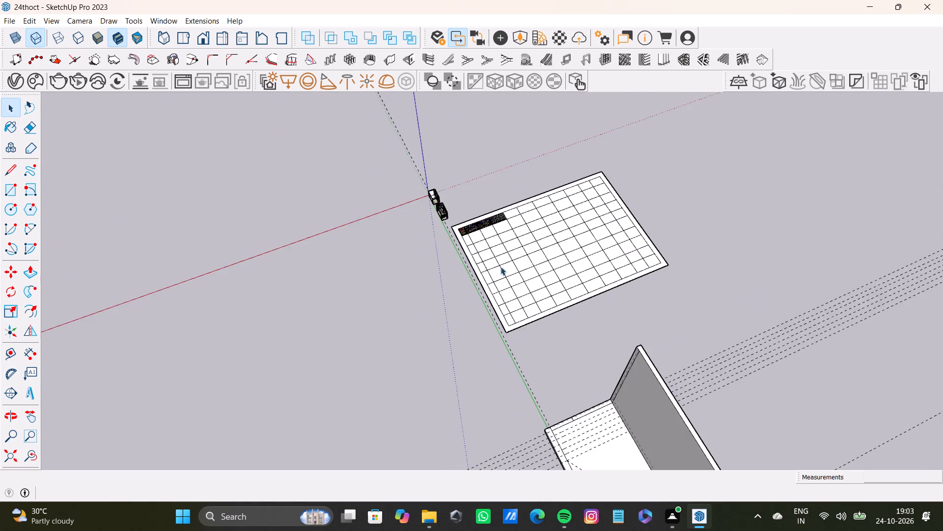
scroll(557, 312, down, 9)
scroll(523, 295, up, 17)
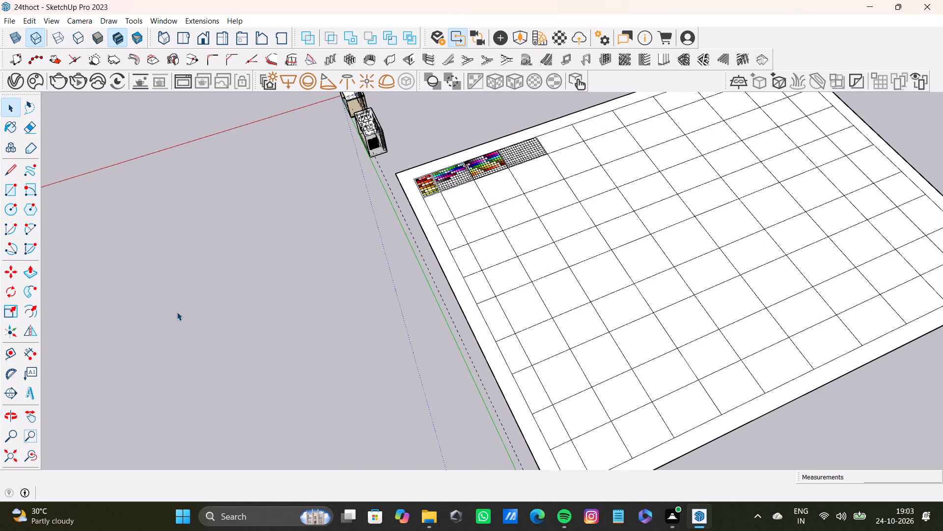
Offset the outline of the panel's empty cell beside the red-to-yellow swatch cell inward by about 6" to form a frame.
scroll(361, 203, up, 12)
middle_drag(573, 277, 559, 268)
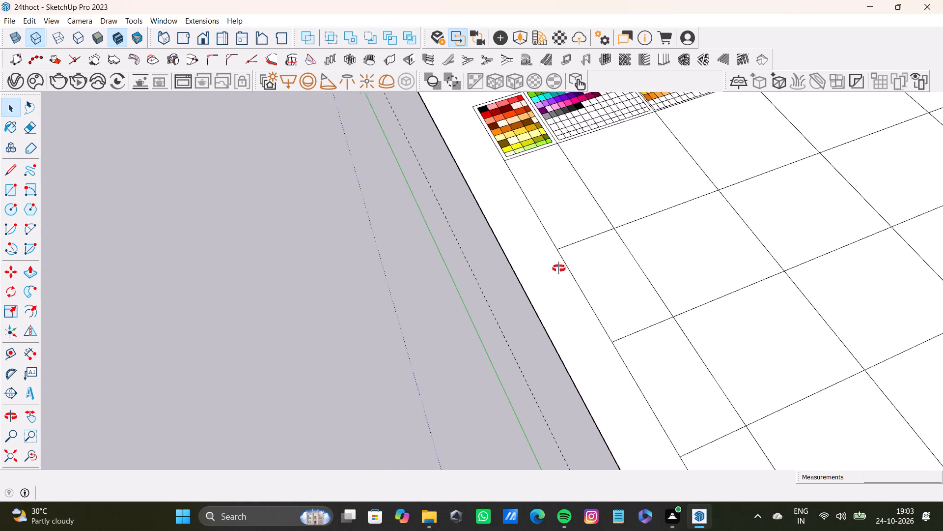
middle_drag(559, 268, 467, 260)
click(598, 234)
key(f)
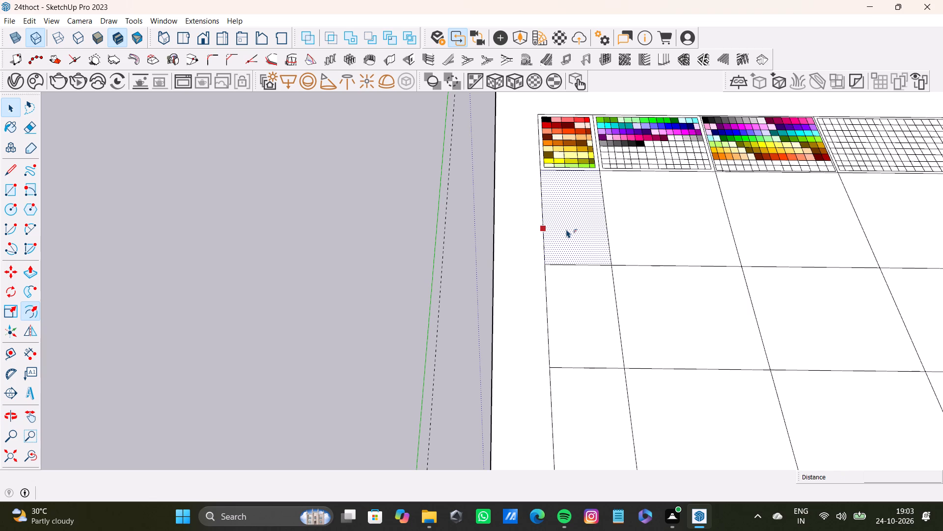
drag(566, 229, 545, 241)
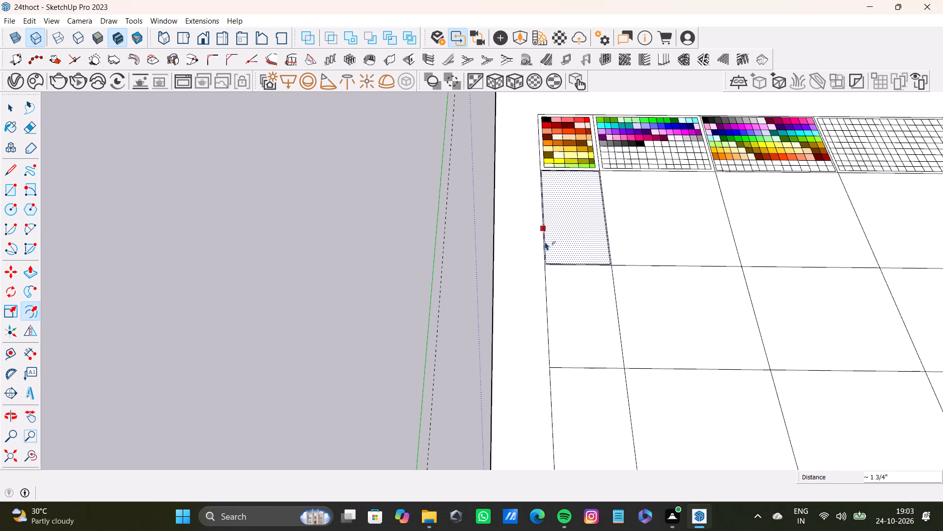
drag(545, 241, 545, 245)
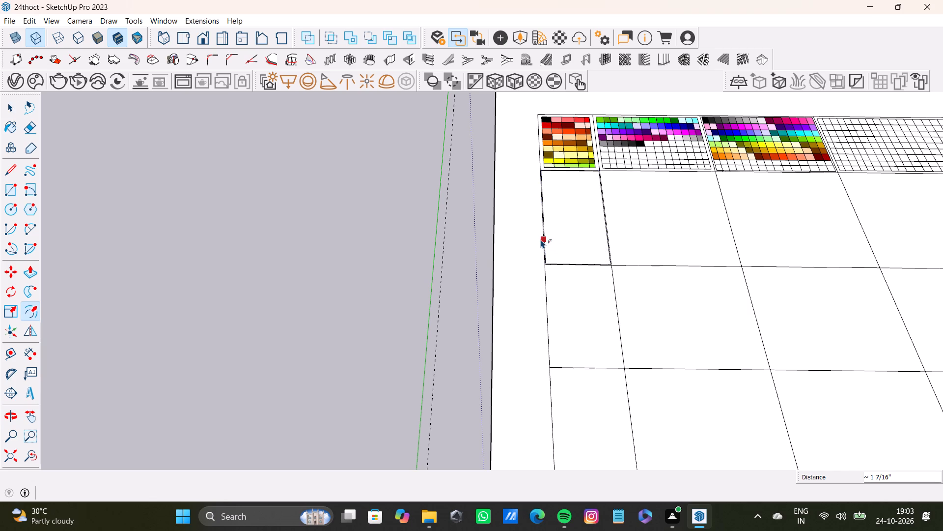
key(ctrl+z)
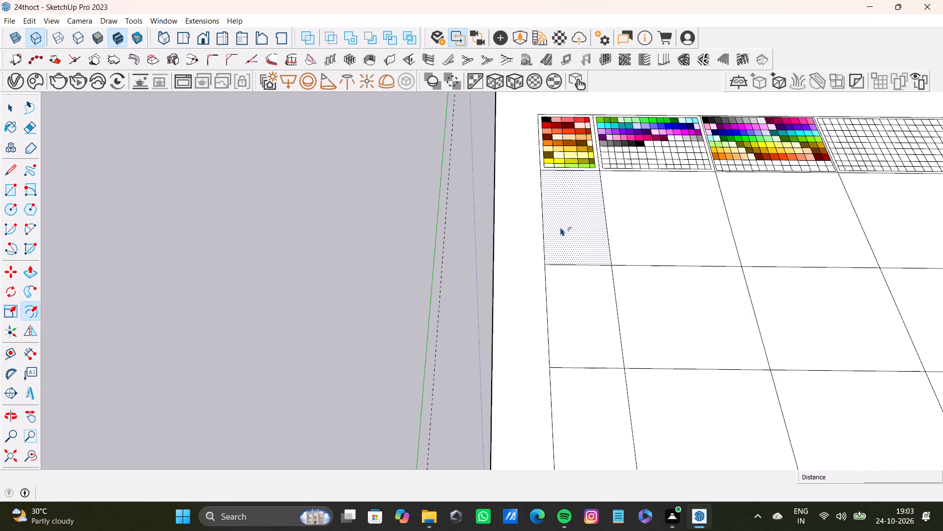
drag(560, 227, 550, 240)
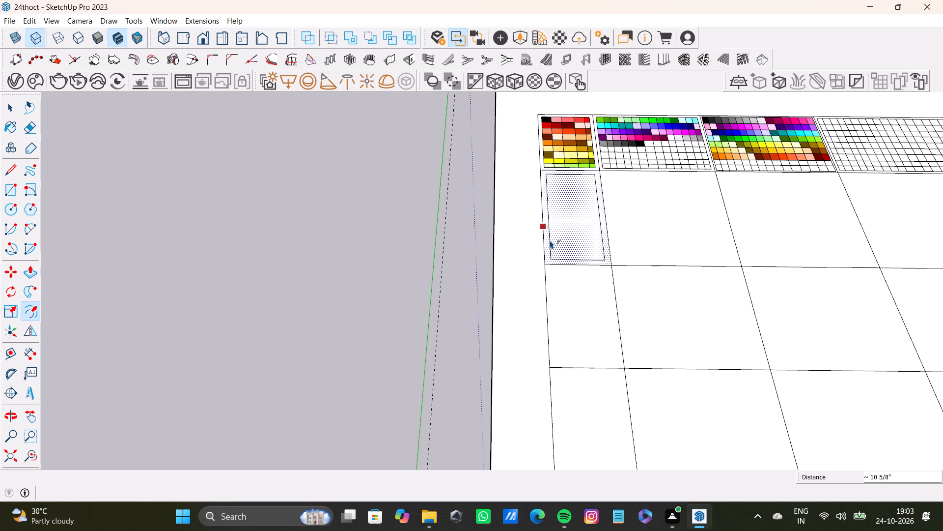
drag(550, 240, 547, 241)
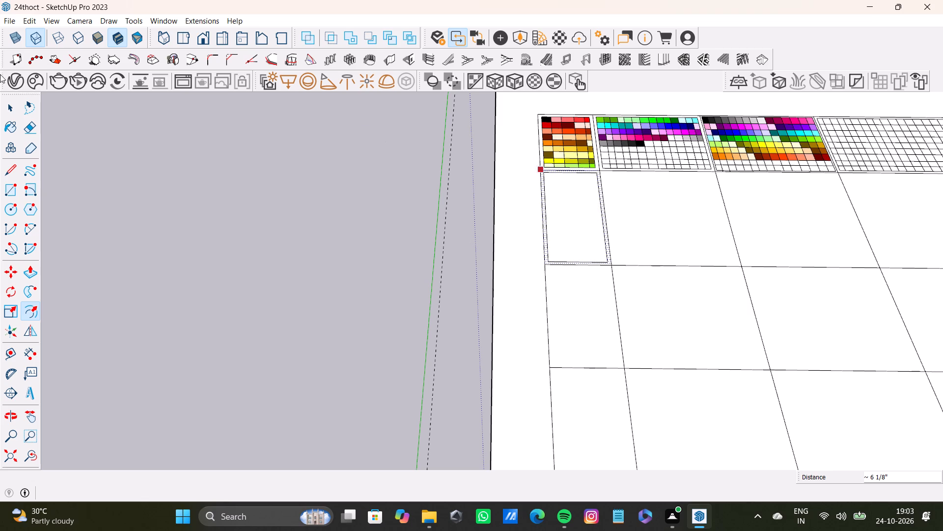
Place six parallel guides about 1' to 1'3" apart across the framed cell, working inward from its long inner edge nearest the panel's border.
key(t)
scroll(537, 223, up, 5)
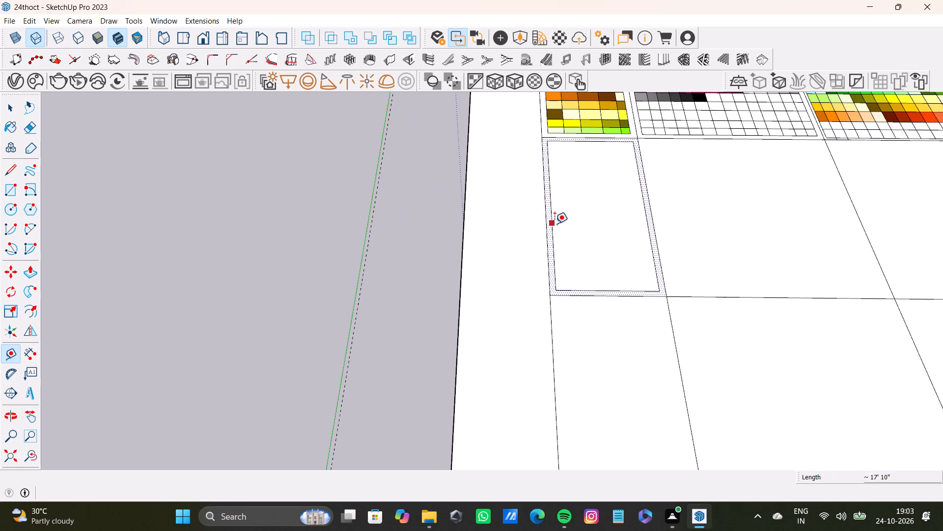
click(555, 224)
double_click(566, 225)
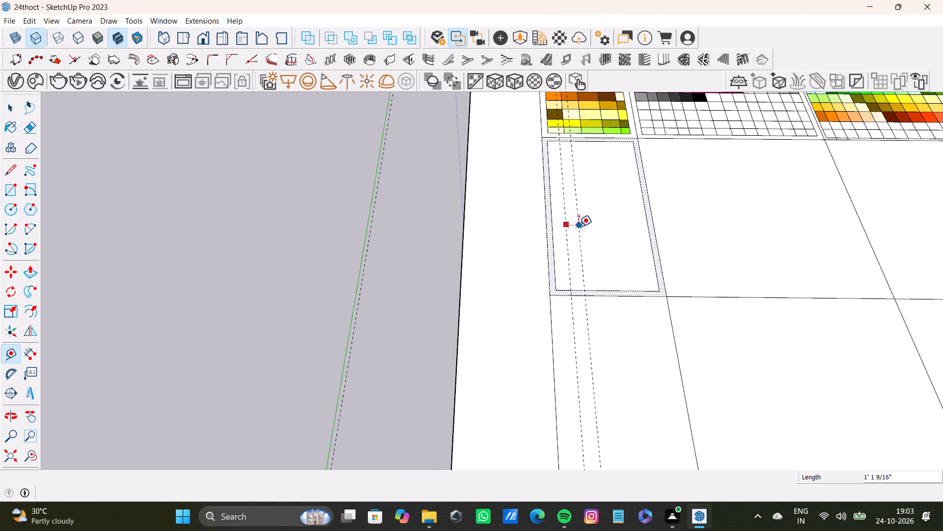
double_click(579, 227)
click(593, 229)
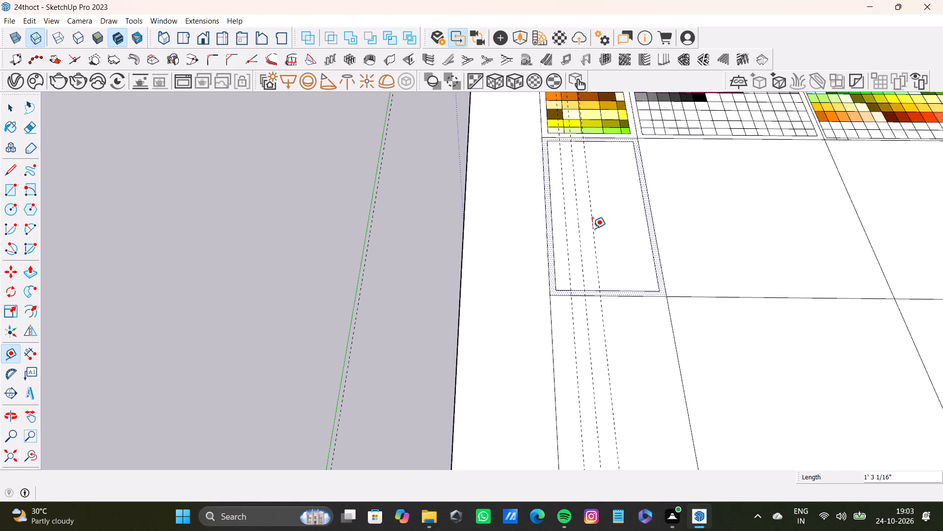
click(592, 229)
double_click(606, 232)
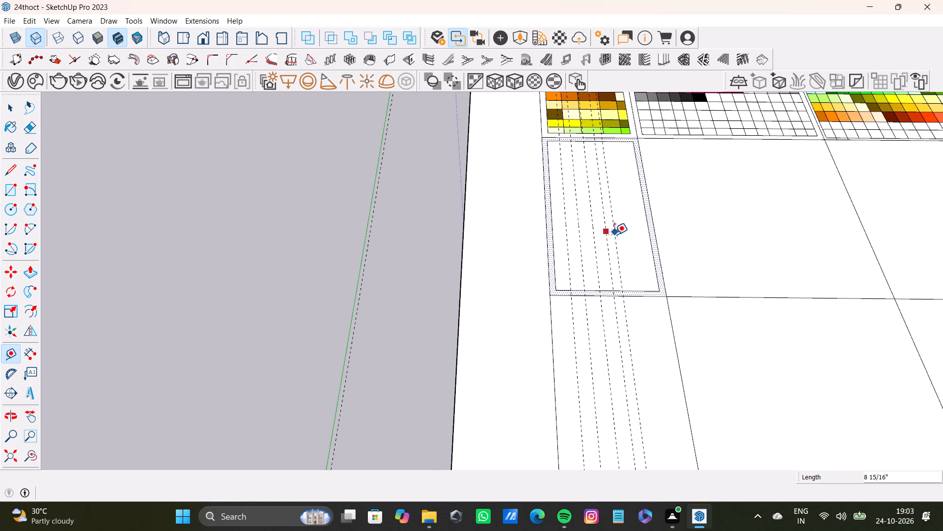
double_click(618, 236)
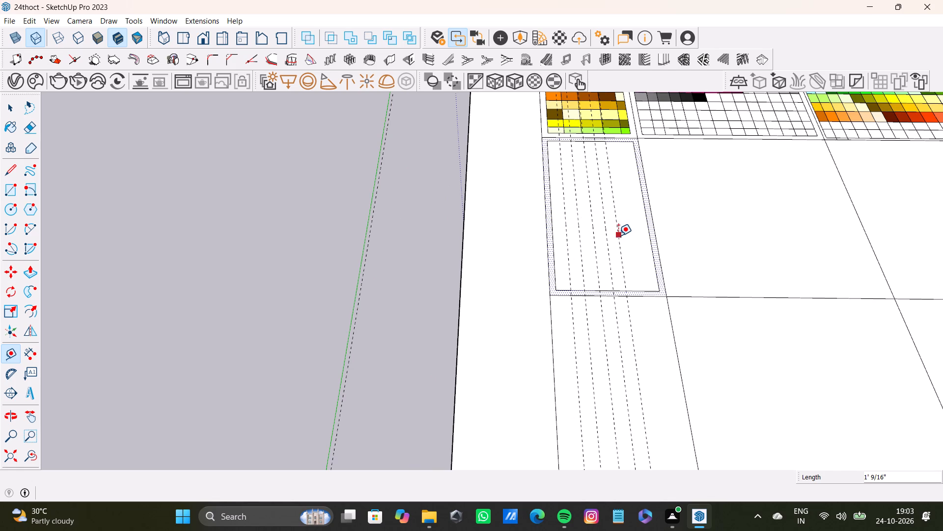
double_click(631, 240)
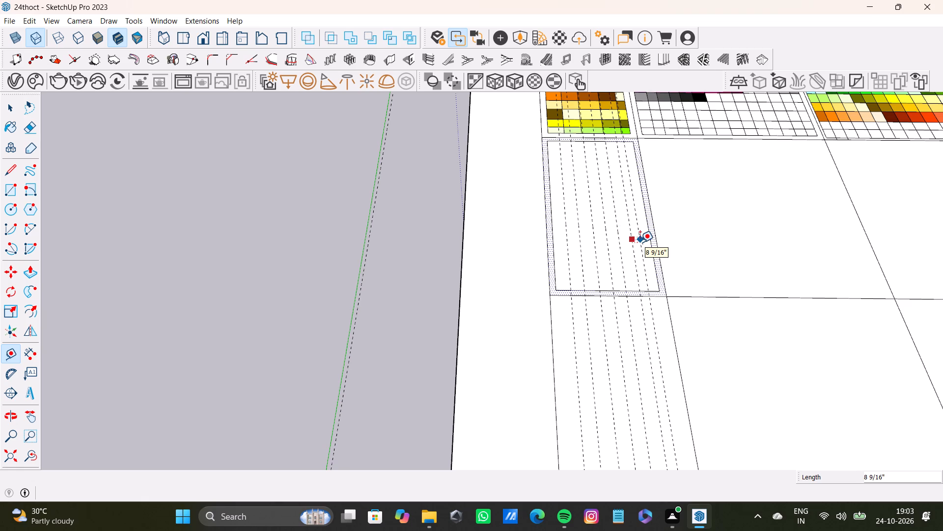
key(space)
Place fifteen parallel crosswise guides about 11" to 1'6" apart over the framed cell, starting from its inner edge beside the yellow-green swatches.
key(t)
scroll(577, 143, up, 6)
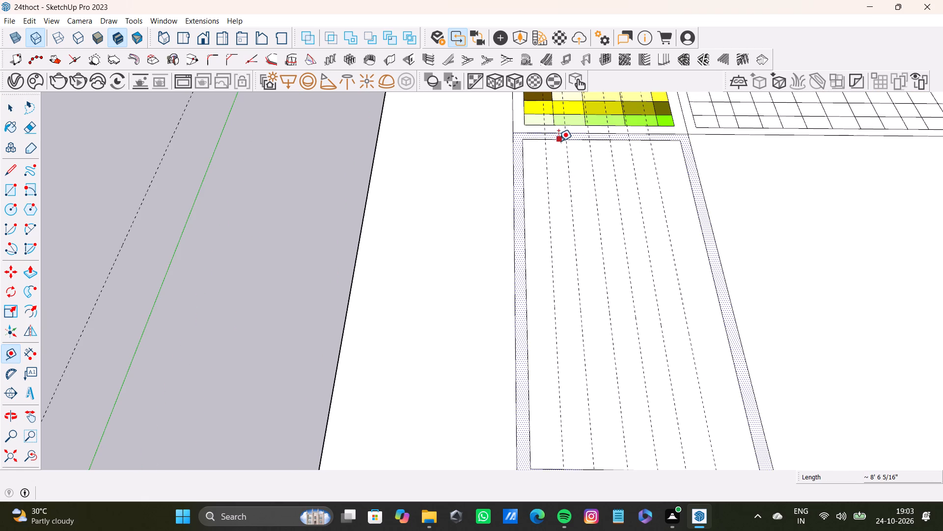
click(558, 139)
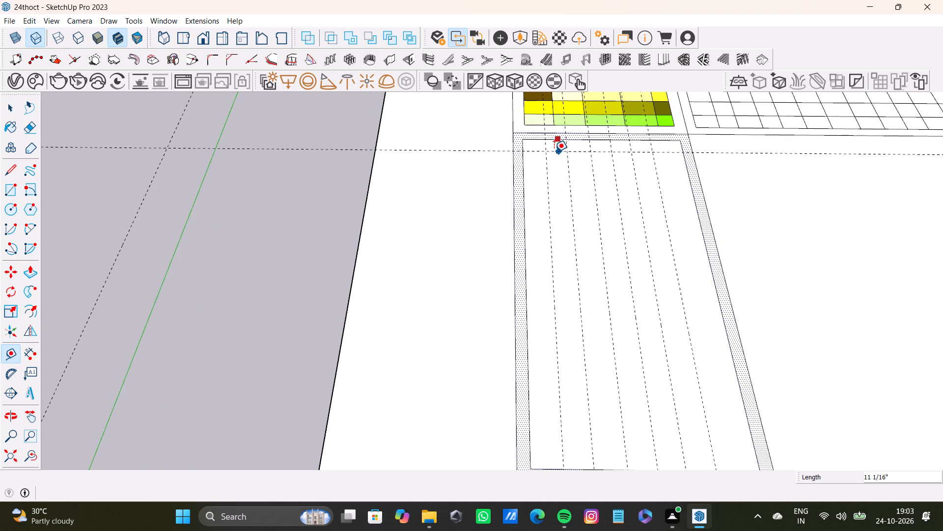
double_click(554, 152)
double_click(557, 172)
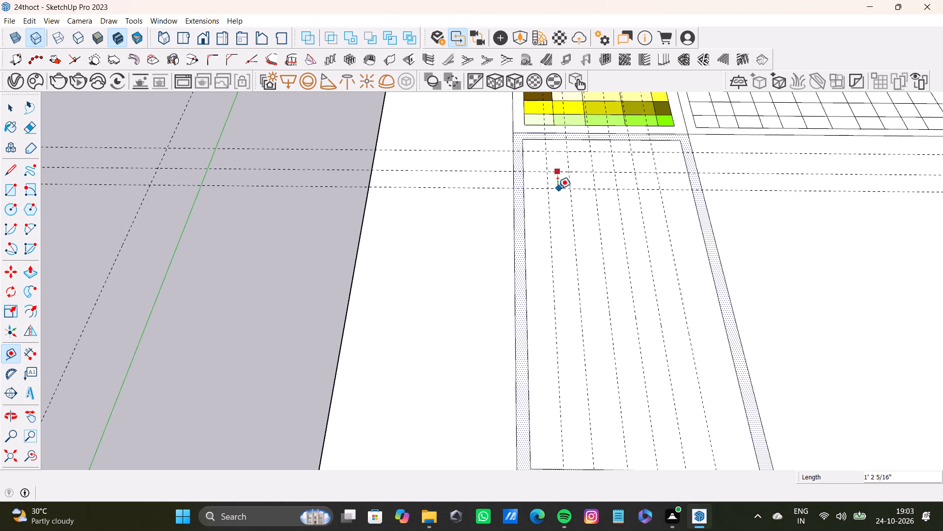
double_click(557, 189)
double_click(559, 208)
double_click(562, 229)
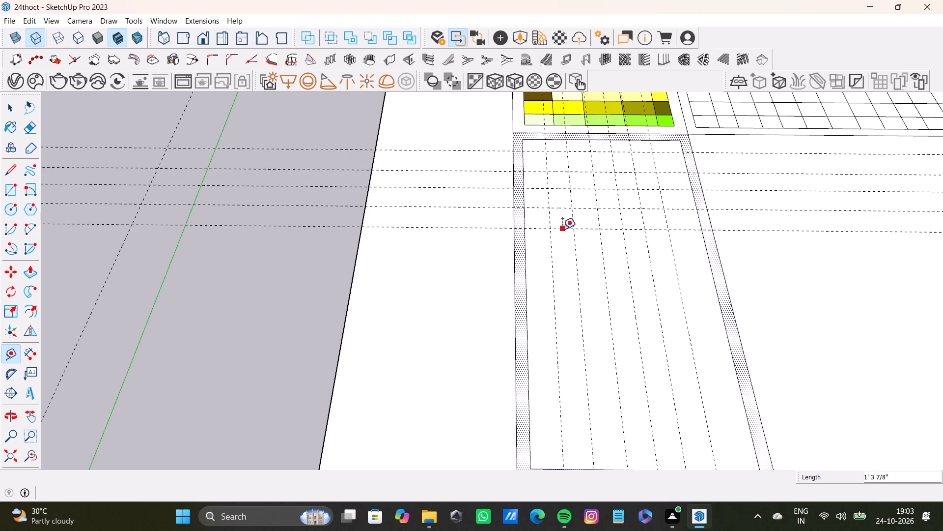
double_click(564, 245)
double_click(564, 262)
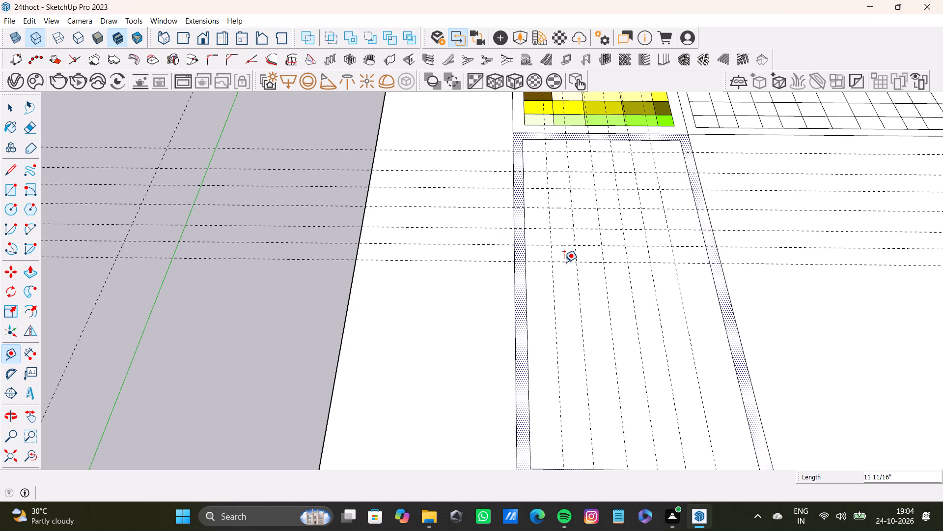
double_click(568, 284)
double_click(570, 303)
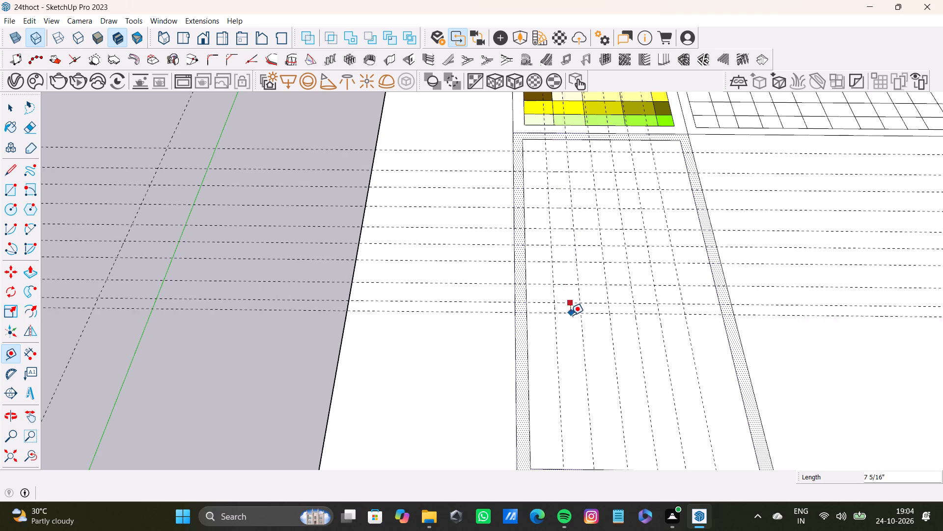
double_click(572, 323)
double_click(567, 342)
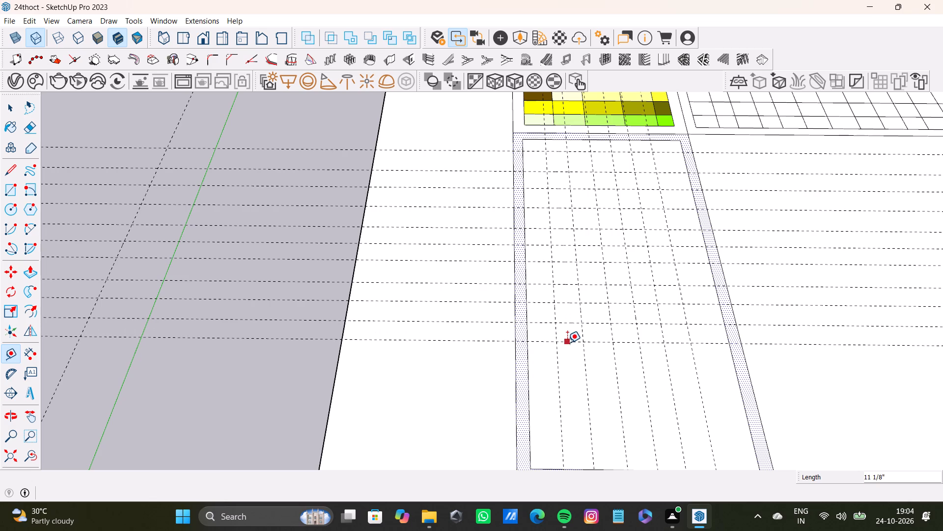
double_click(564, 361)
click(564, 383)
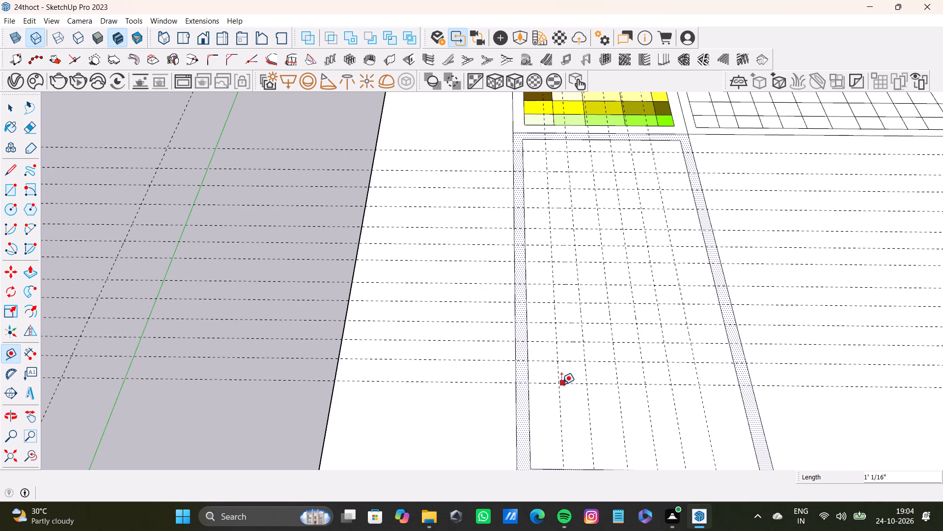
click(568, 384)
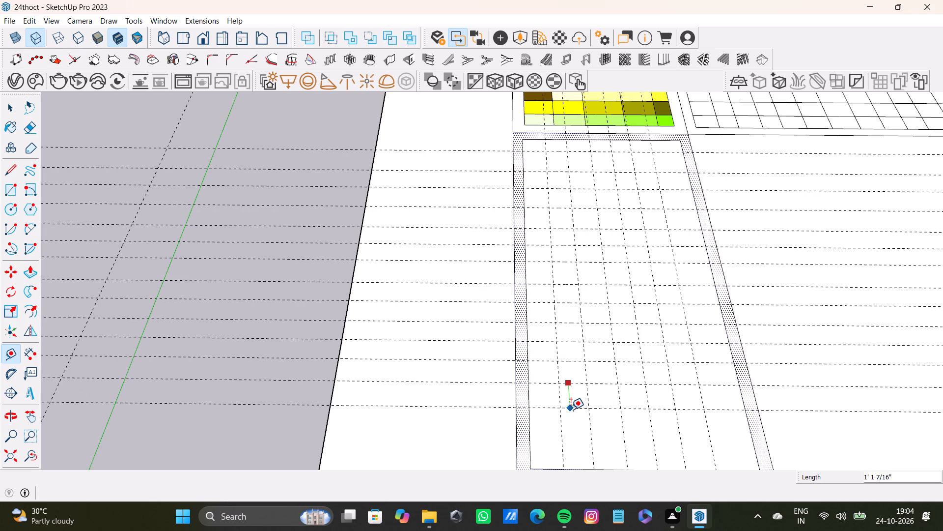
double_click(574, 405)
click(576, 432)
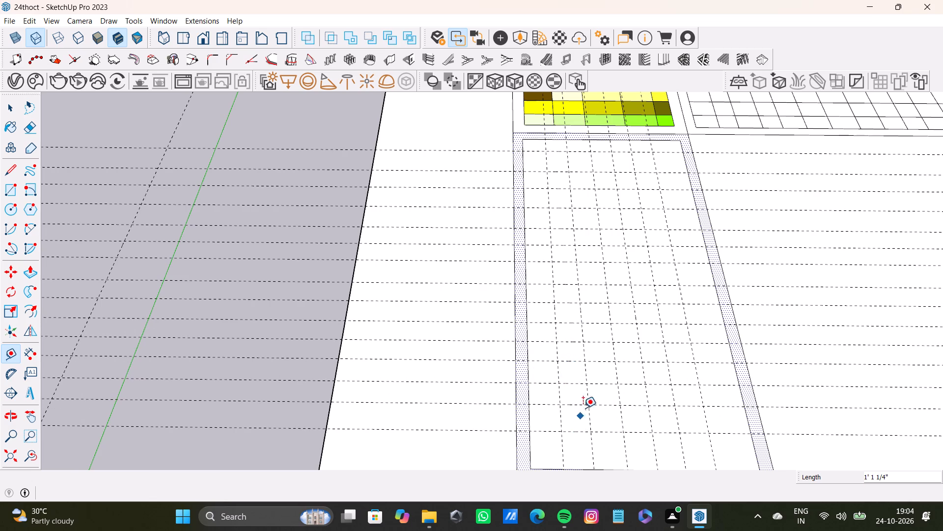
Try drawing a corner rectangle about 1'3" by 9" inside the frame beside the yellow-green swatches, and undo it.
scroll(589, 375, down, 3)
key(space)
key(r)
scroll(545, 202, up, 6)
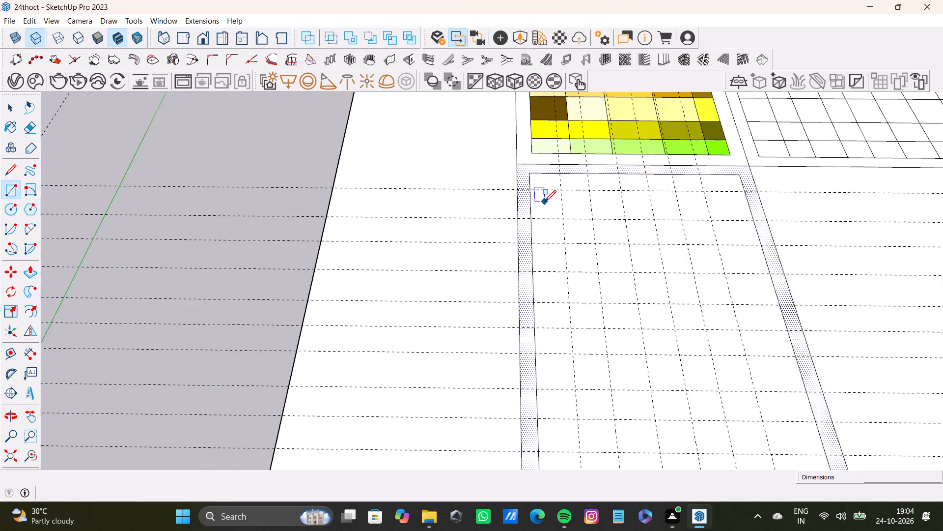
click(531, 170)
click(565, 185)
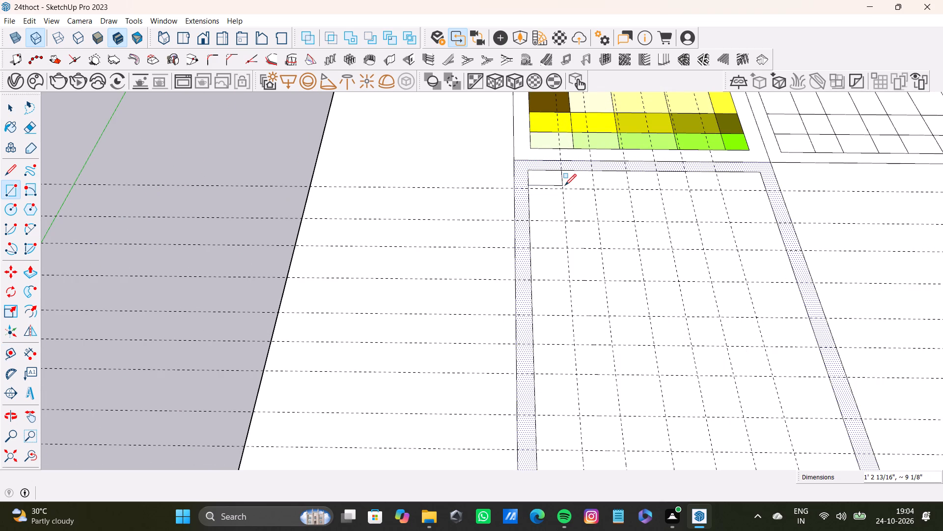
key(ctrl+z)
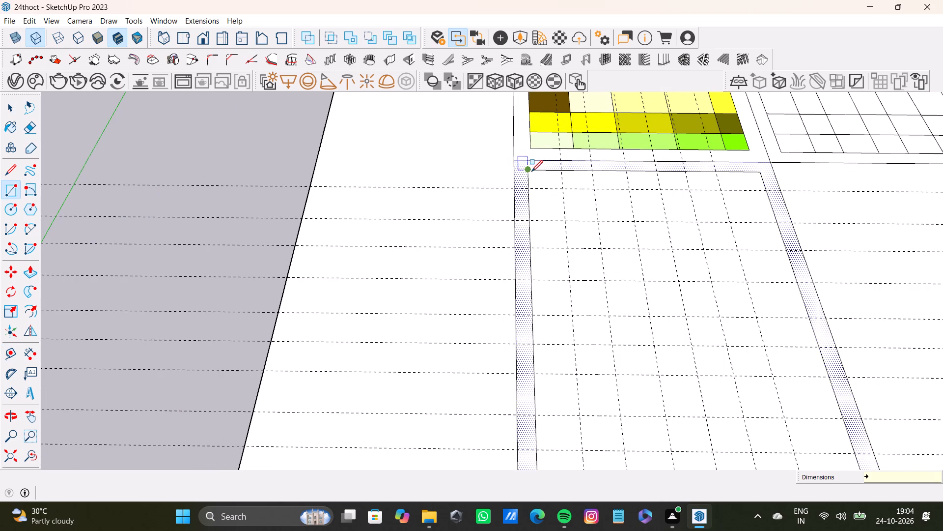
Draw the first row of seven adjoining rectangles, about 11" deep, between the guides along the frame's inner edge beside the yellow-green swatches.
click(531, 172)
click(562, 189)
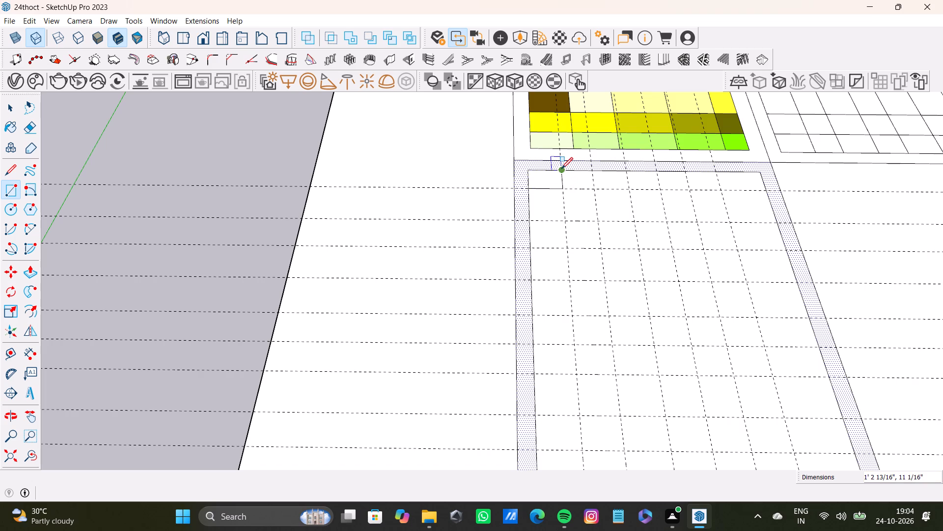
click(561, 169)
click(592, 187)
click(592, 168)
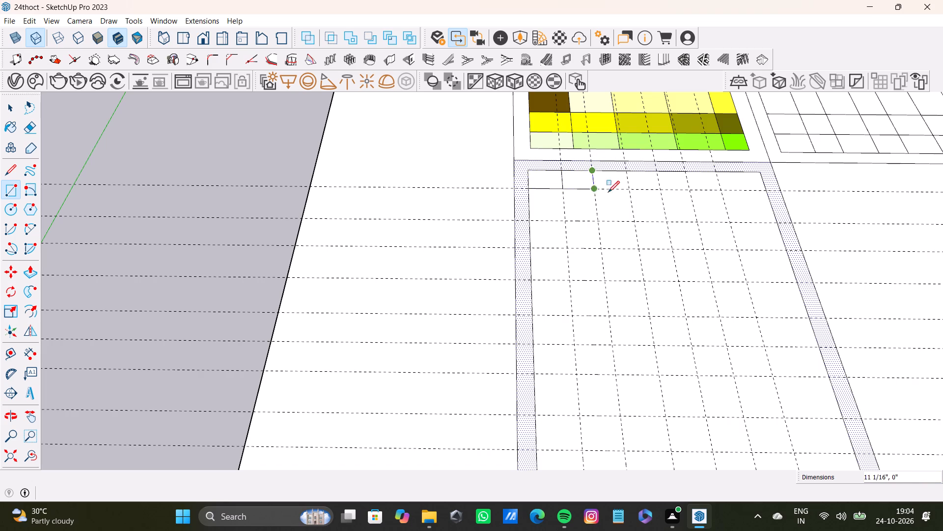
click(629, 188)
click(629, 170)
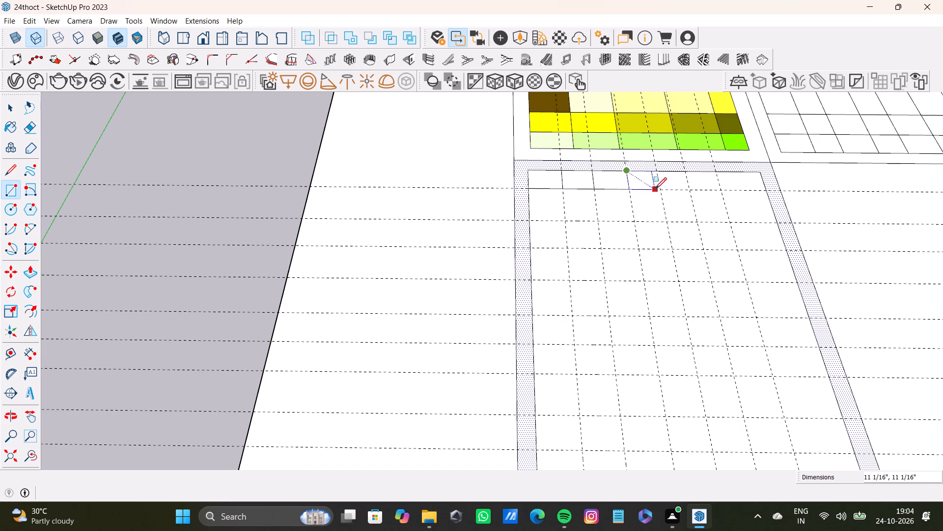
click(663, 191)
click(659, 171)
click(691, 191)
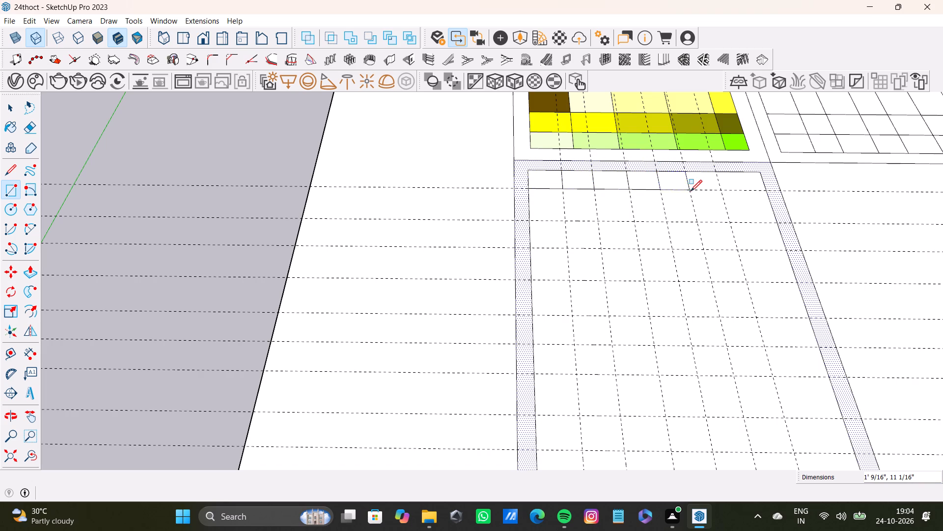
click(689, 172)
click(722, 190)
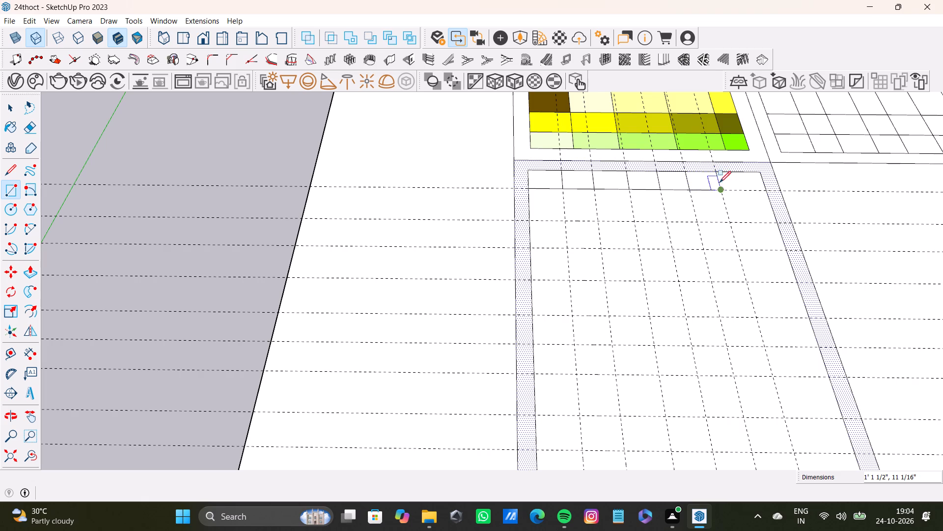
drag(716, 174, 723, 178)
click(764, 192)
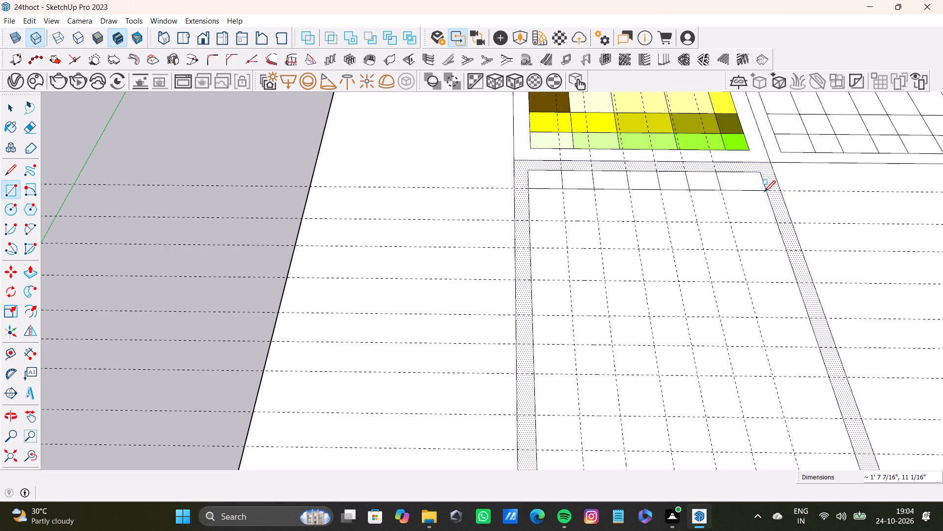
Draw the first rectangle of the second row, about 1'3" by 1'6", against the frame's long inner edge.
click(527, 187)
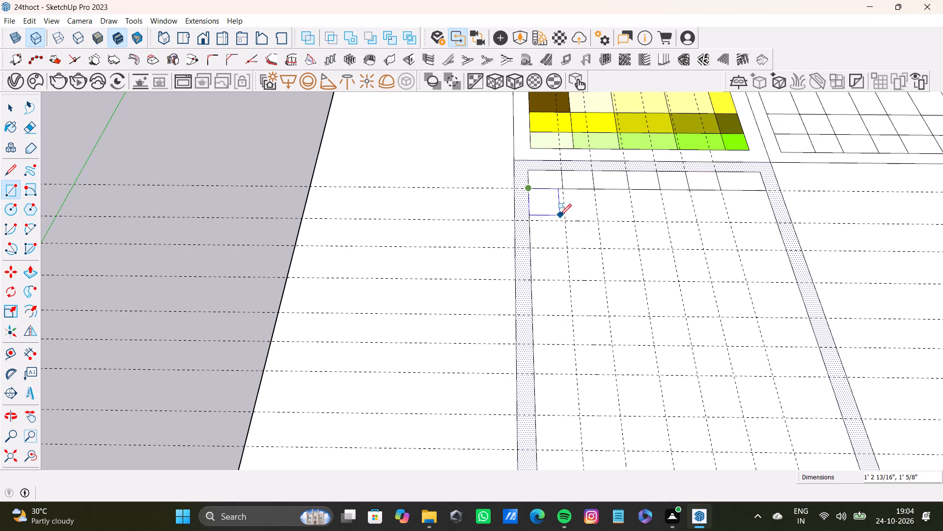
click(566, 222)
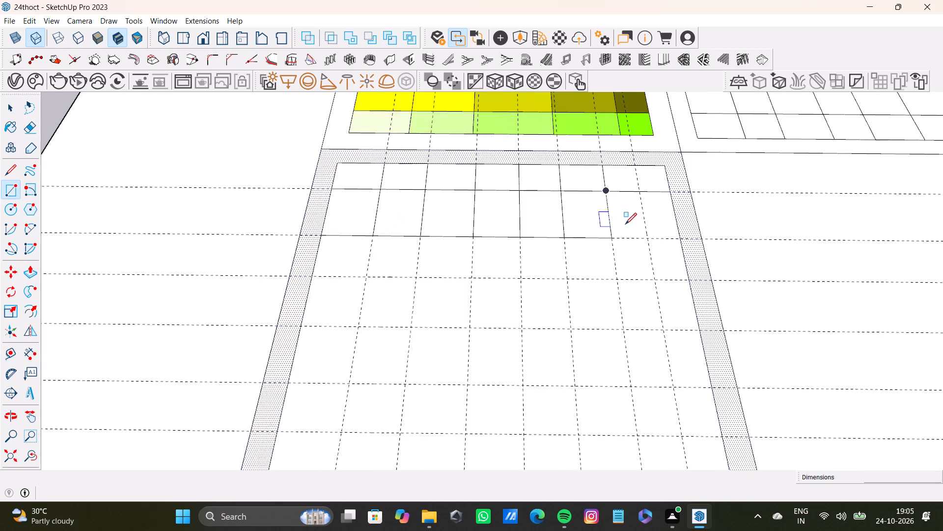
Draw the second row's last two rectangles, about 1'6" deep and 10" and 9" wide, up to the frame's opposite long edge.
scroll(625, 224, up, 2)
click(604, 187)
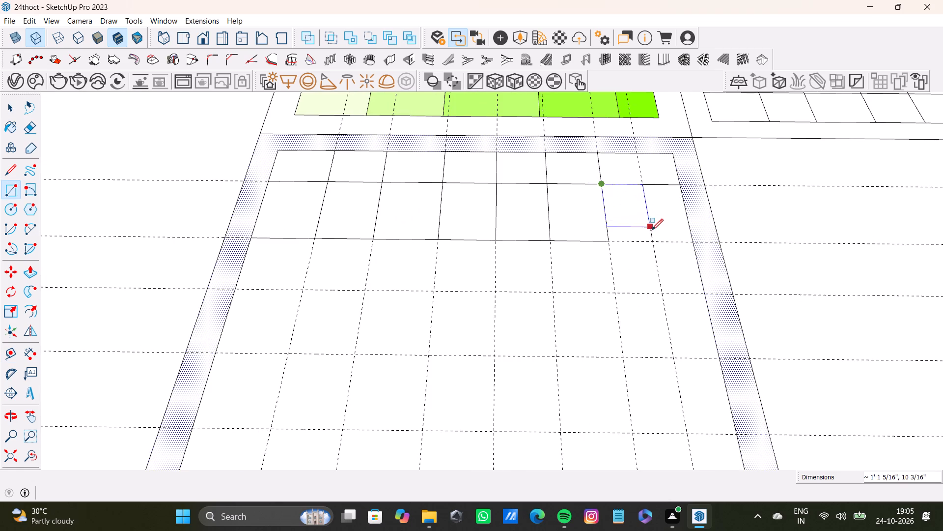
click(656, 241)
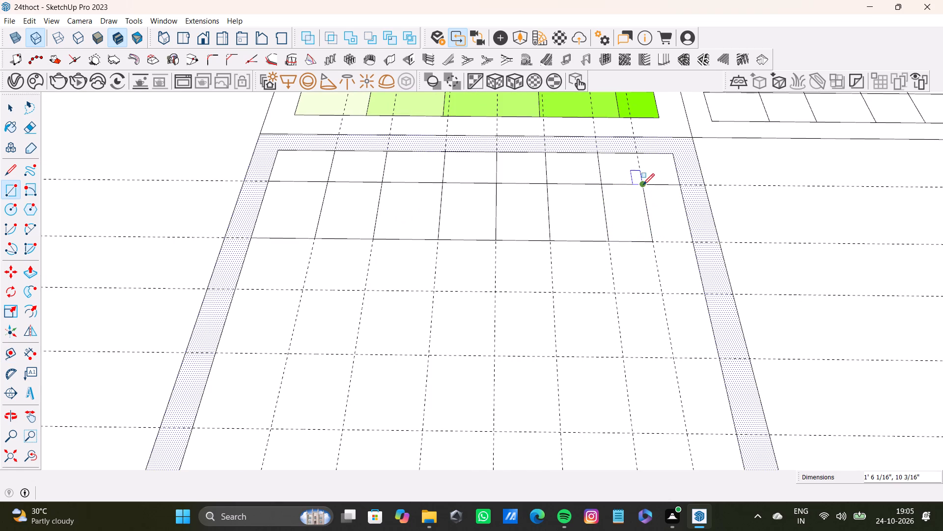
click(643, 185)
click(694, 243)
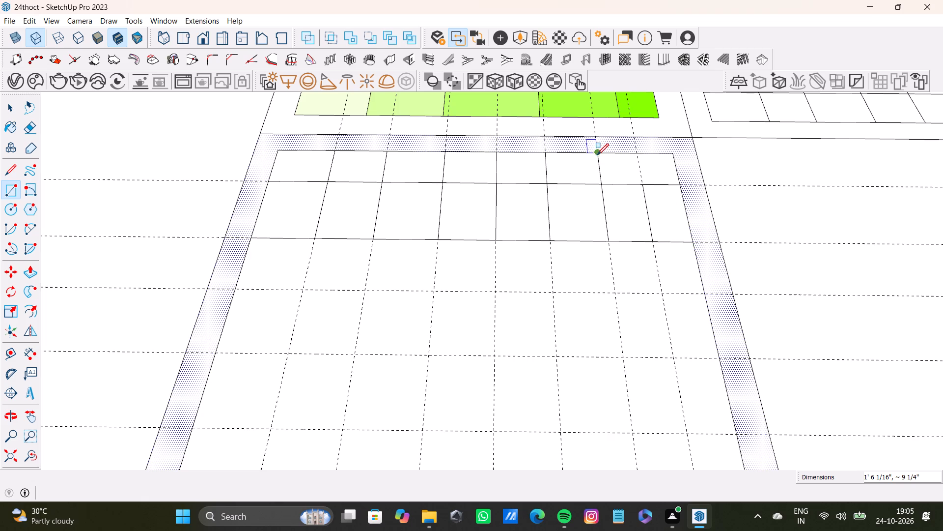
Split the first row's wide end cell into two rectangles about 11" deep, roughly 10" and 9" wide.
click(597, 153)
click(642, 179)
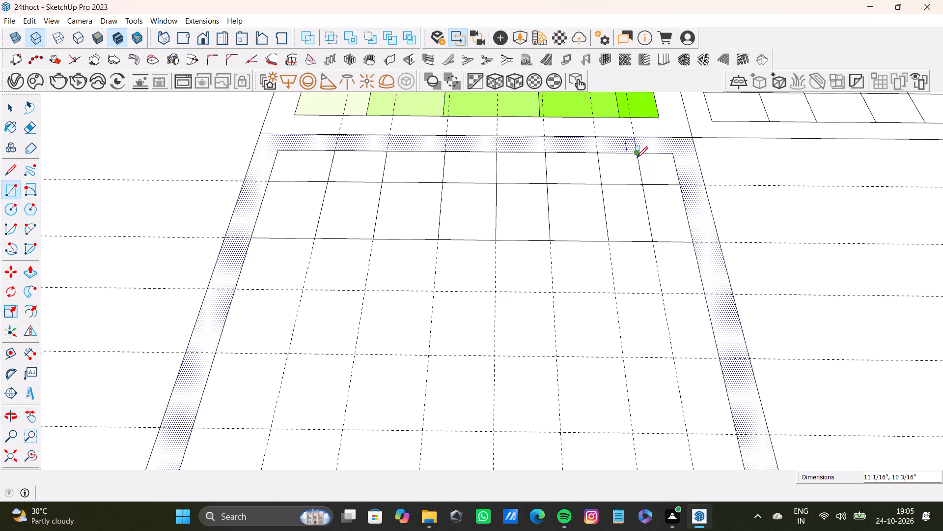
click(637, 154)
click(679, 183)
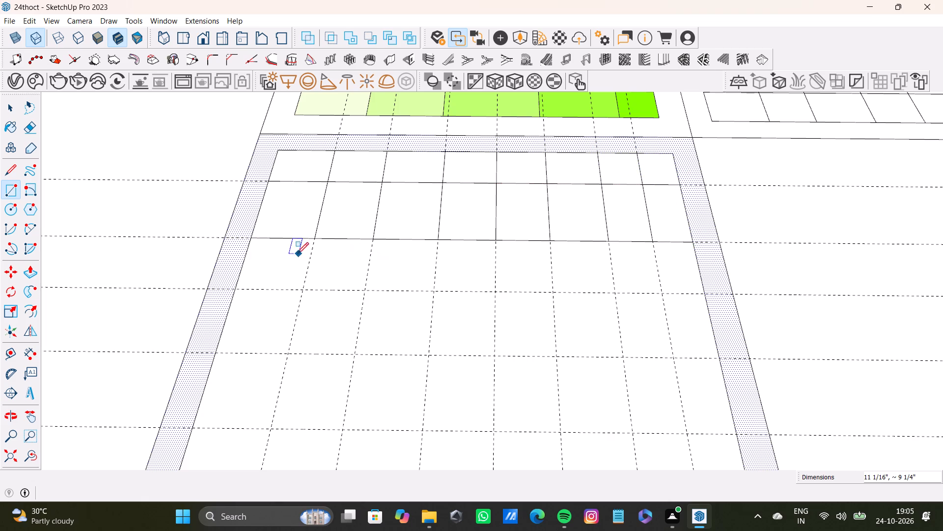
Draw the third row of eight adjoining rectangles, about 1'2" deep, between the guides from one long frame edge to the other.
click(249, 238)
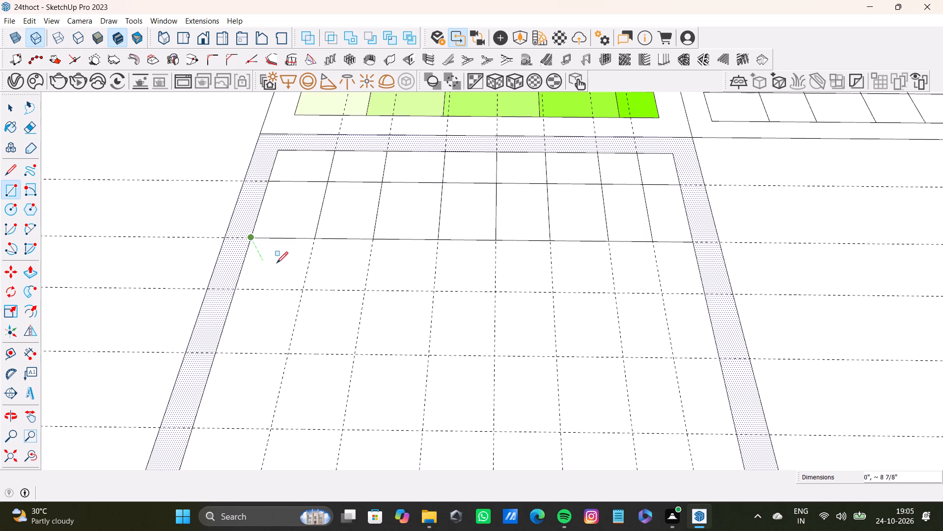
click(300, 292)
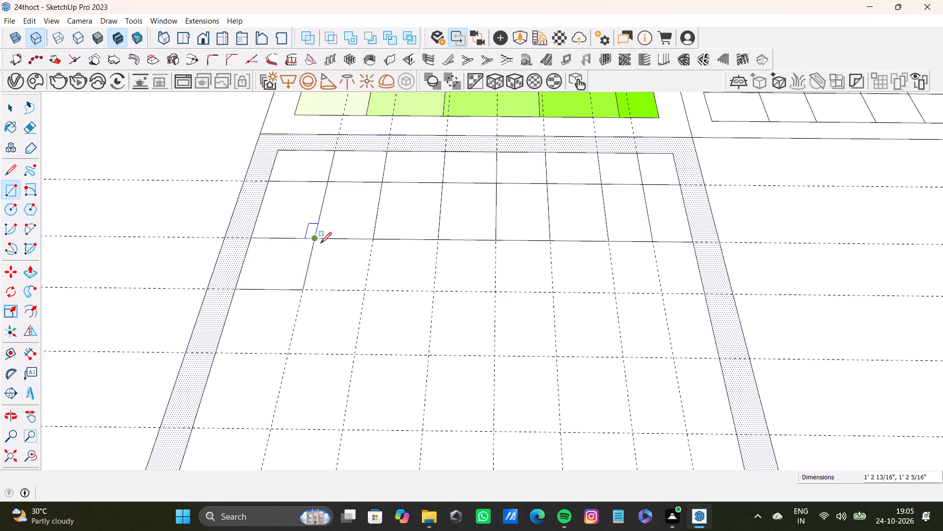
click(315, 241)
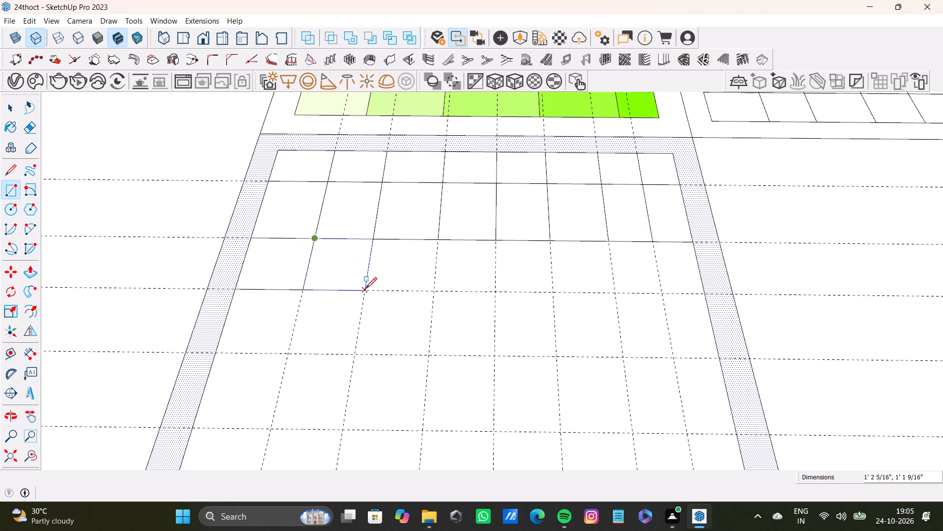
click(365, 289)
click(371, 238)
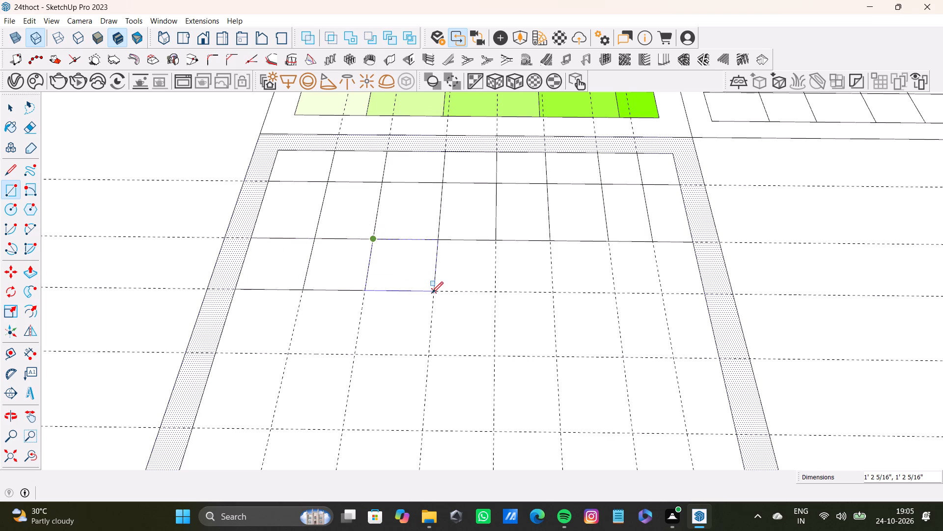
click(432, 293)
click(437, 241)
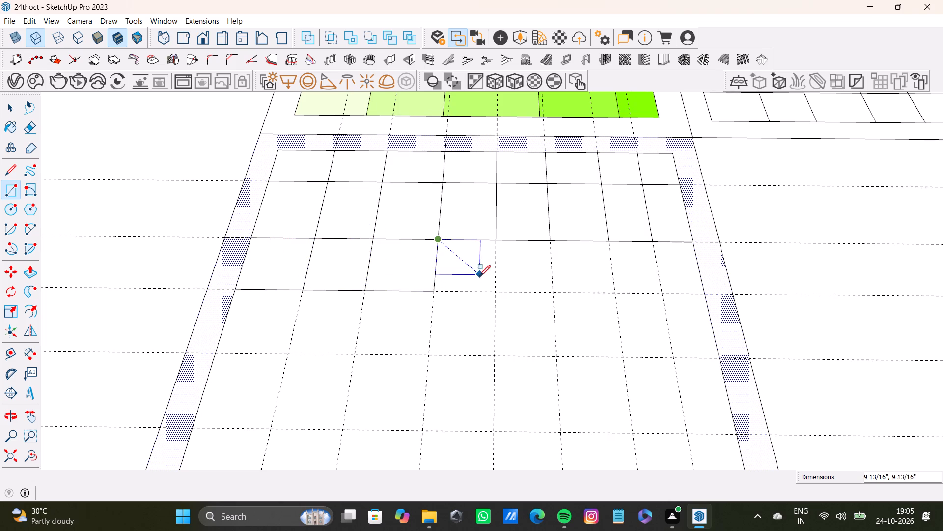
click(494, 292)
click(496, 243)
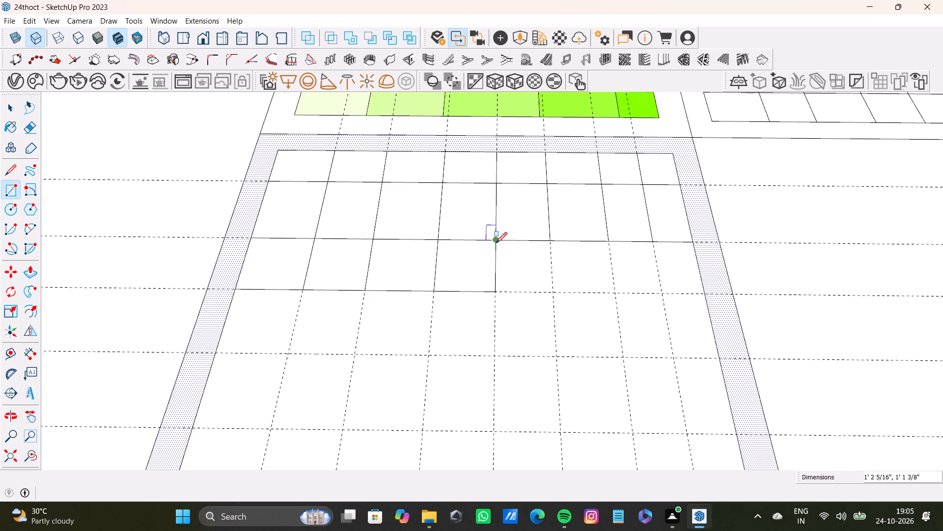
click(554, 292)
click(550, 244)
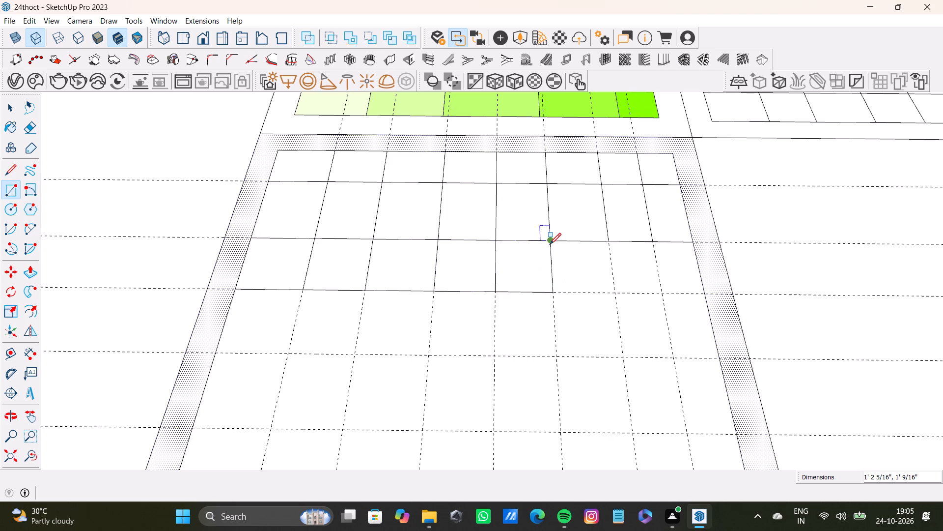
click(617, 295)
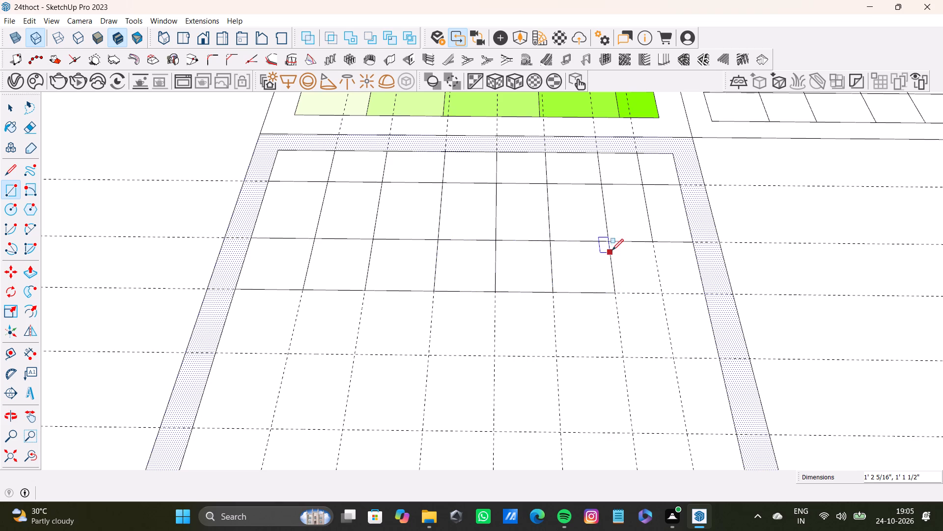
click(611, 240)
click(664, 293)
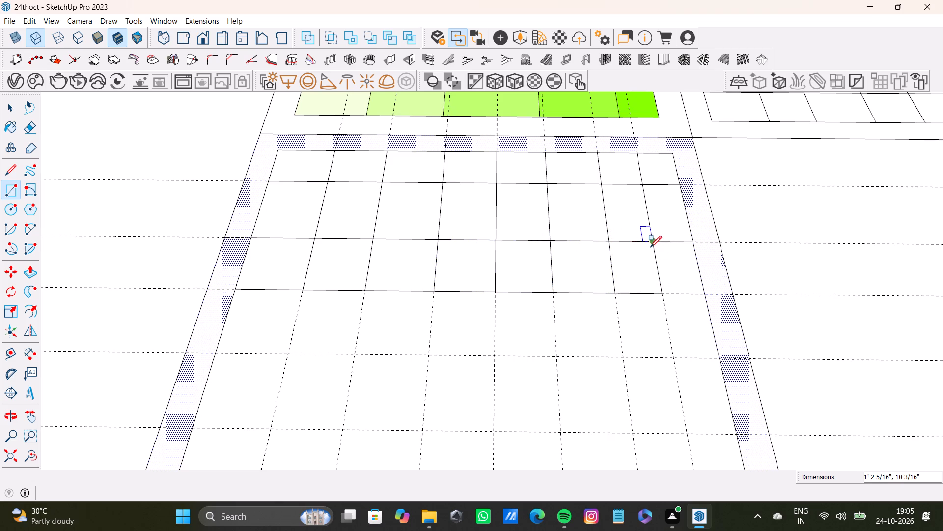
click(652, 242)
click(703, 295)
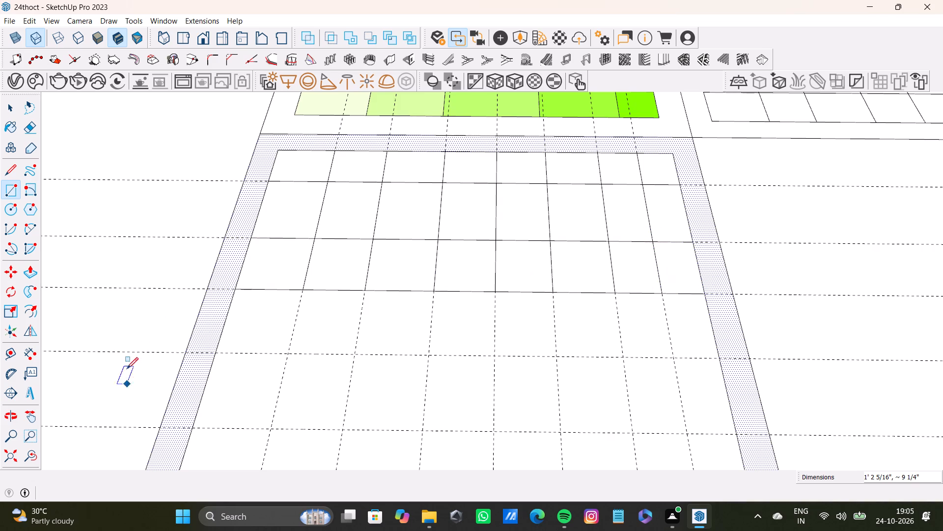
Draw the fourth row of eight adjoining rectangles, about 1'3 5/8" deep, between the guides across the full inner width of the frame.
click(233, 288)
click(284, 355)
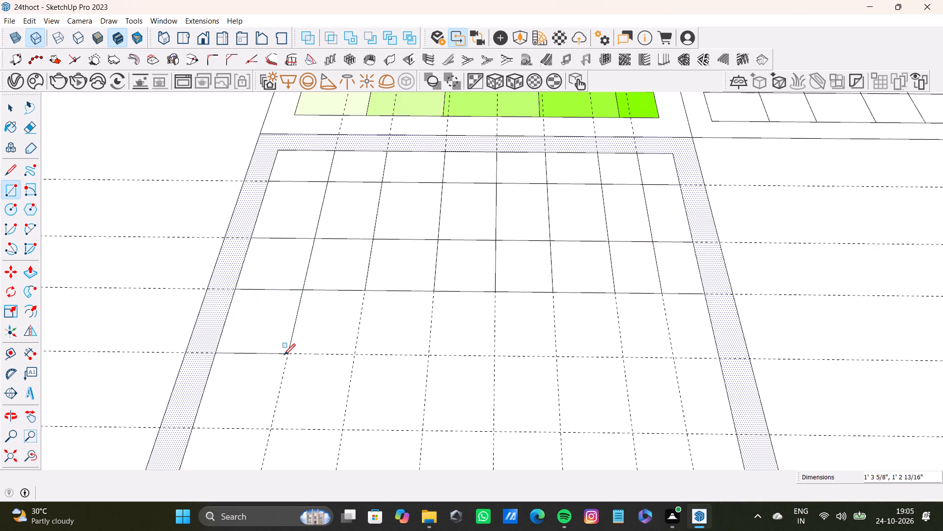
click(301, 289)
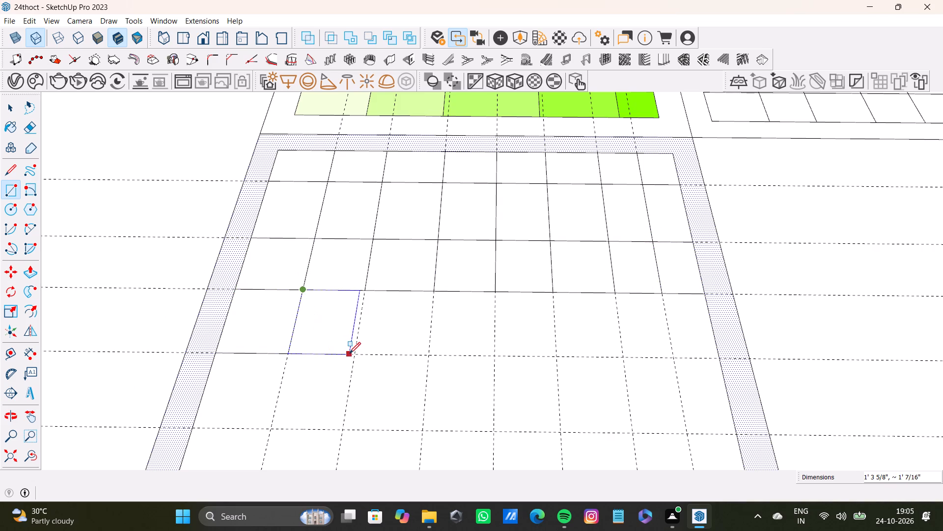
click(354, 354)
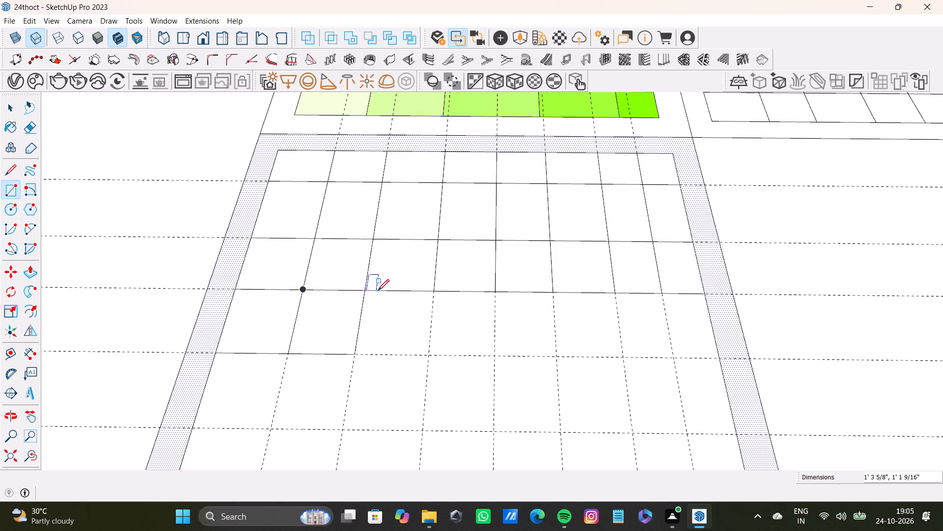
click(365, 293)
click(429, 356)
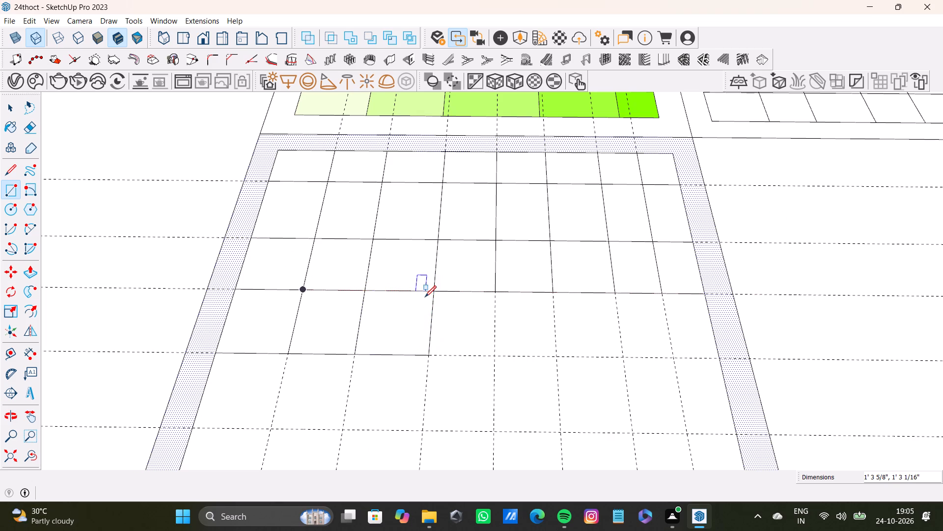
click(435, 289)
click(497, 354)
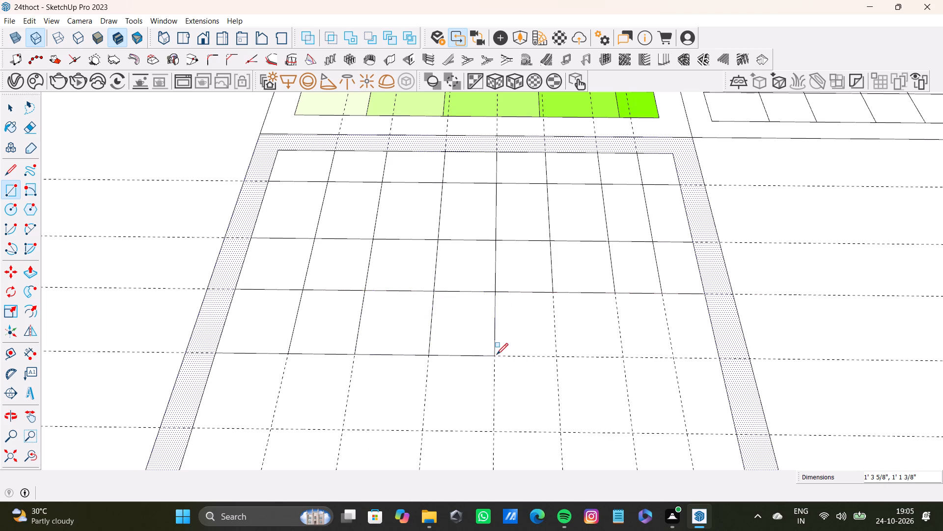
click(496, 294)
click(557, 356)
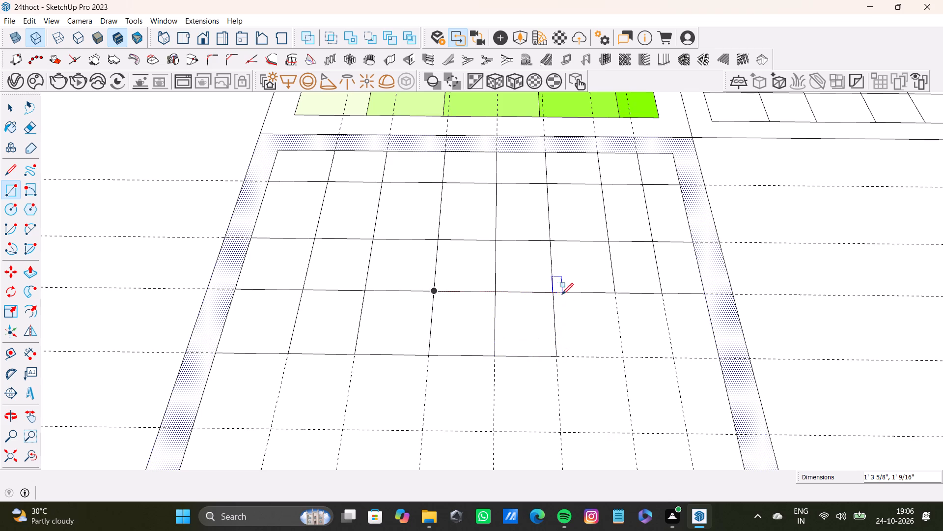
click(552, 292)
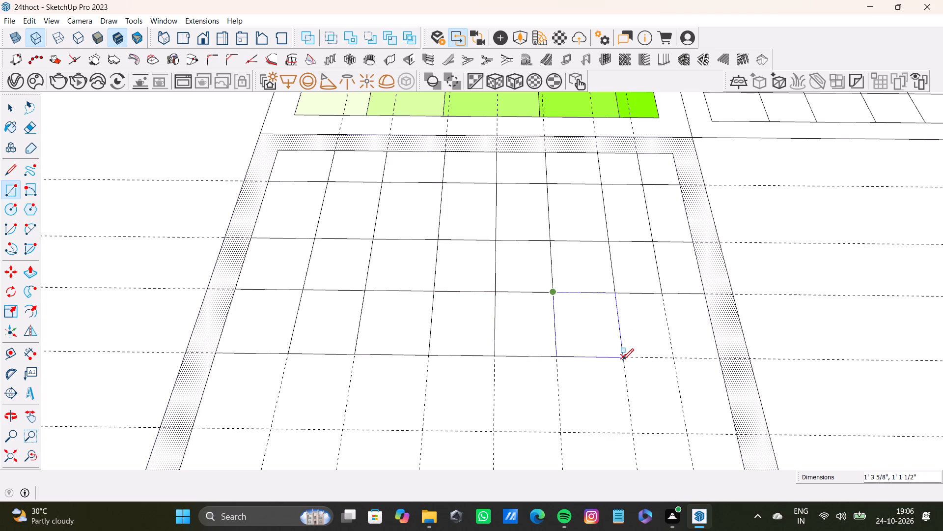
click(622, 360)
click(617, 293)
click(675, 358)
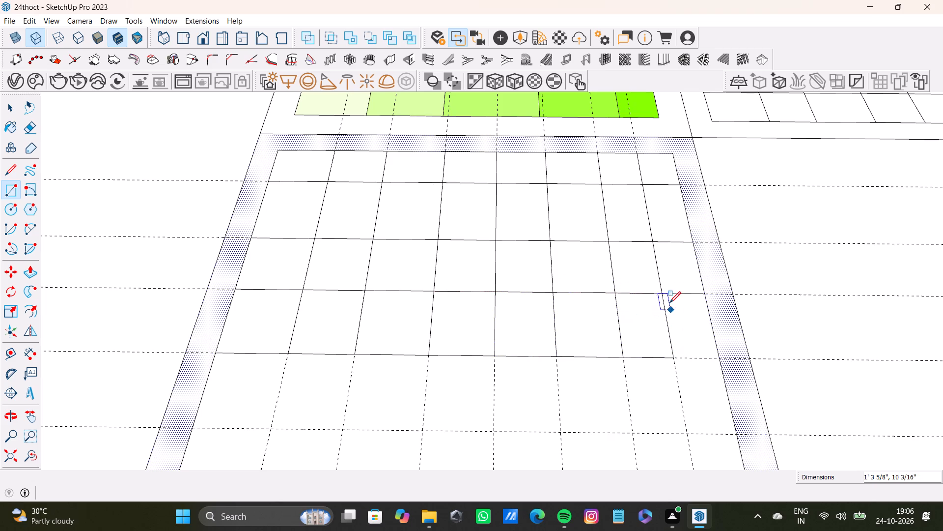
click(667, 293)
click(719, 356)
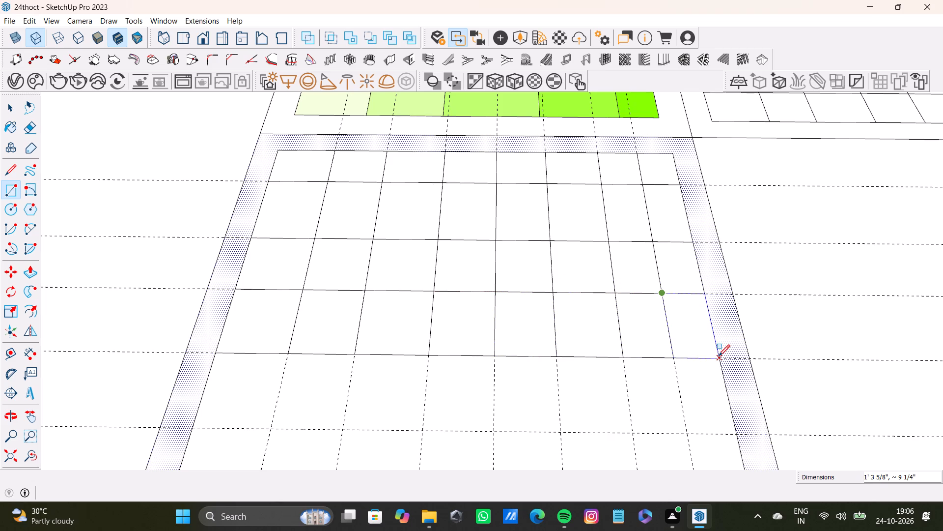
Draw the fifth row's first rectangle, about 1'4" deep and 1'3" wide, against the frame's long inner edge.
scroll(290, 361, down, 5)
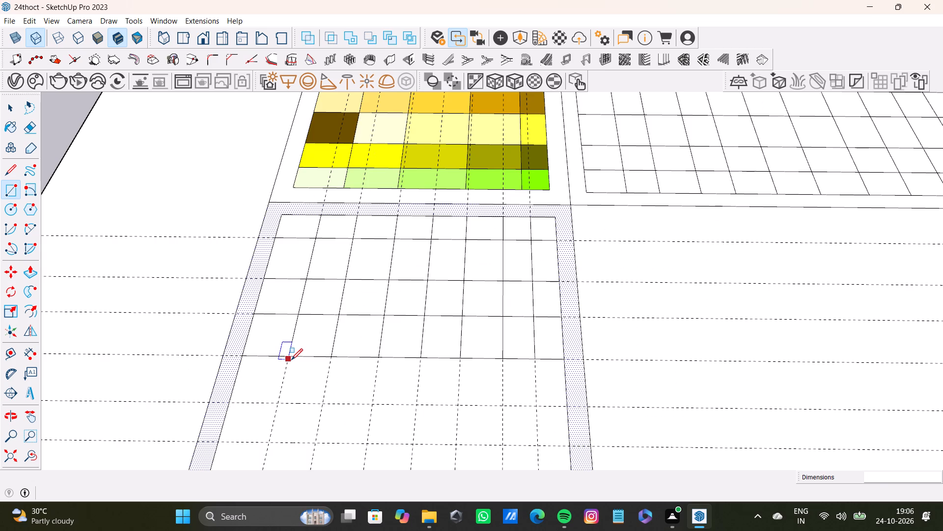
shift+middle_drag(300, 344, 372, 217)
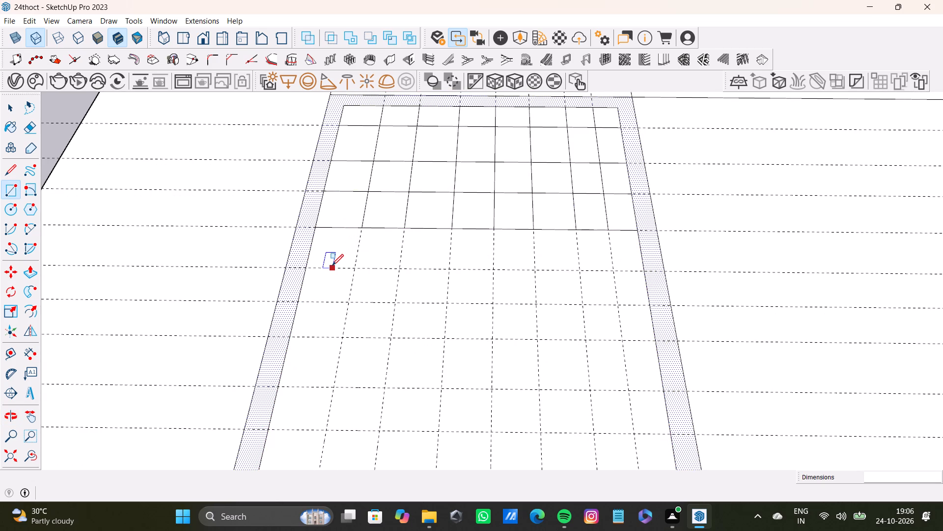
scroll(333, 286, up, 4)
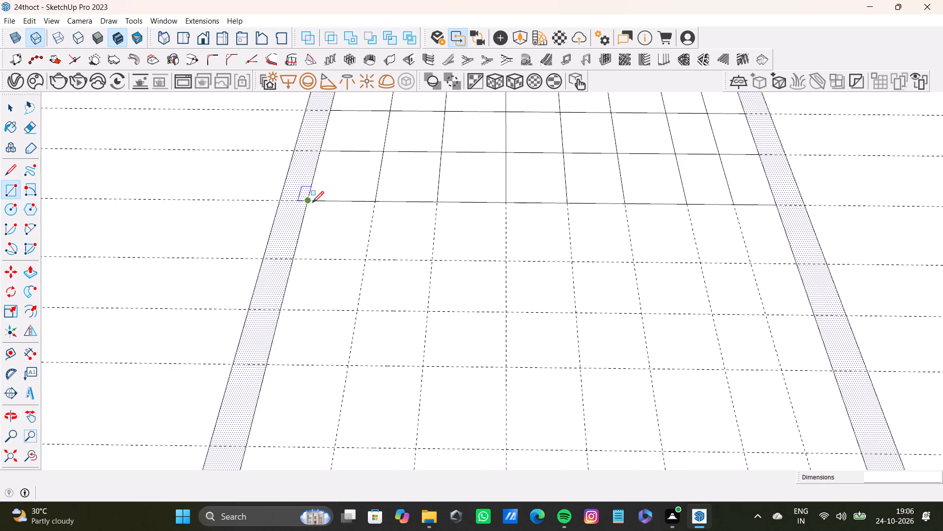
click(314, 199)
click(362, 259)
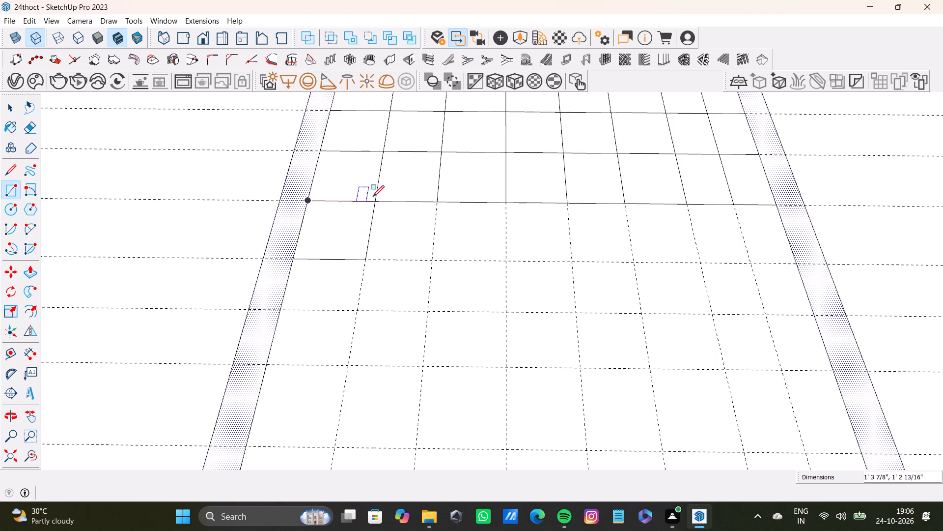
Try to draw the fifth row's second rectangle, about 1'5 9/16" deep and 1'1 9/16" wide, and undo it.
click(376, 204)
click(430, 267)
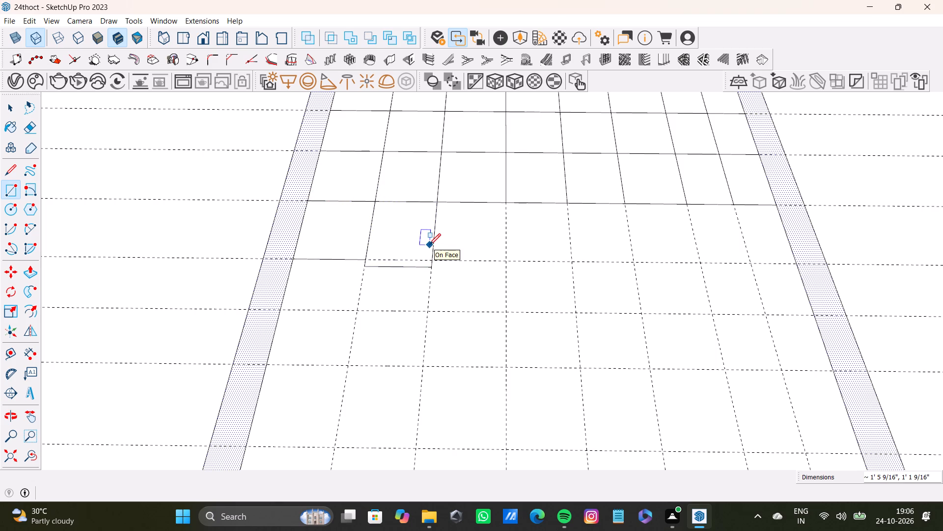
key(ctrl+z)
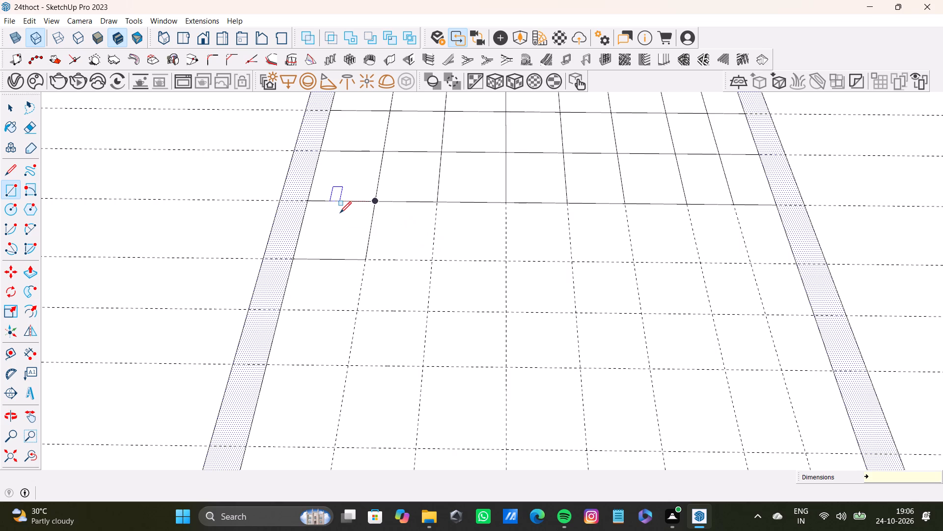
Draw the fifth row's second to fourth adjoining rectangles, about 1'3 7/8" deep, between the guides.
scroll(329, 213, up, 2)
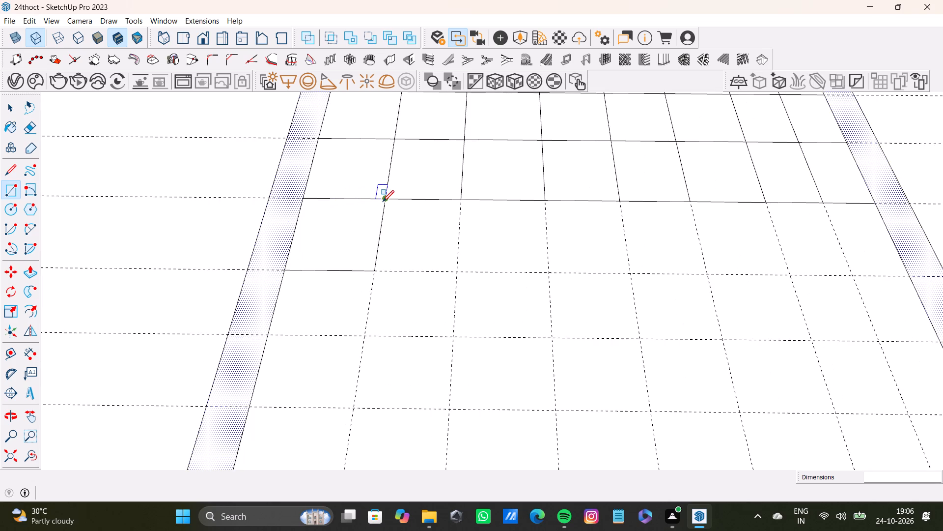
click(383, 202)
click(458, 274)
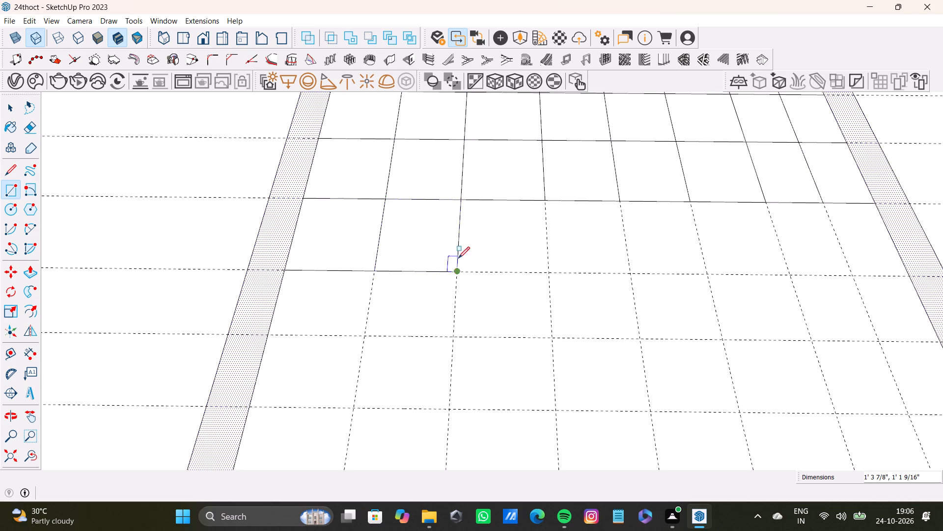
click(459, 198)
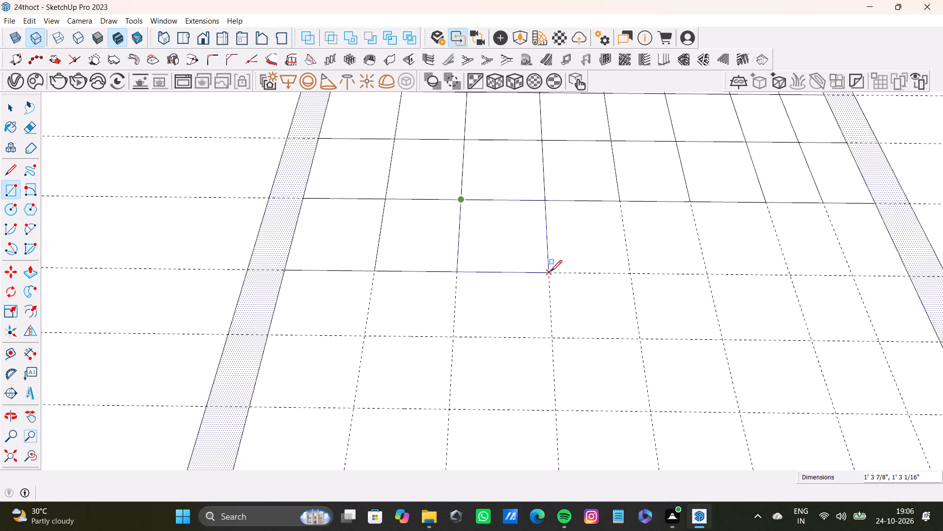
click(551, 271)
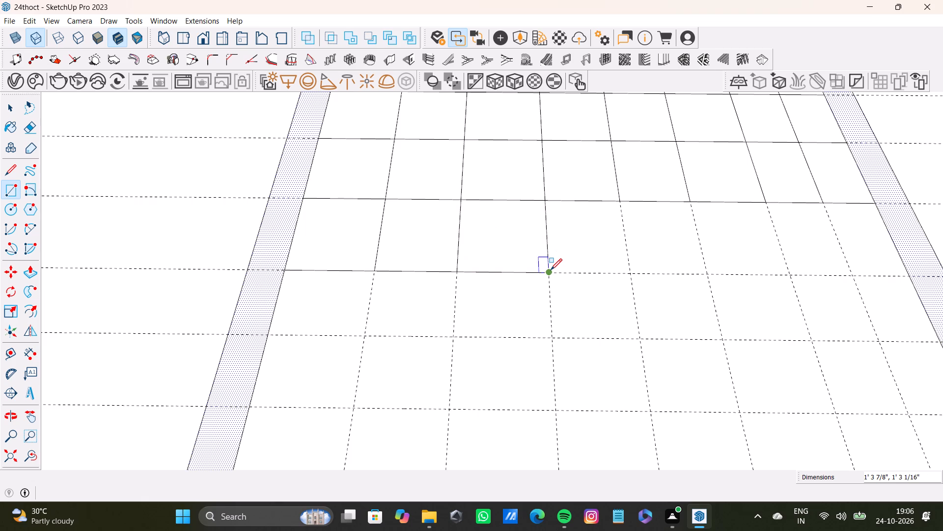
scroll(551, 270, down, 4)
shift+middle_drag(555, 267, 536, 255)
scroll(547, 239, up, 4)
click(519, 199)
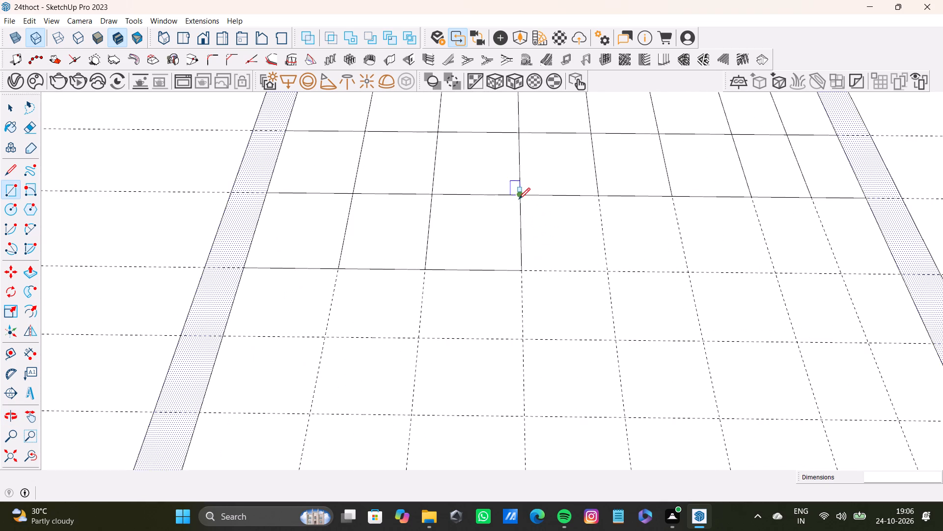
click(610, 273)
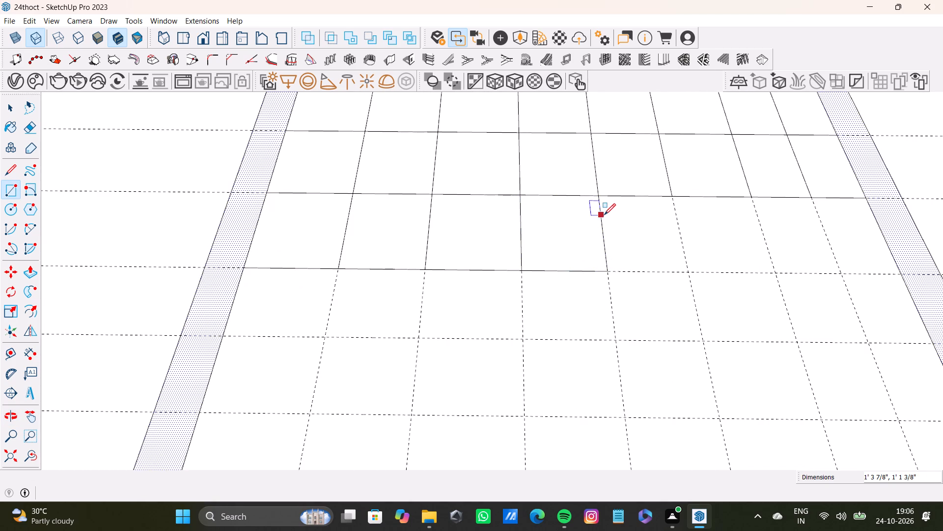
Complete the fifth row with its fifth to eighth rectangles, about 1'3 7/8" deep, ending at the frame's opposite long inner edge.
click(602, 196)
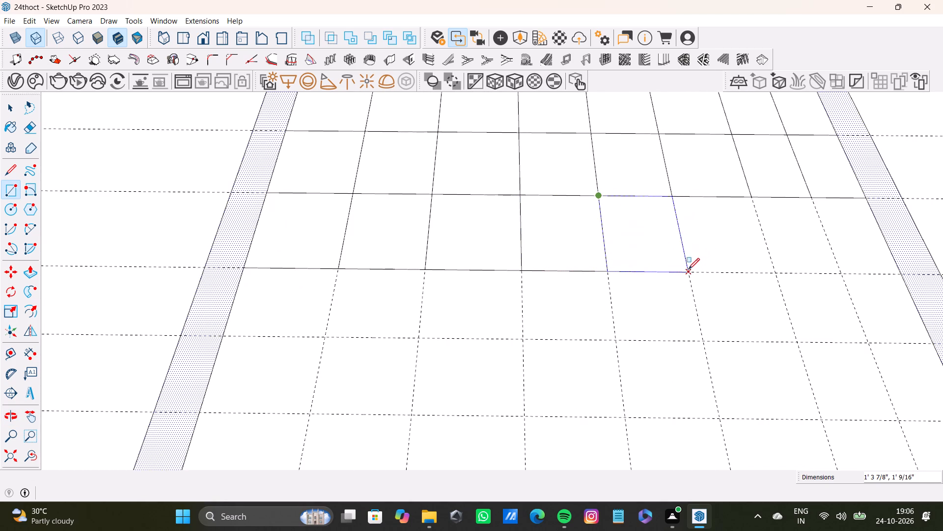
click(686, 273)
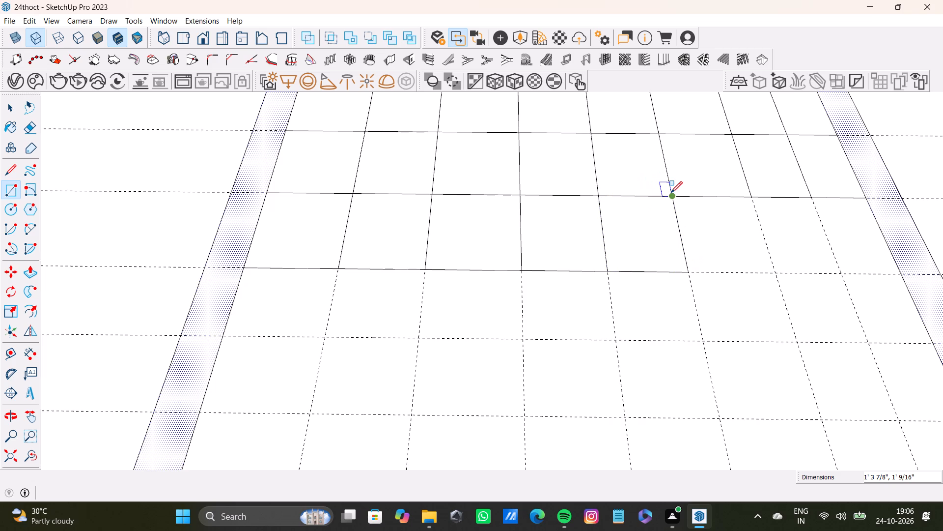
click(671, 193)
drag(775, 269, 773, 259)
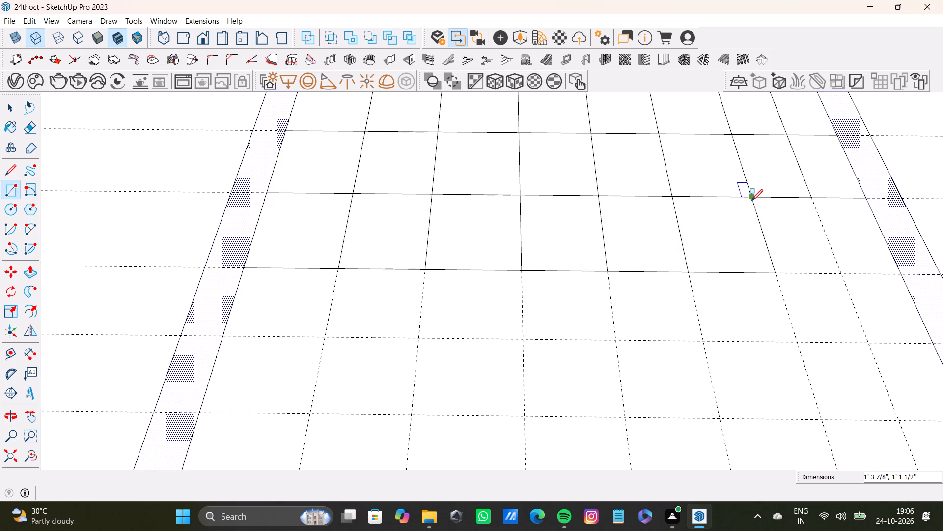
click(751, 201)
click(840, 273)
scroll(737, 265, down, 4)
shift+middle_drag(740, 260, 630, 224)
shift+scroll(723, 254, up, 1)
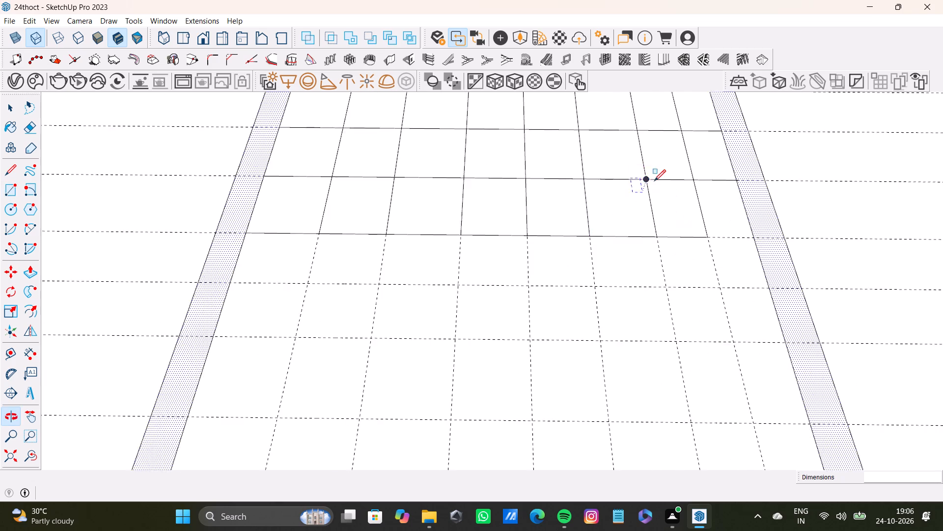
scroll(655, 181, up, 3)
drag(712, 182, 750, 181)
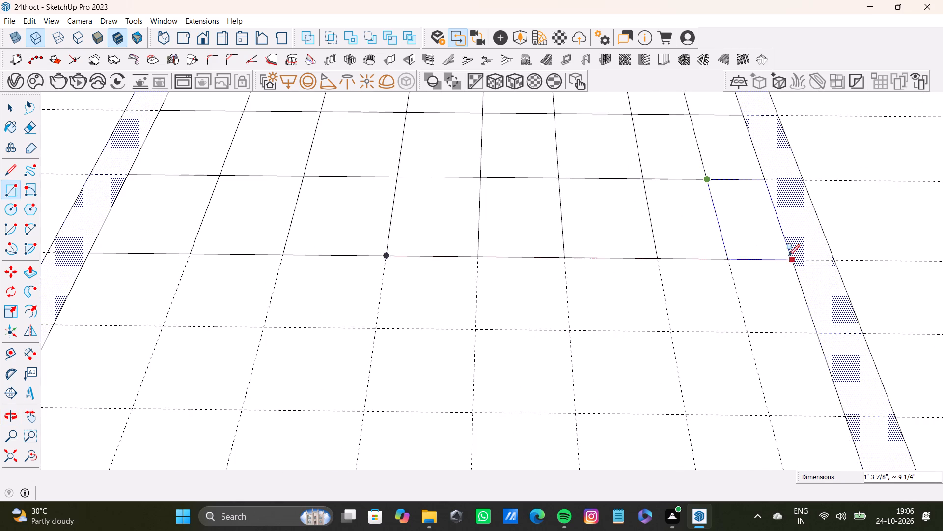
click(788, 261)
Draw the sixth row's first four adjoining rectangles, about 1' 3/16" deep, between the guides starting from the frame's long inner edge.
scroll(626, 242, down, 7)
shift+middle_drag(612, 246, 731, 129)
scroll(268, 207, up, 3)
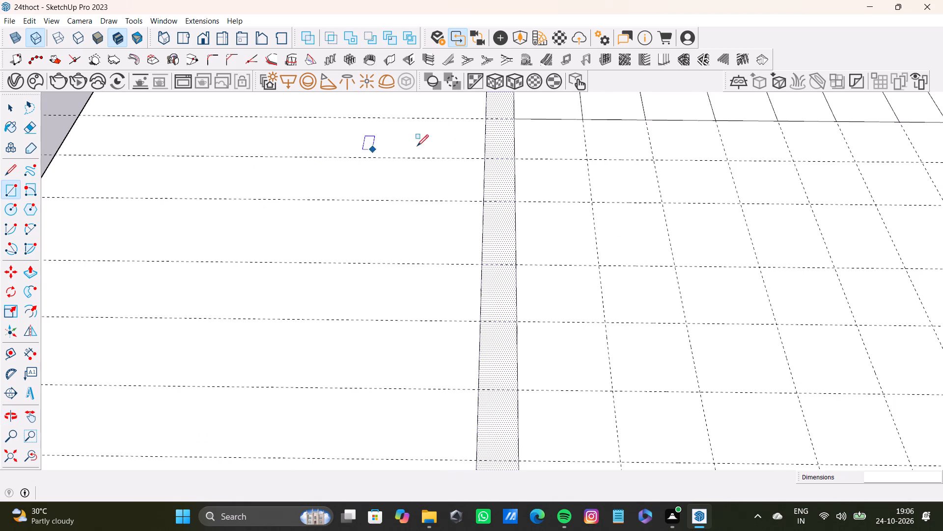
middle_drag(479, 124, 391, 291)
scroll(415, 285, up, 3)
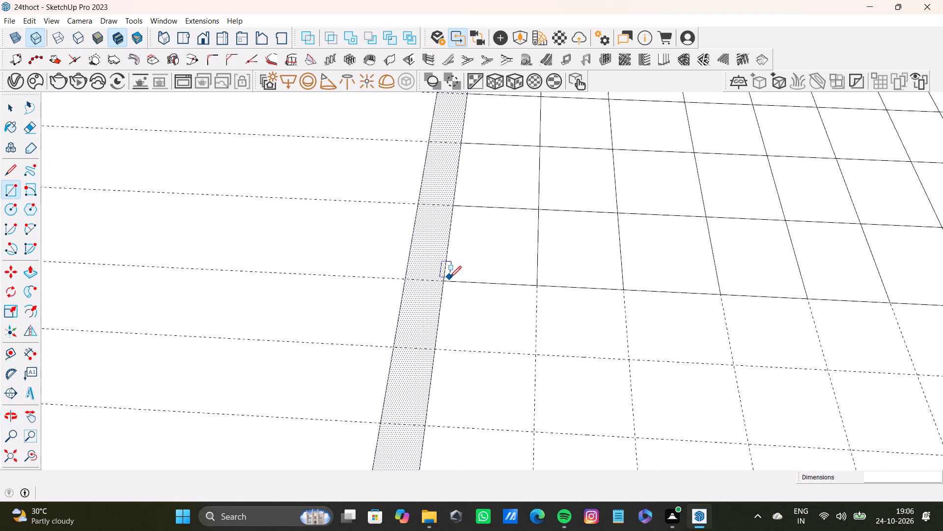
click(444, 286)
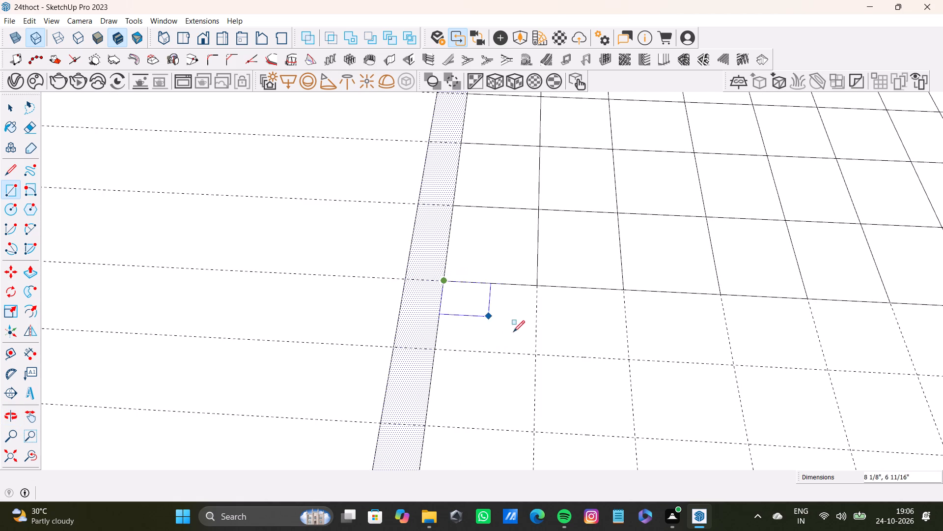
click(537, 352)
click(538, 286)
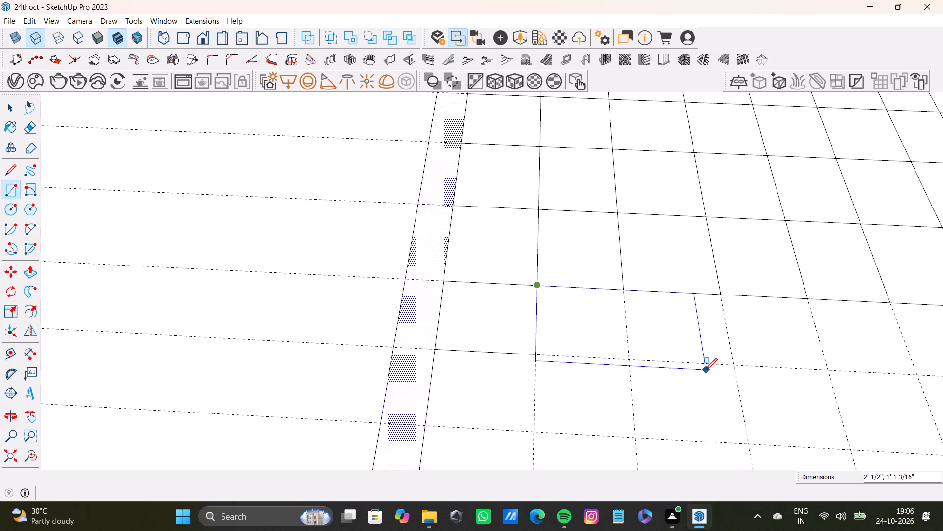
click(629, 361)
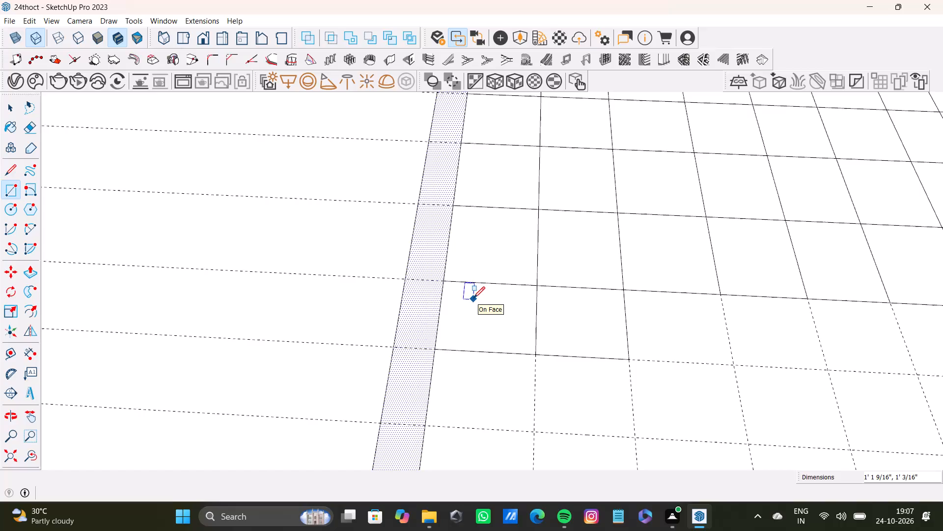
scroll(501, 231, down, 7)
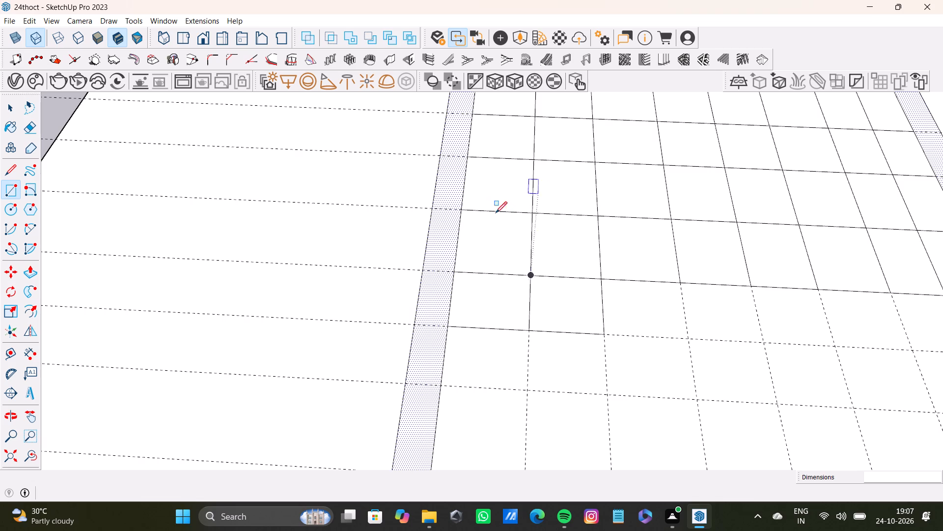
click(599, 279)
click(688, 338)
click(679, 282)
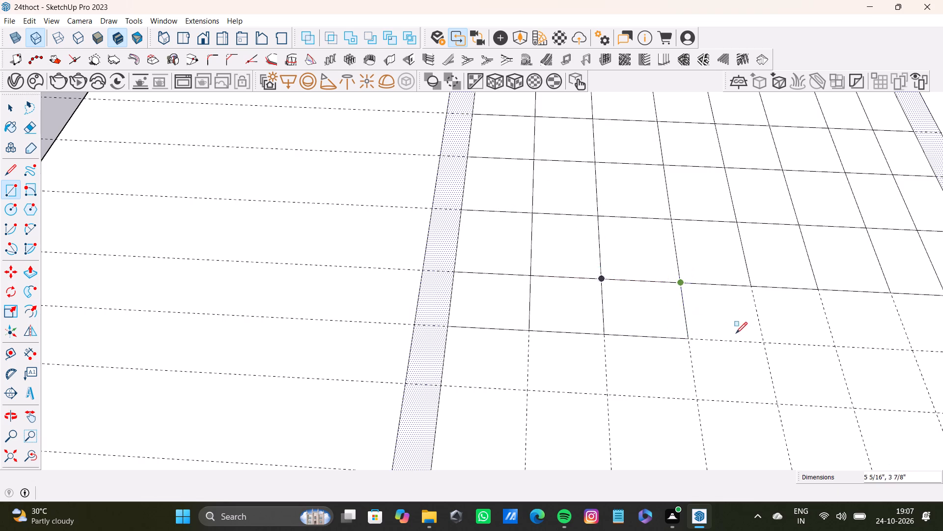
click(765, 341)
Complete the sixth row with its fifth to eighth rectangles, about 1' 3/16" deep, ending at the frame's opposite long inner edge.
click(752, 288)
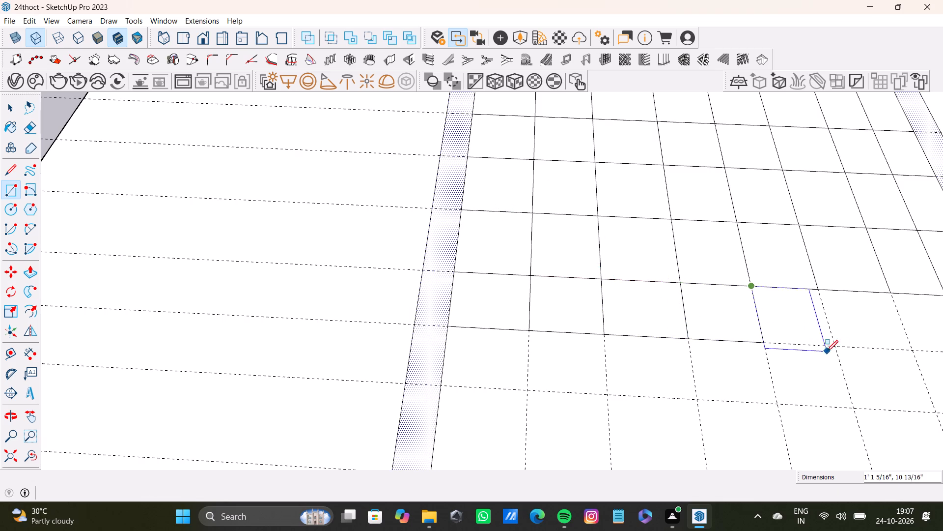
click(834, 348)
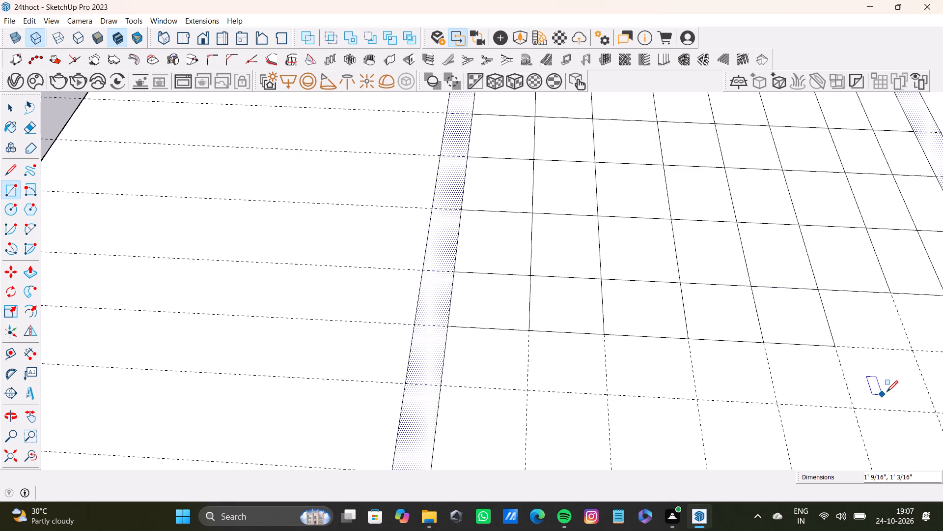
scroll(777, 294, down, 5)
shift+middle_drag(779, 302, 671, 210)
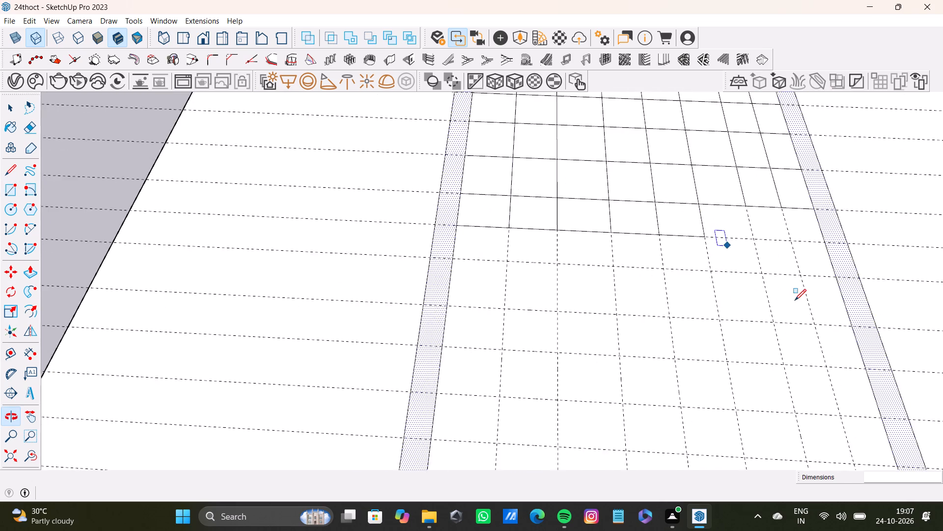
scroll(795, 300, up, 3)
click(676, 177)
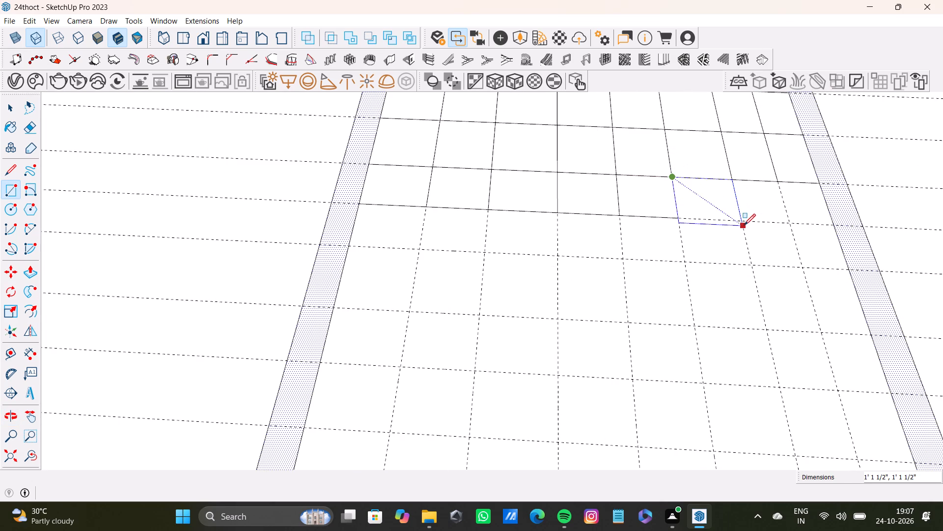
click(745, 220)
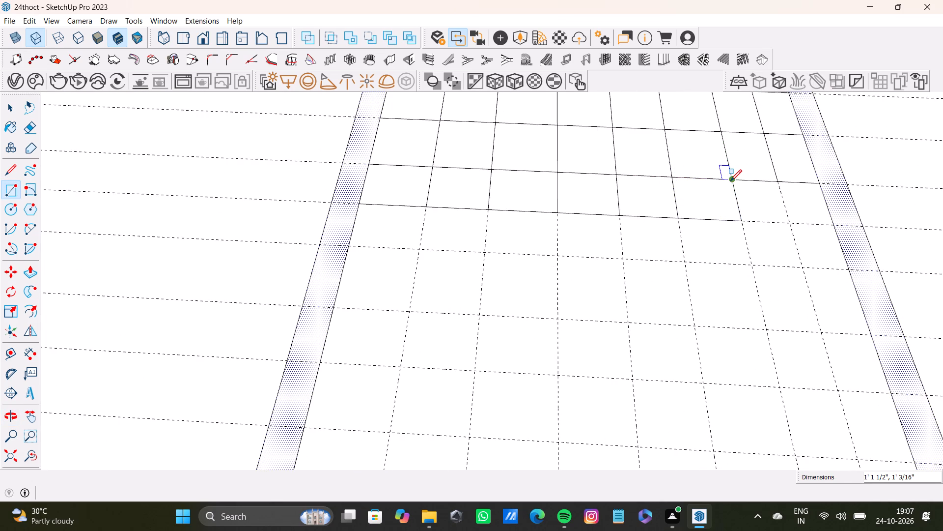
click(730, 181)
click(788, 221)
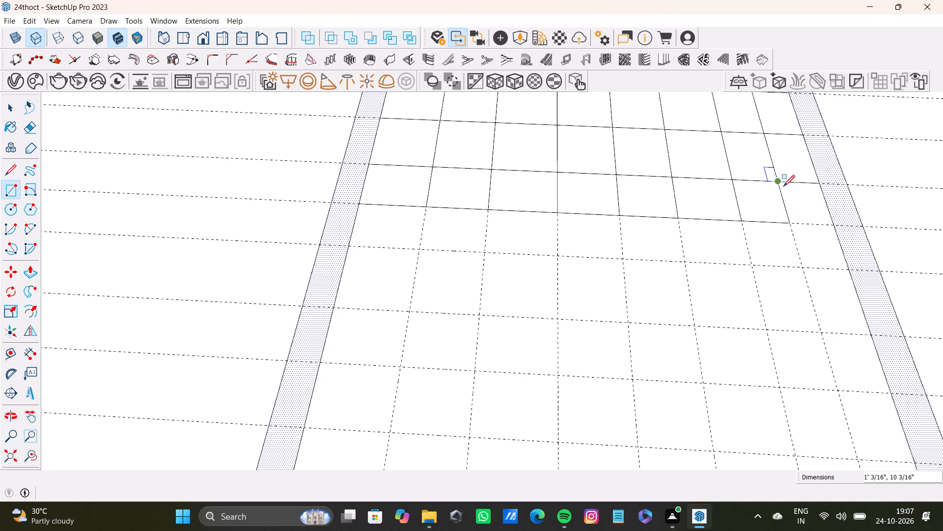
click(781, 184)
click(831, 225)
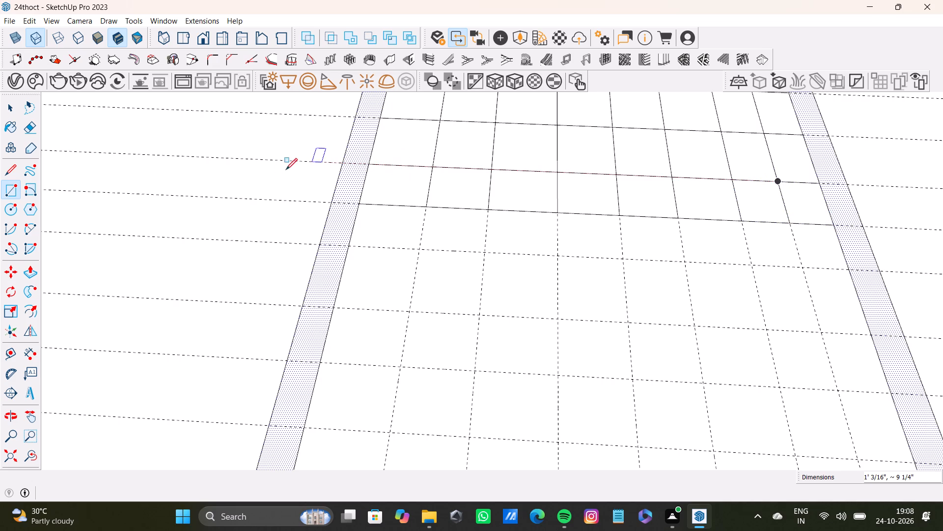
Draw the seventh row's first three adjoining rectangles, about 11 11/16" deep, between the guides starting from the frame's long inner edge.
scroll(257, 237, down, 4)
scroll(336, 217, up, 4)
click(326, 213)
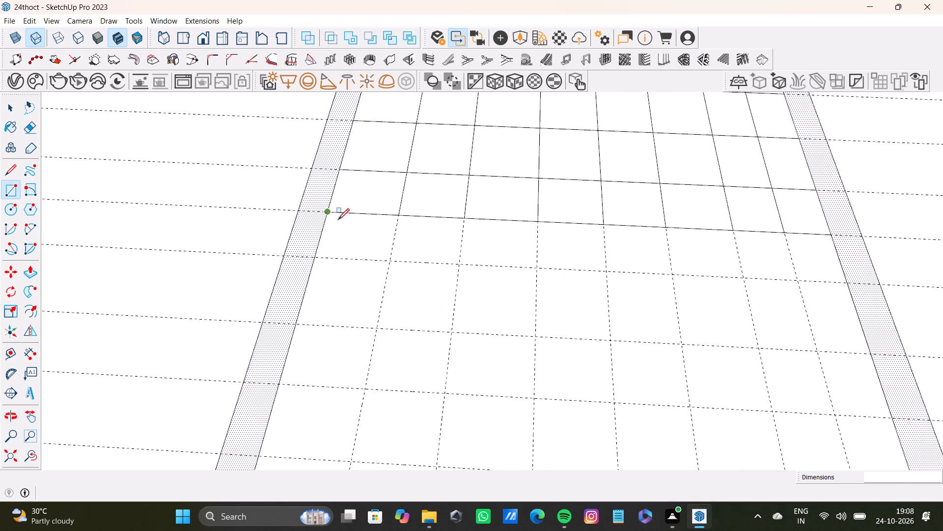
click(388, 261)
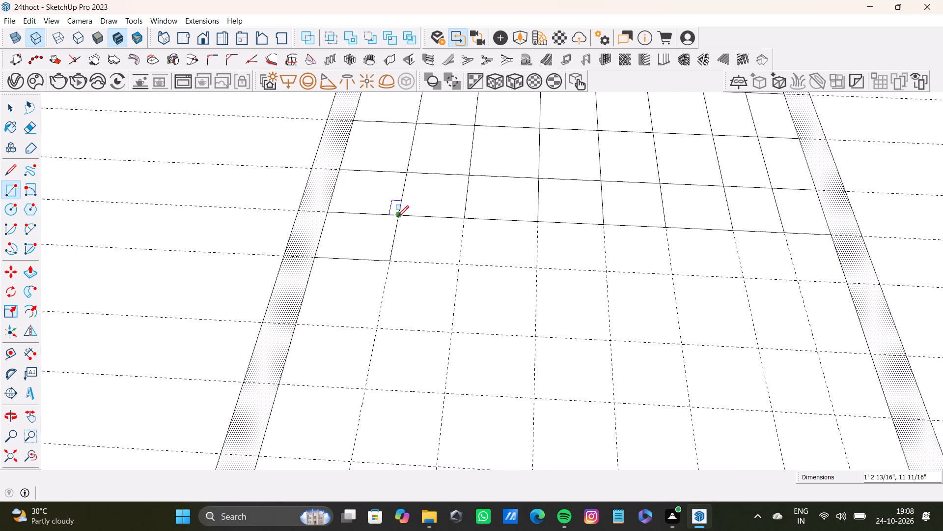
click(397, 216)
click(457, 265)
click(463, 221)
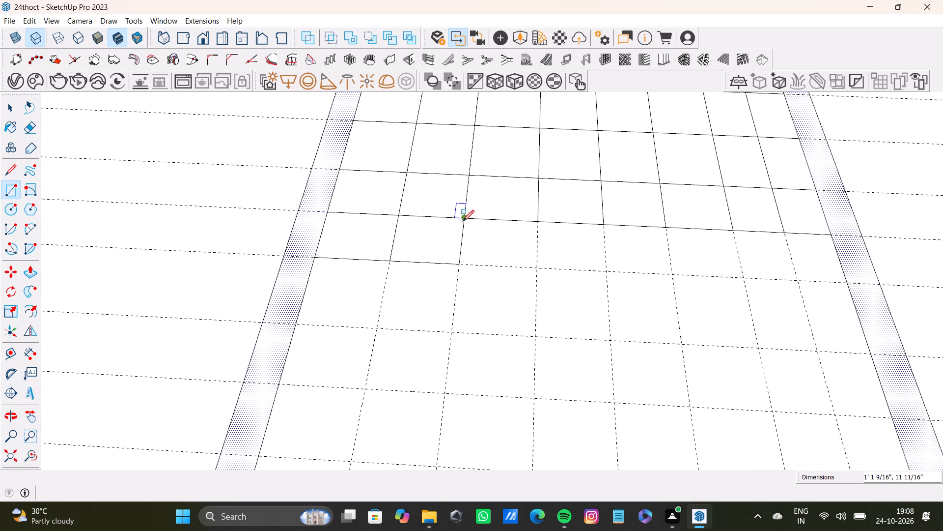
click(537, 267)
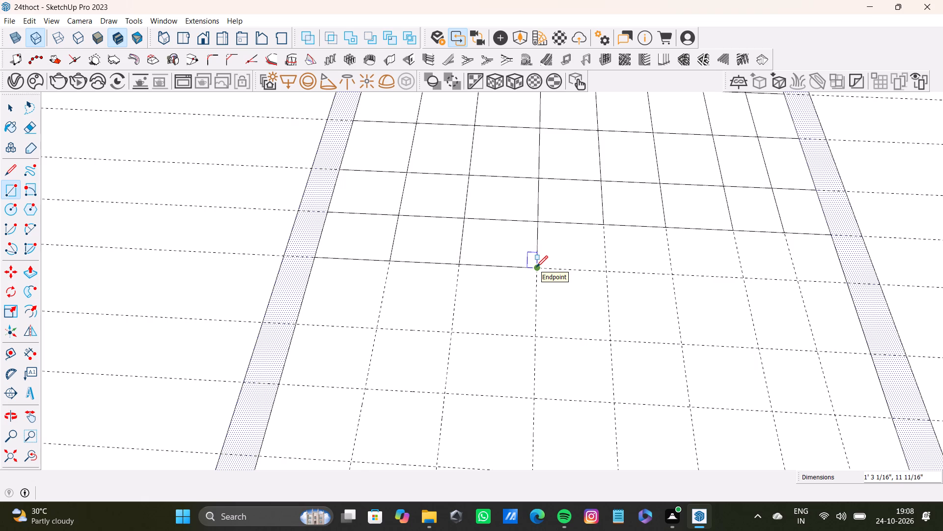
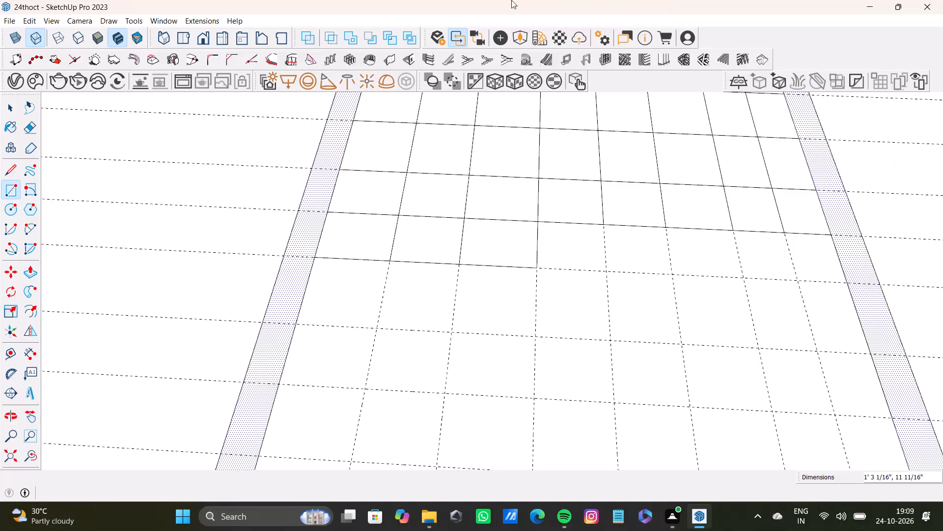
Draw three adjoining rectangles 11 11/16" deep along the partly drawn guide-grid row, with widths of 1' 1 3/8", 1' 9/16" and 1' 1 1/2".
click(539, 224)
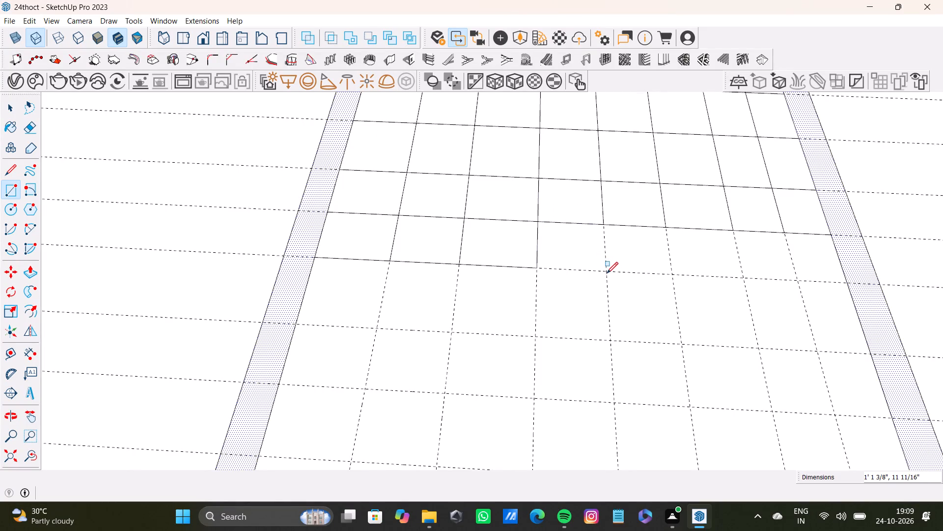
click(607, 273)
drag(604, 226, 612, 231)
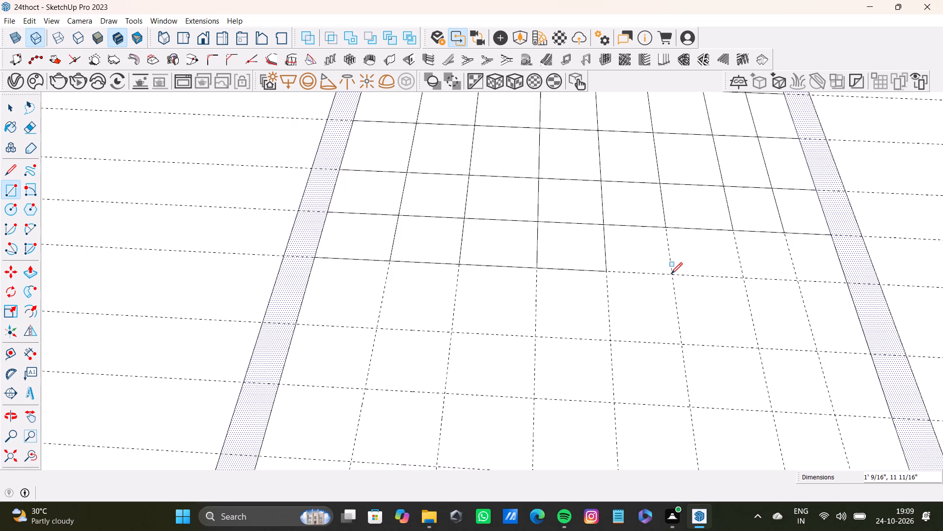
click(672, 273)
scroll(663, 270, down, 2)
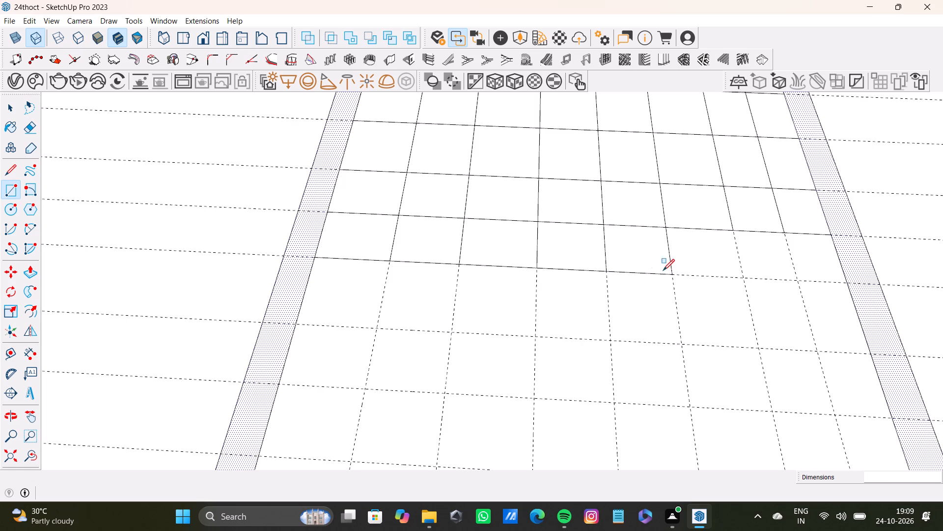
scroll(663, 270, down, 2)
shift+middle_drag(664, 266, 584, 250)
scroll(594, 245, up, 5)
click(588, 212)
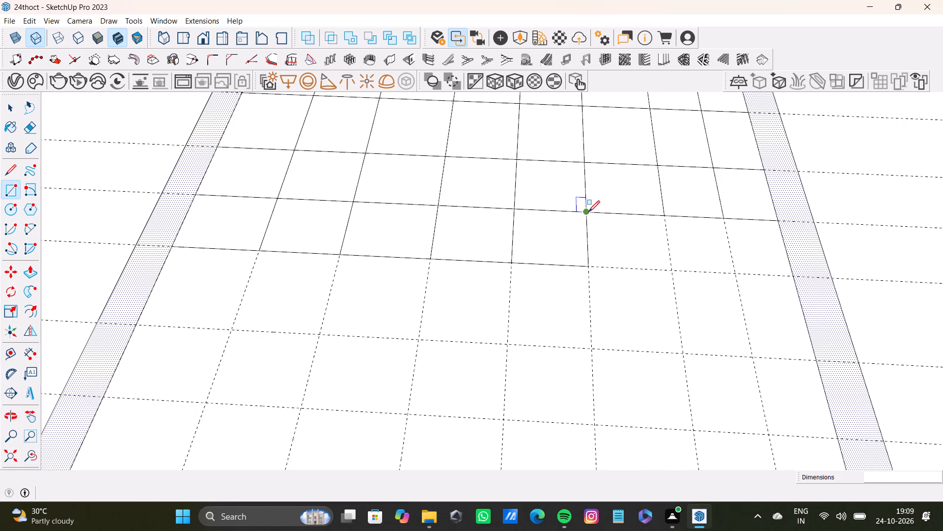
click(670, 268)
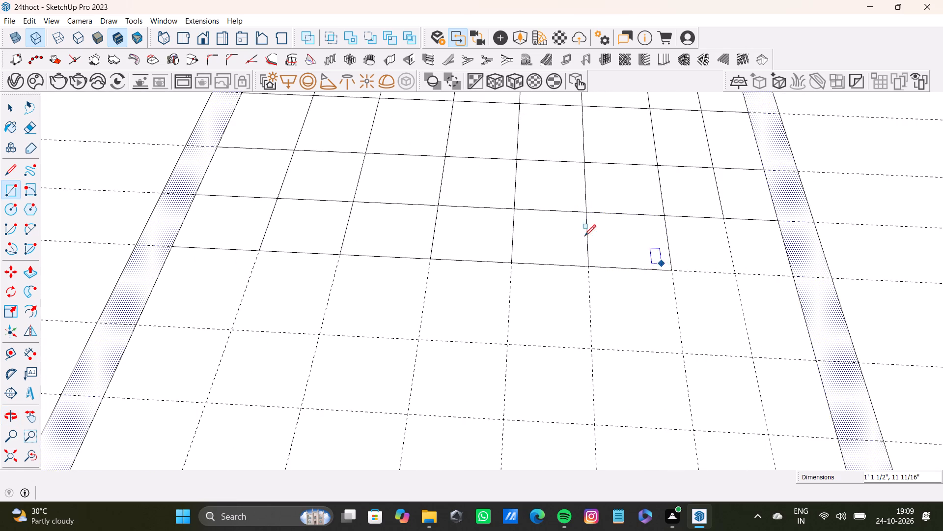
Complete the same row with two more rectangles 11 11/16" deep, the first 10 3/16" wide and the second ending at the shaded side strip.
scroll(572, 233, down, 4)
shift+middle_drag(581, 227, 489, 202)
scroll(555, 206, up, 6)
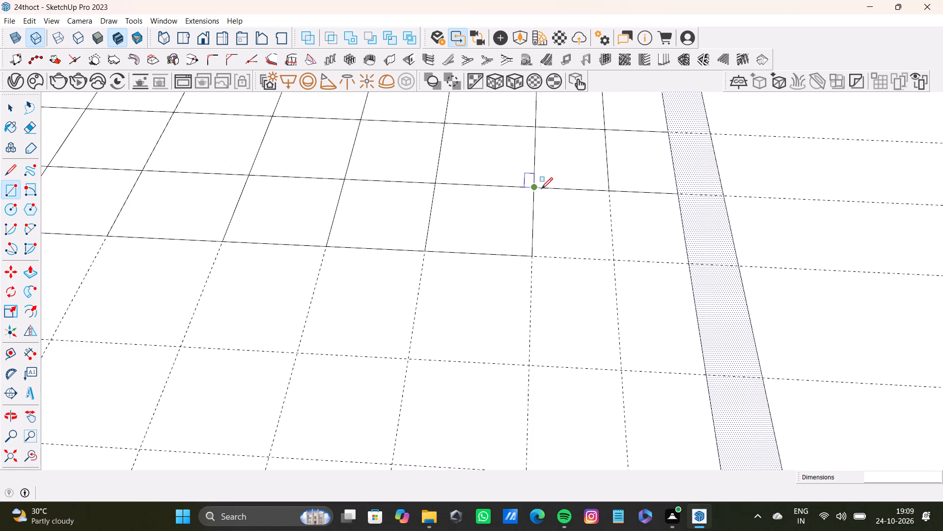
drag(537, 189, 544, 192)
click(614, 262)
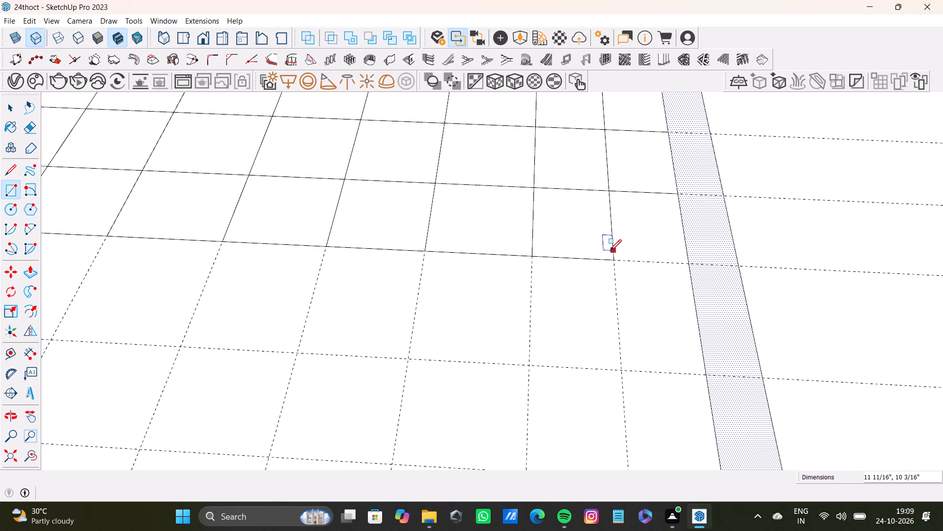
click(611, 190)
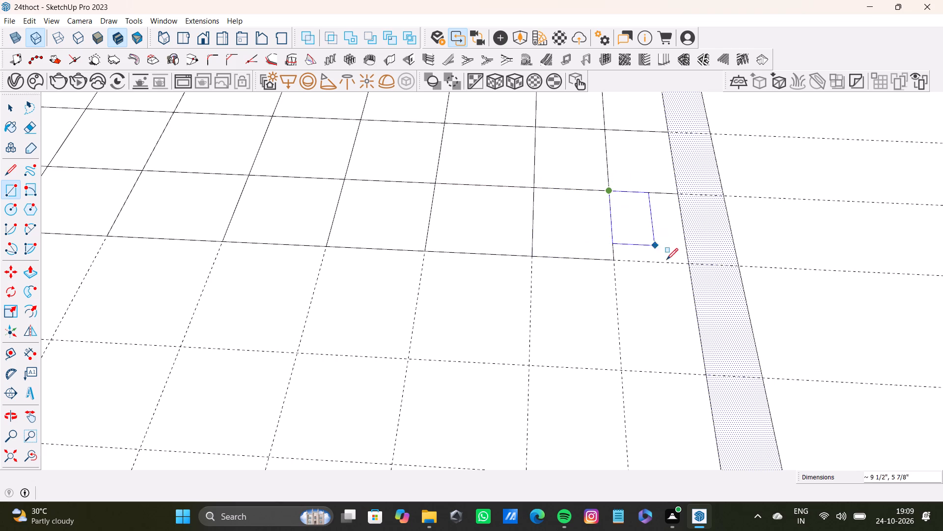
click(687, 265)
Start the row below with two rectangles snapped to the guides, 1' 3 1/8" deep and 1' 2 13/16" and 1' 1 9/16" wide.
scroll(523, 237, down, 6)
shift+middle_drag(504, 238, 602, 205)
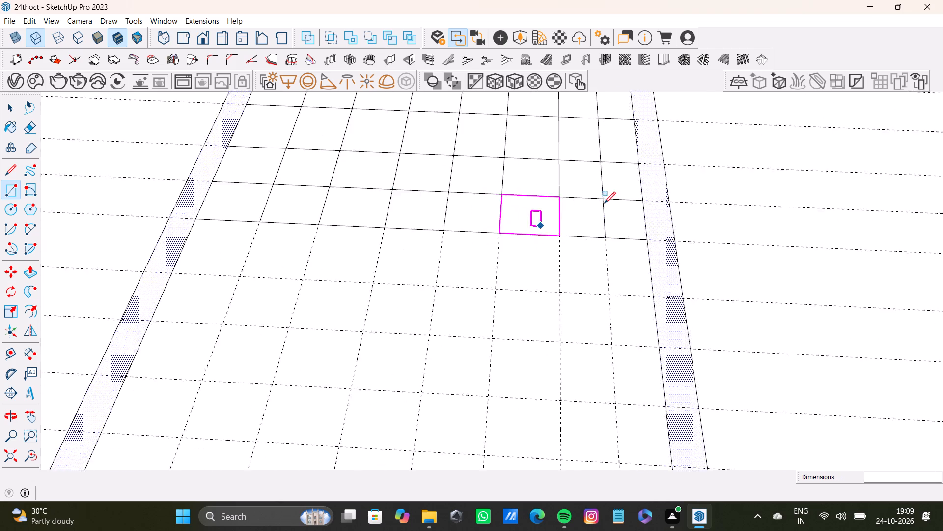
scroll(341, 210, up, 3)
click(216, 199)
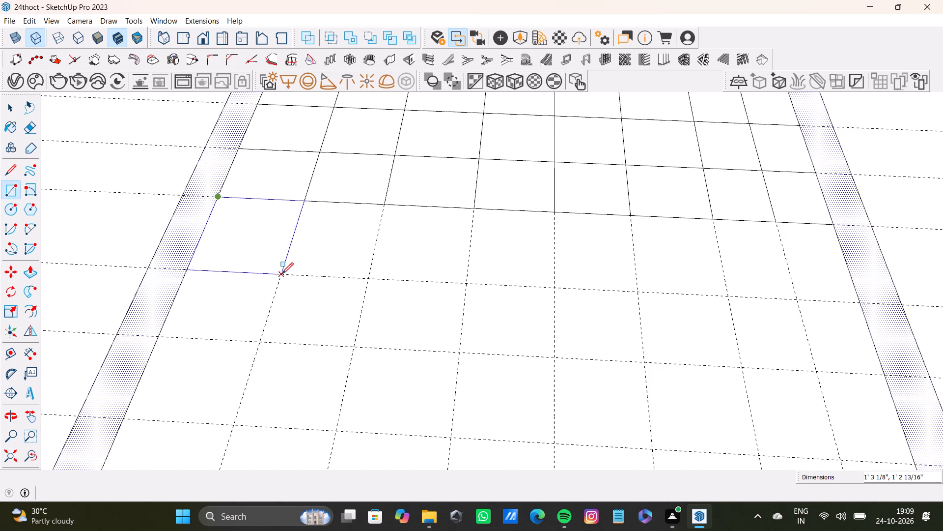
click(282, 274)
click(305, 199)
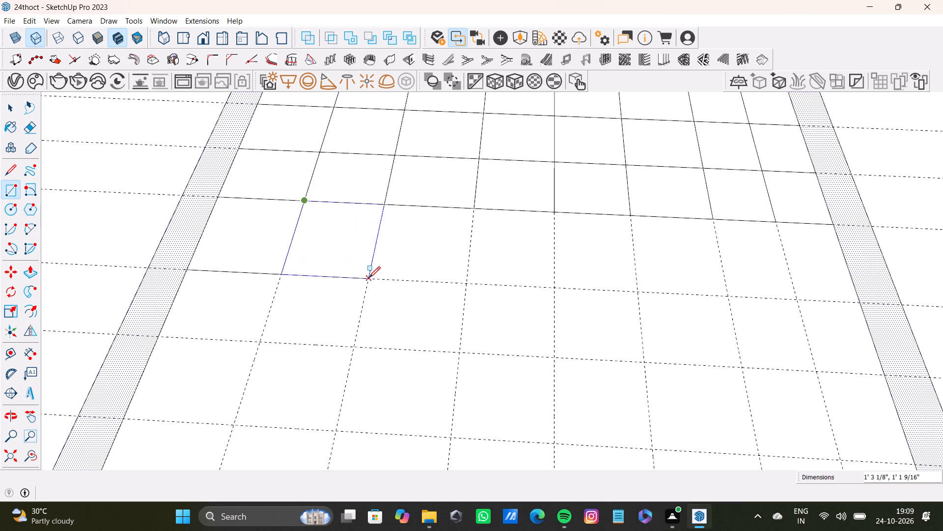
click(369, 277)
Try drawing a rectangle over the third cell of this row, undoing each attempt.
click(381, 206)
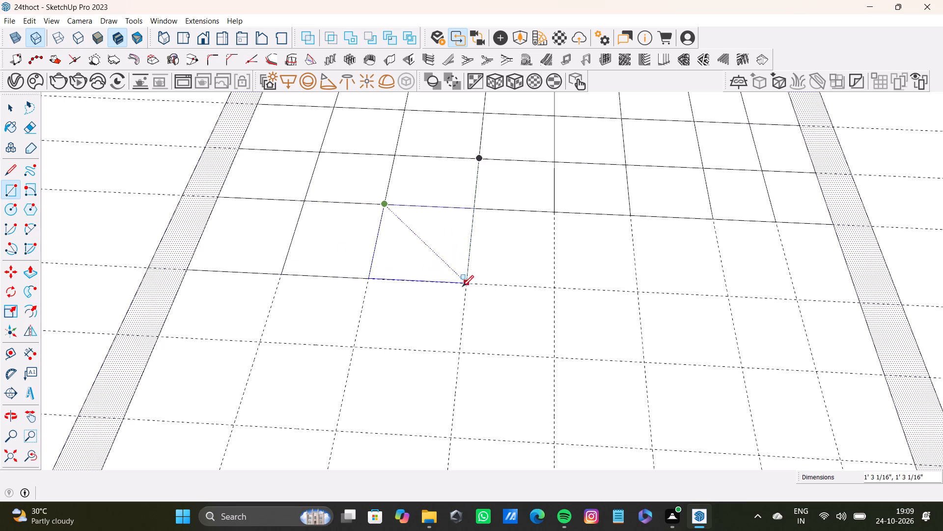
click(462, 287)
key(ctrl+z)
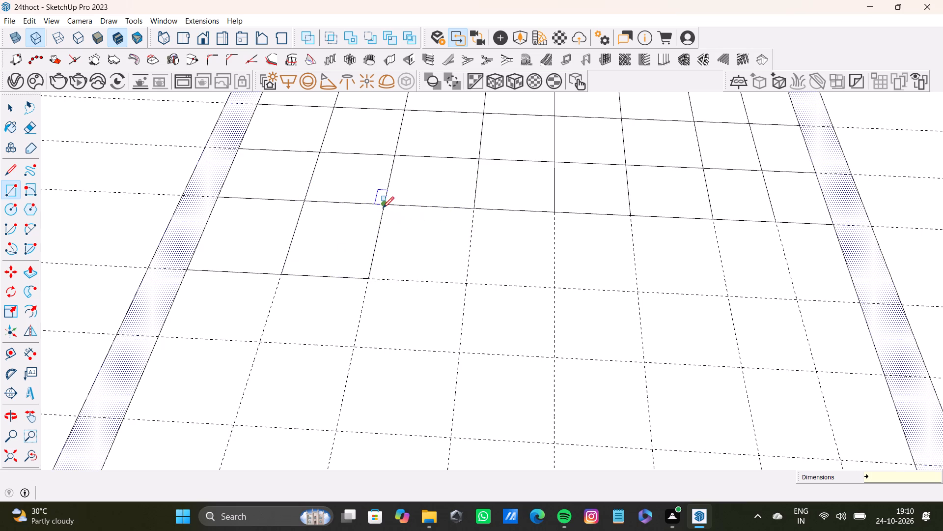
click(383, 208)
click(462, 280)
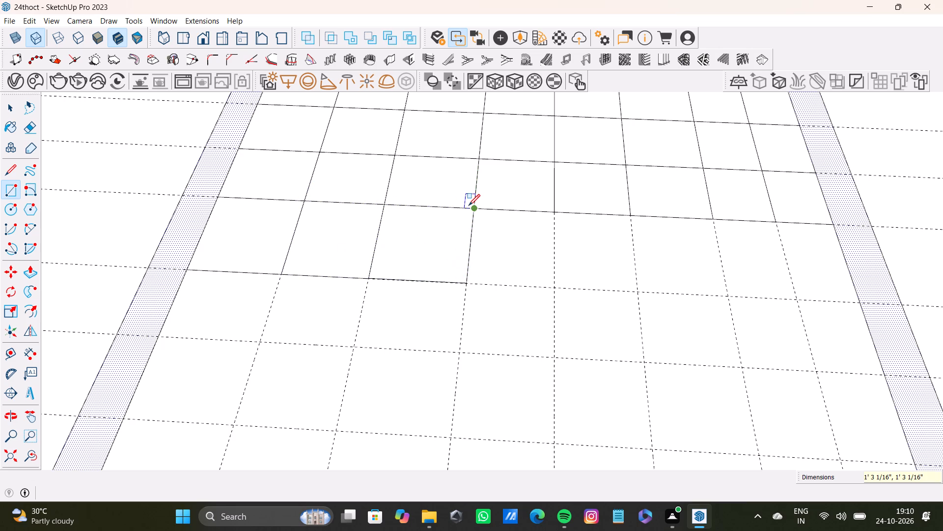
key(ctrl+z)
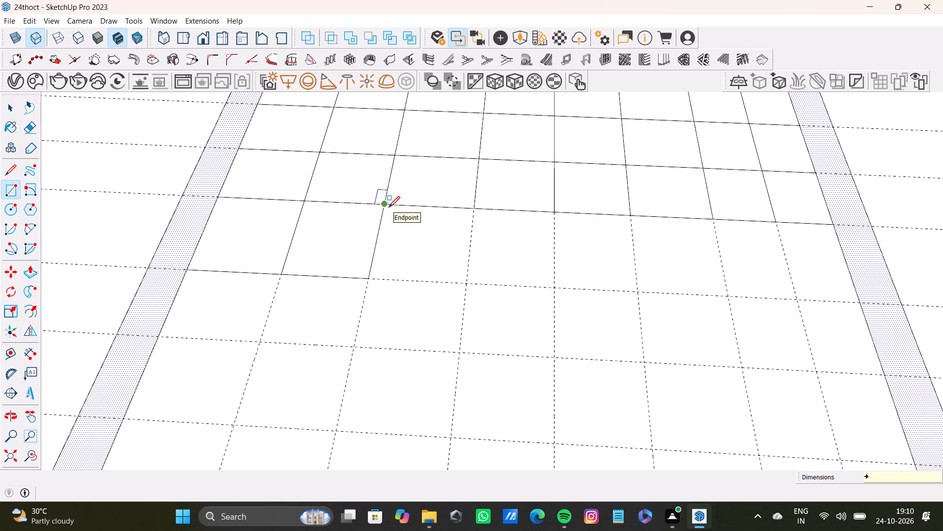
Draw rectangles over the row's third, fourth and fifth cells, the last two 1' 3 1/8" deep and 1' 1 3/8" and 1' 9/16" wide.
click(388, 207)
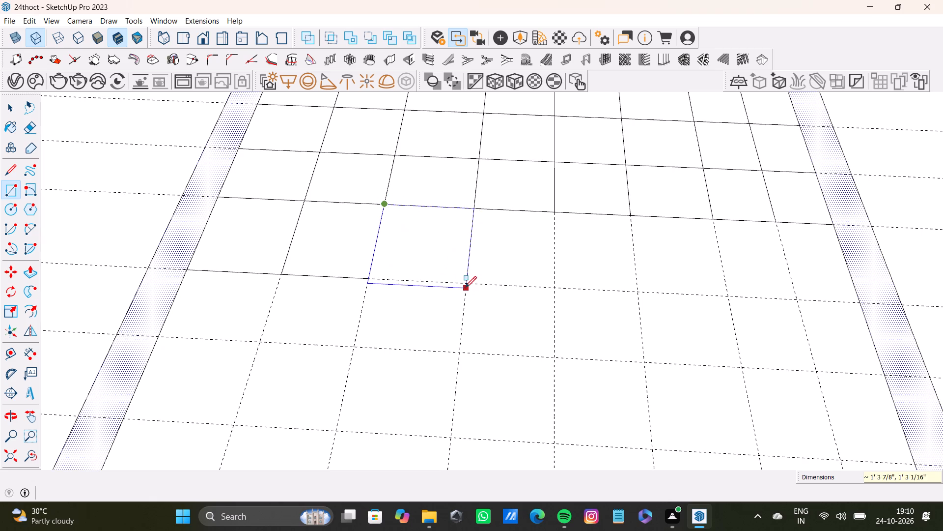
click(465, 285)
click(472, 209)
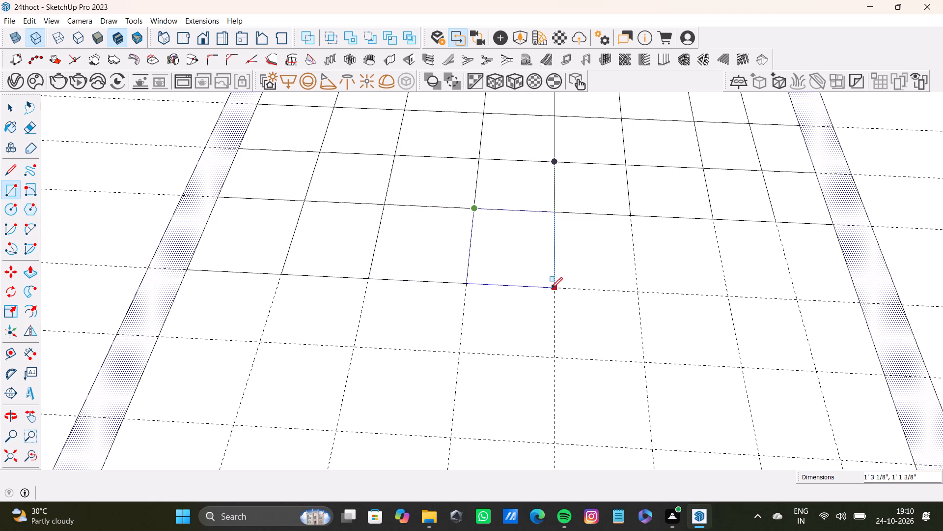
click(553, 286)
click(552, 215)
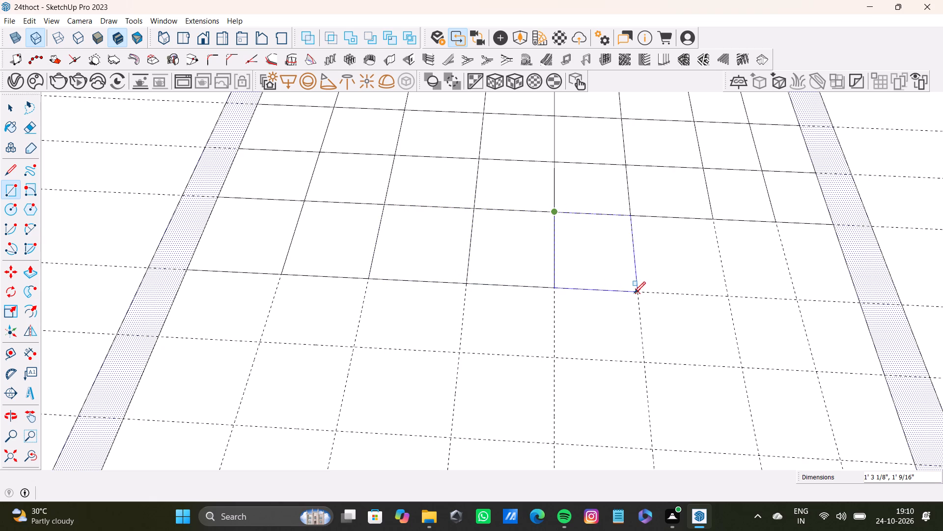
click(634, 293)
Finish the row up to the shaded strip with three rectangles 1' 3 1/8" deep and 1' 1 1/2", 10 3/16" and about 9 1/4" wide.
click(631, 218)
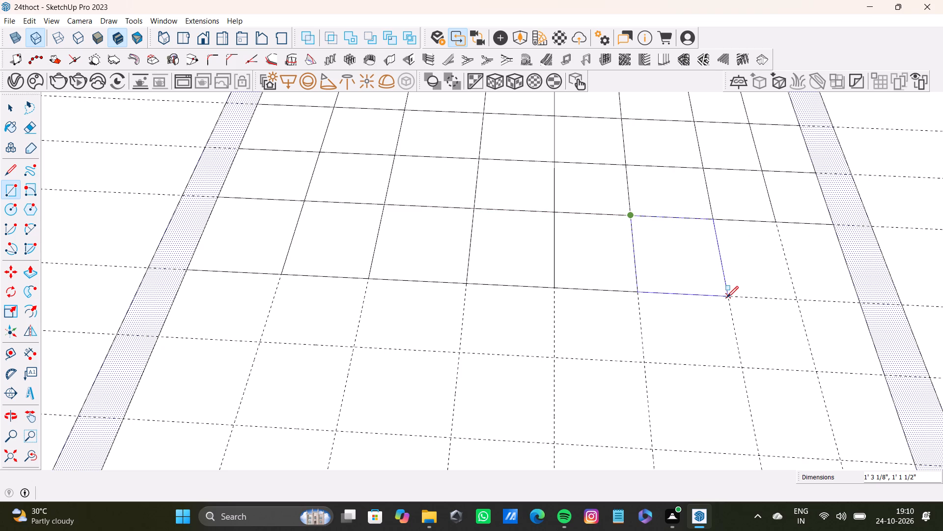
click(727, 297)
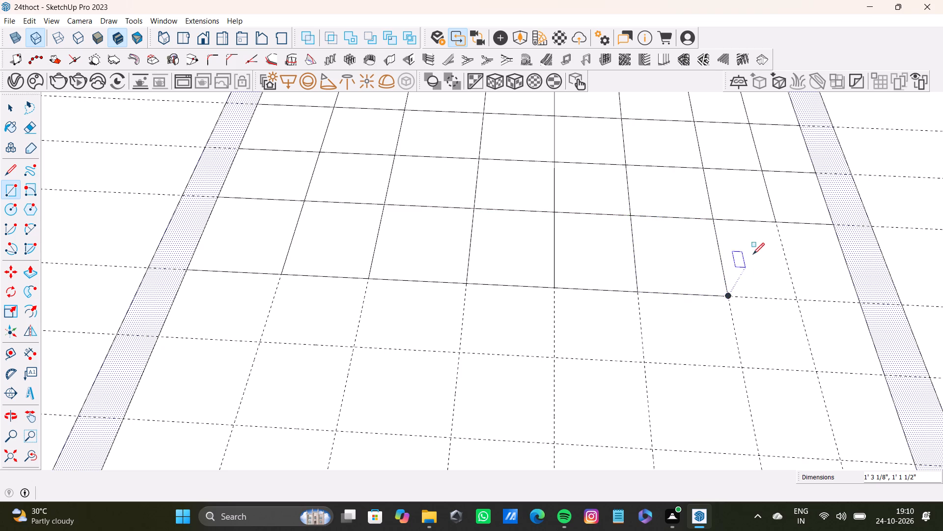
click(710, 220)
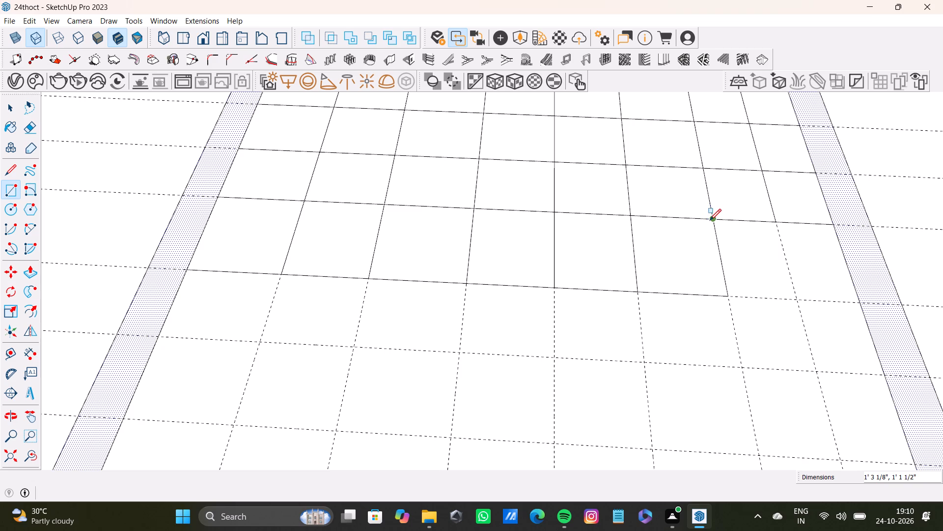
click(798, 296)
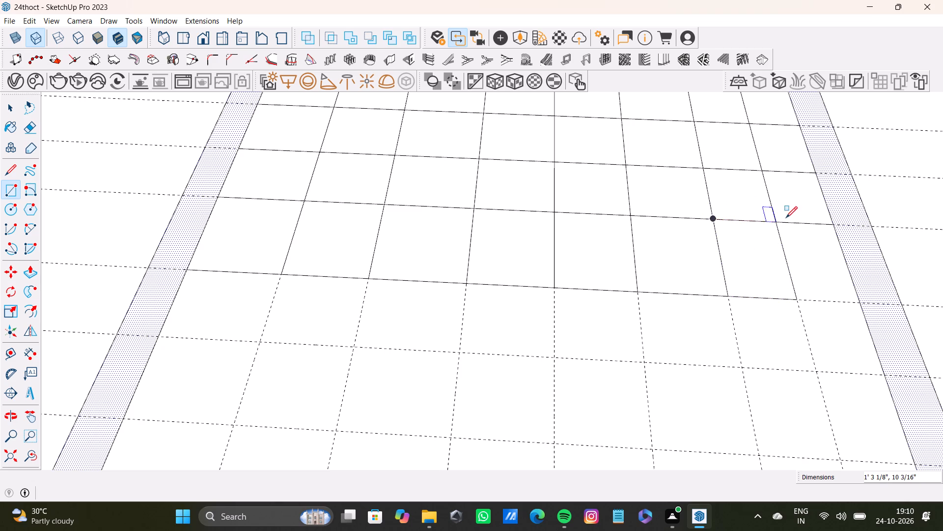
click(778, 223)
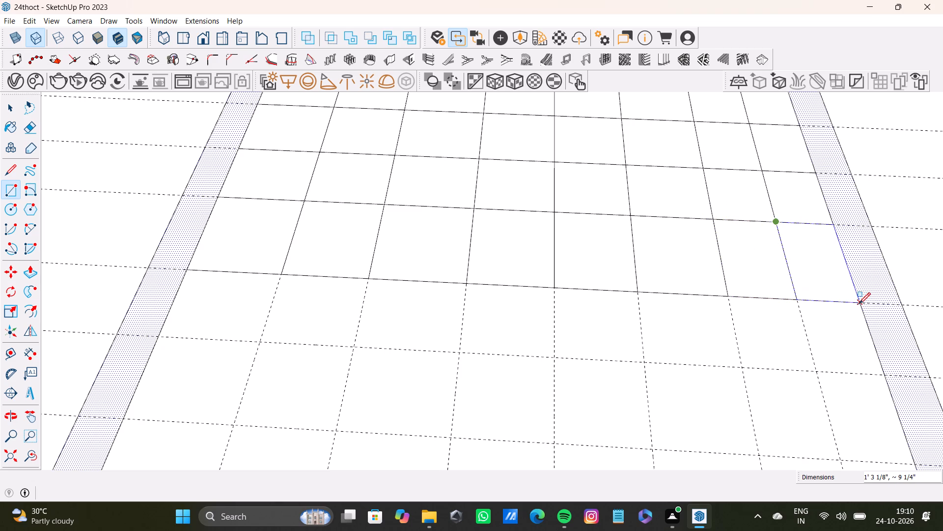
drag(859, 304, 849, 302)
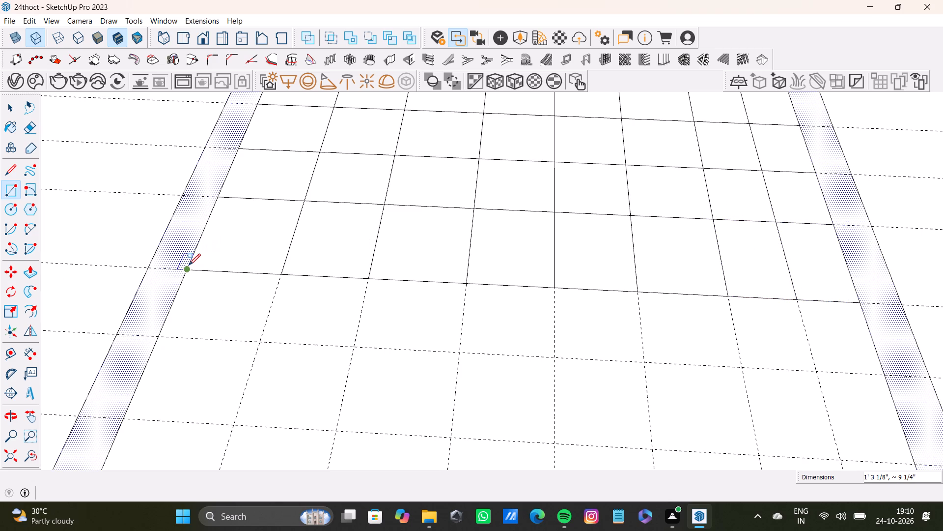
Begin the following guide-grid row with two rectangles 11 13/16" deep, 1' 2 13/16" and 1' 1 9/16" wide.
click(188, 266)
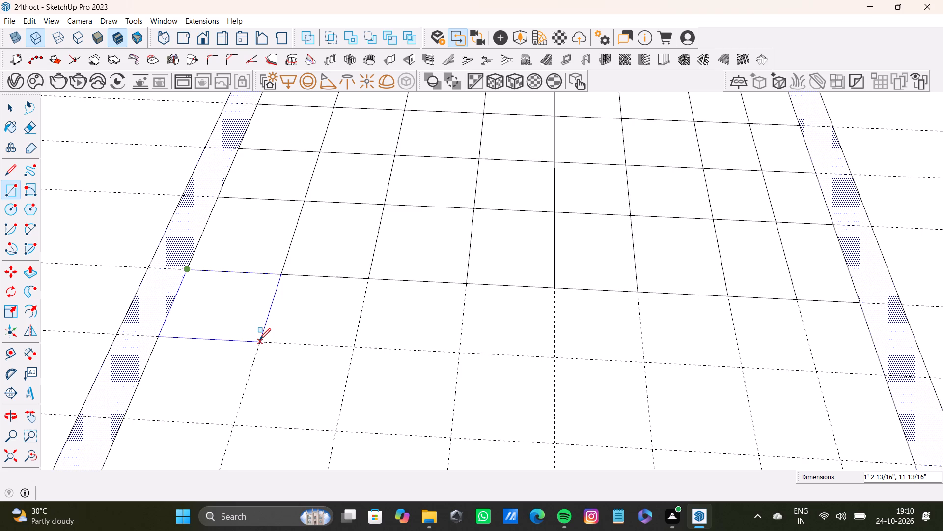
click(259, 340)
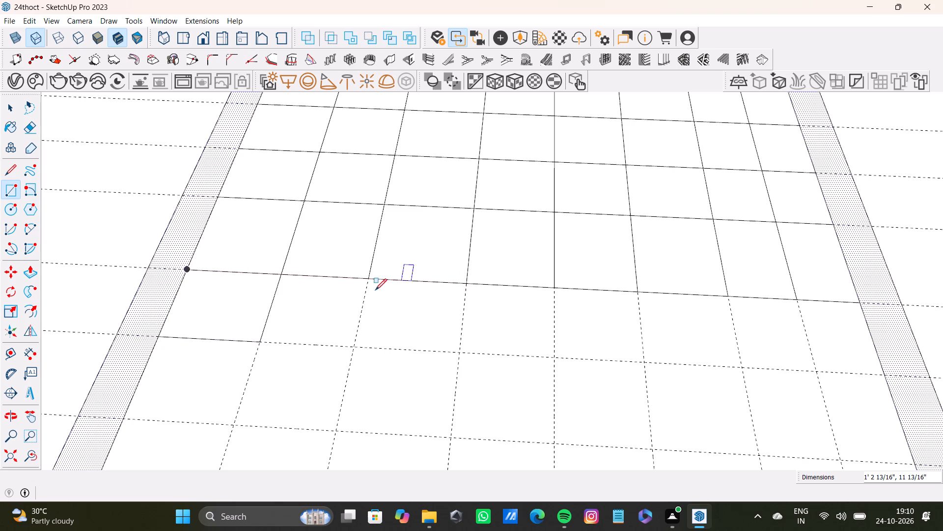
click(278, 273)
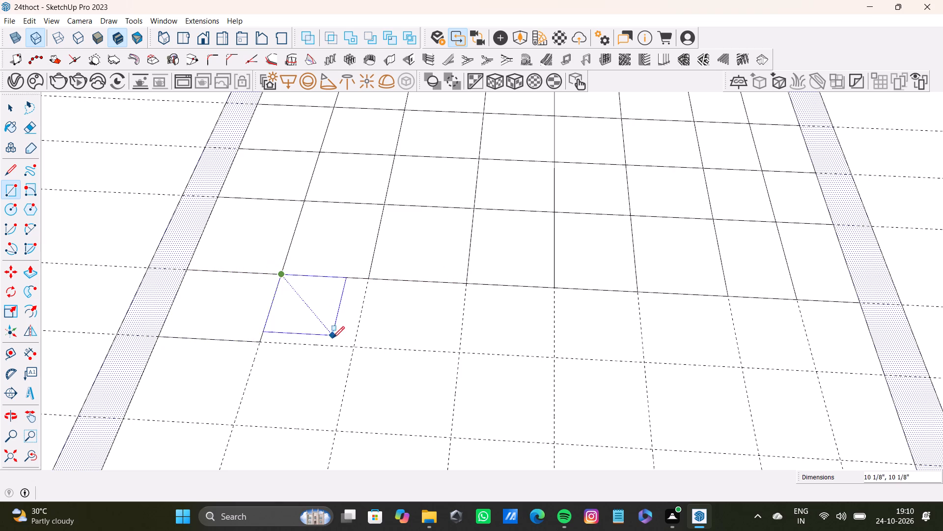
click(349, 347)
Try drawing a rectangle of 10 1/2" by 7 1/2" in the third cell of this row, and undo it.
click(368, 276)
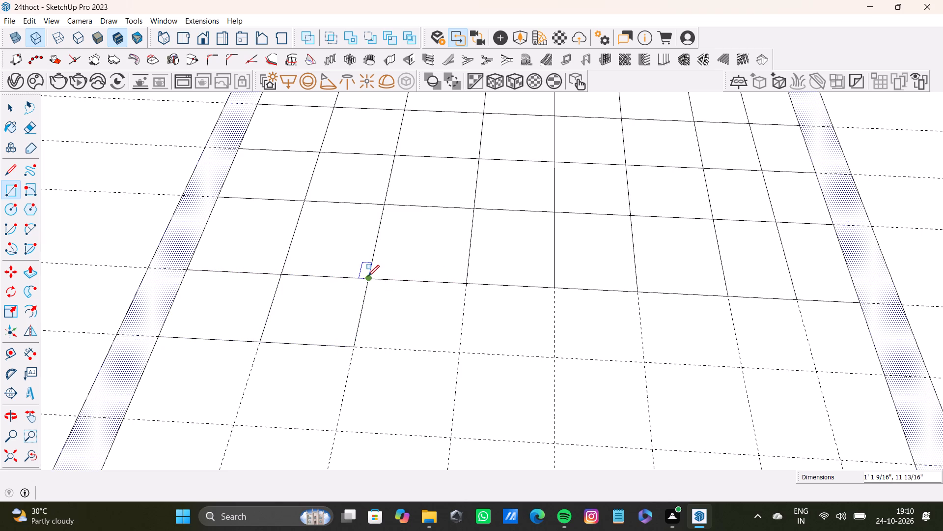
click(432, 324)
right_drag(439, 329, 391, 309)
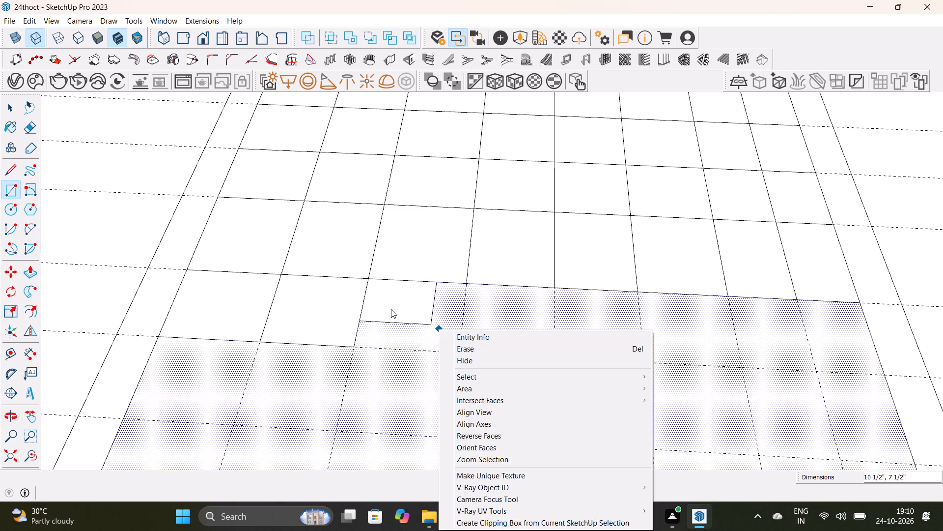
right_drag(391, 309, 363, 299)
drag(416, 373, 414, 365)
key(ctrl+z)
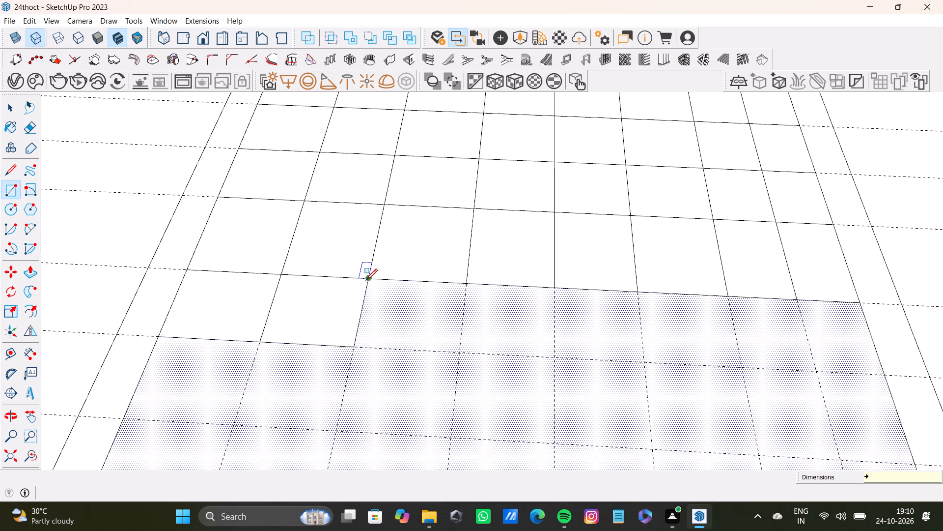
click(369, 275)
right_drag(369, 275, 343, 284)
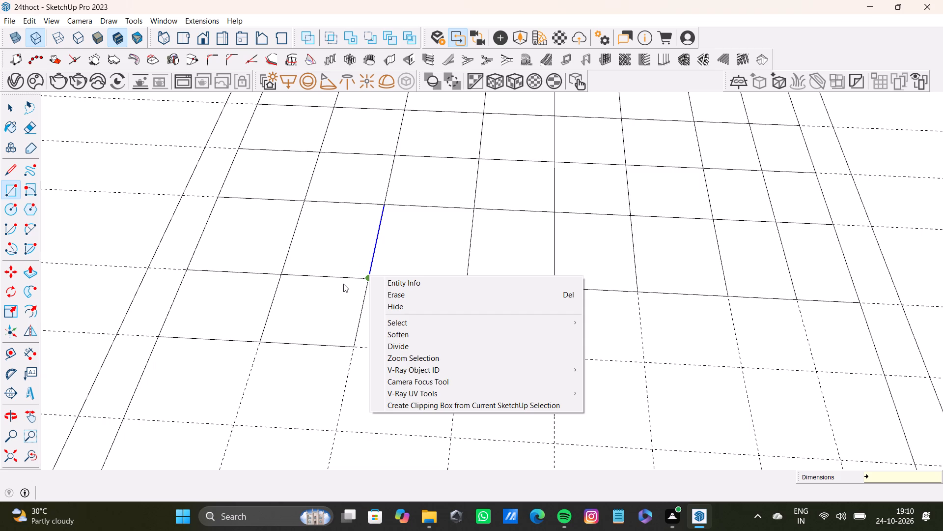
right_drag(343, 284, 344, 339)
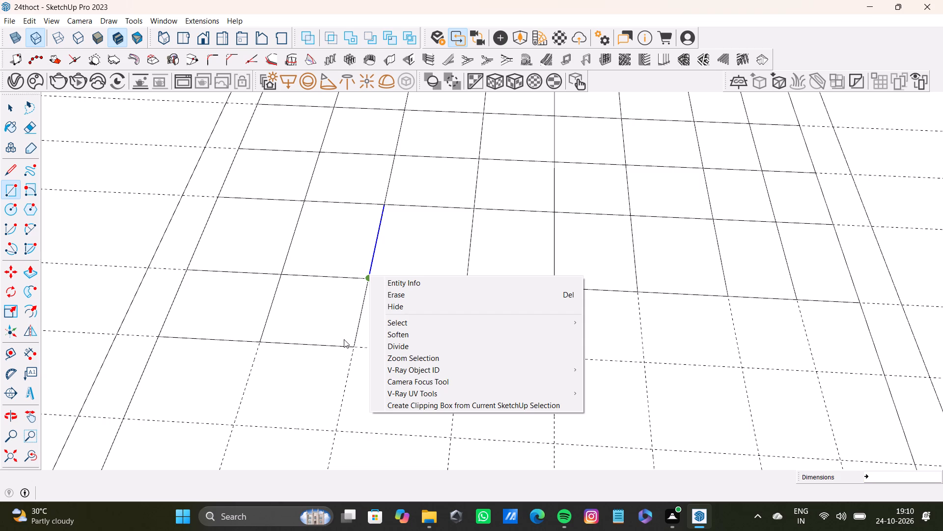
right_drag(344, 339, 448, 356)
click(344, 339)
Draw a 1' 3 1/16" by 11 13/16" rectangle over the third cell of this row, snapping to the guide intersections.
click(367, 280)
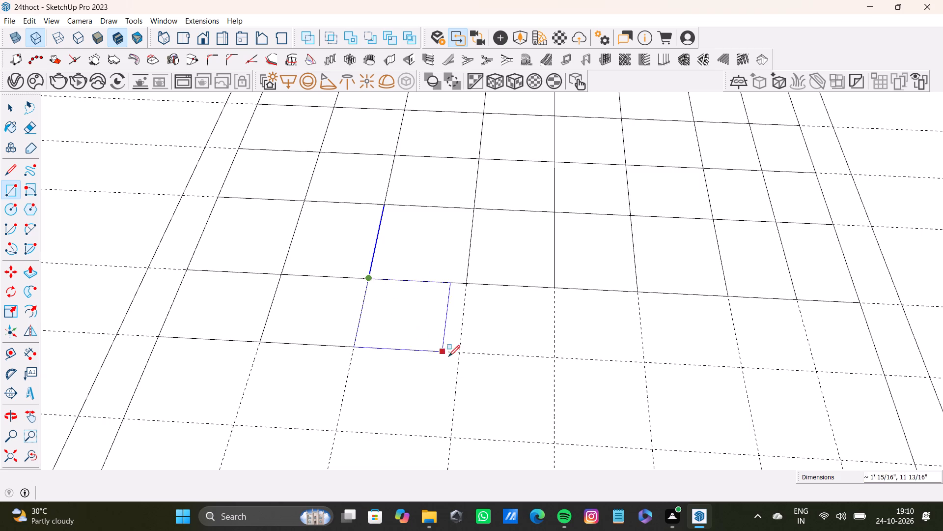
right_drag(448, 356, 349, 330)
drag(459, 350, 454, 349)
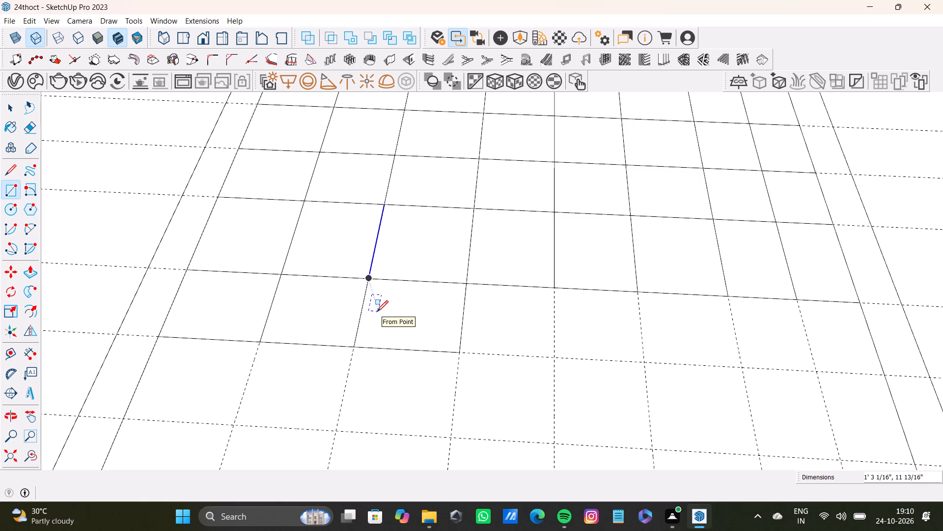
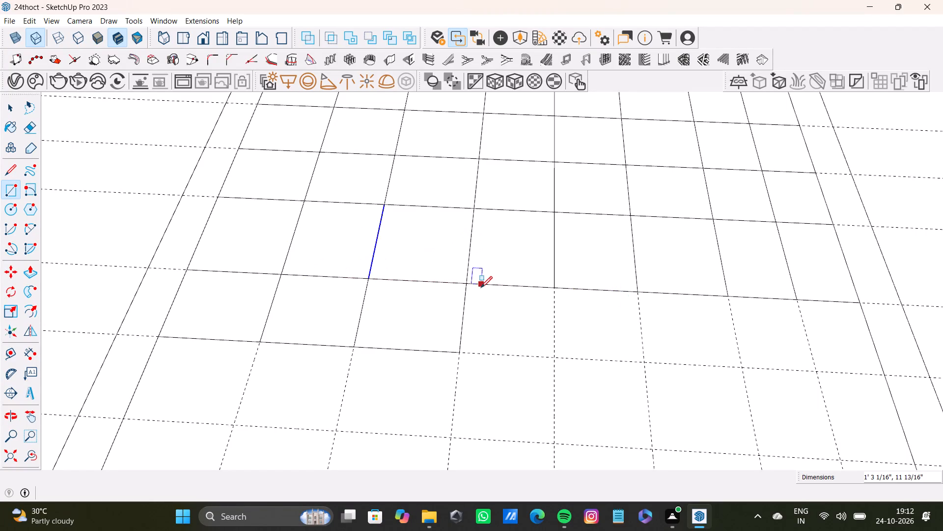
Draw rectangles over the fourth and fifth cells of this guide-grid row, 11 13/16" deep and 1' 1 3/8" and 1' 9/16" wide.
click(467, 284)
click(552, 359)
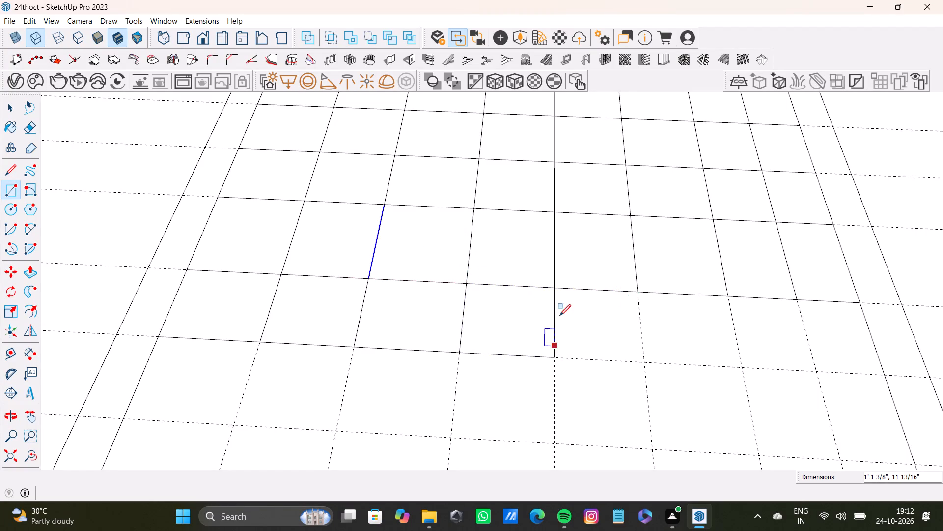
click(555, 289)
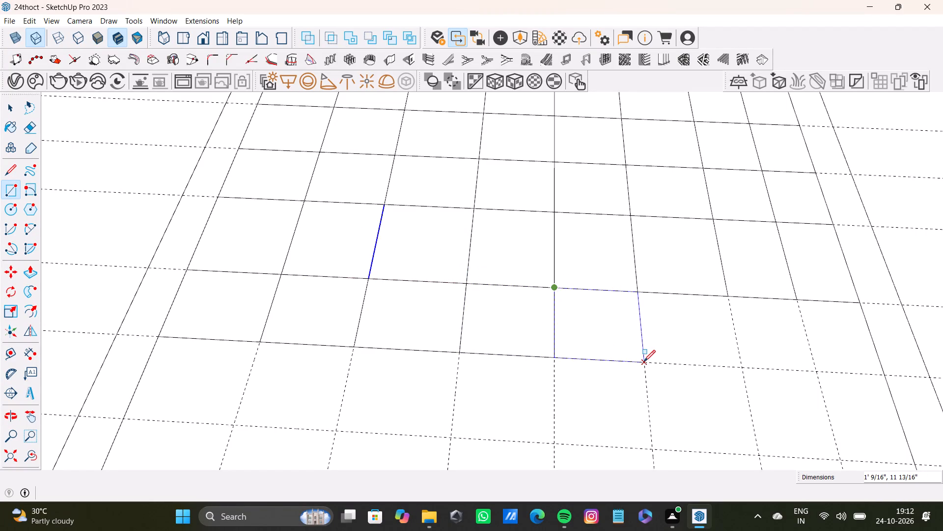
click(644, 361)
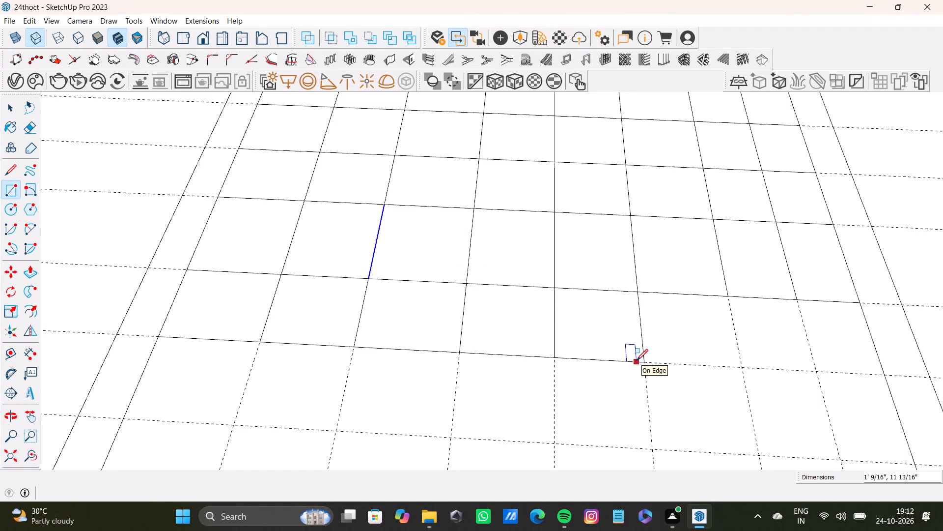
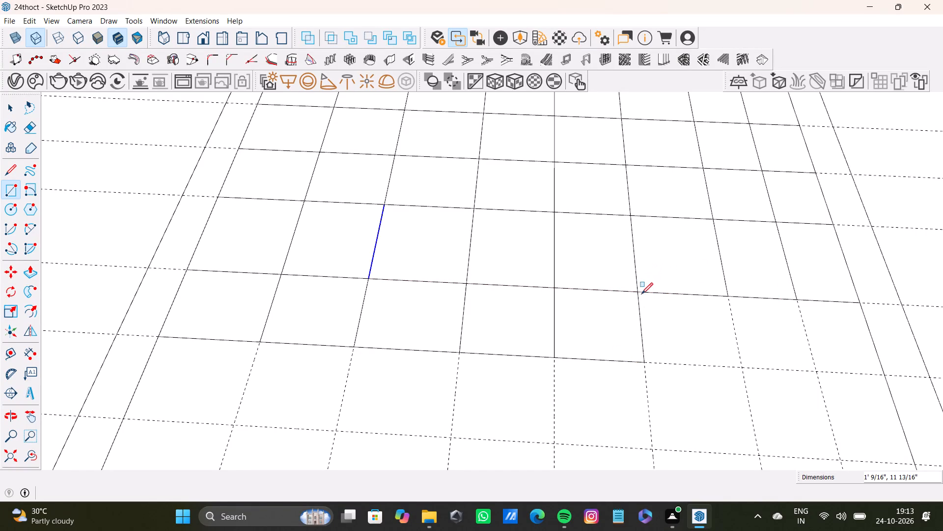
Draw rectangles over the sixth to eighth cells of this guide-grid row, the sixth 1' 1 1/2" wide and 11 13/16" deep.
drag(637, 291, 642, 294)
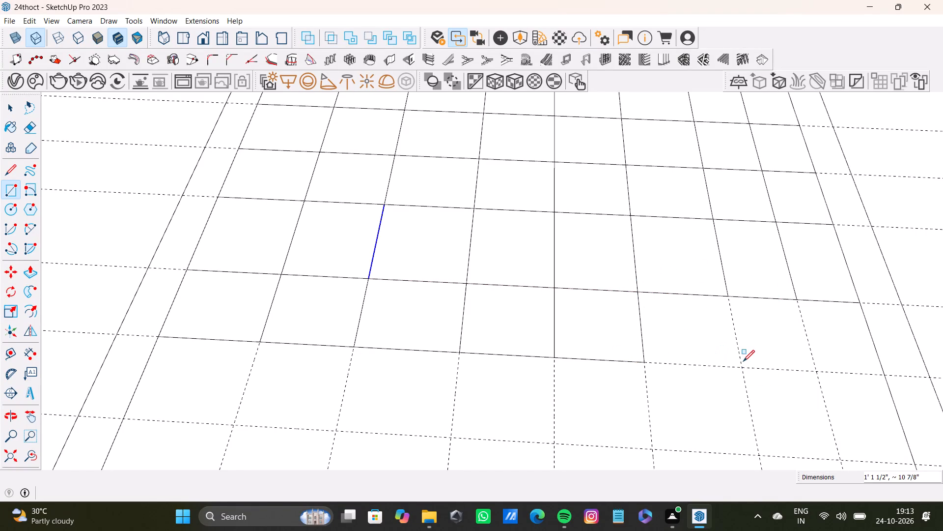
click(743, 368)
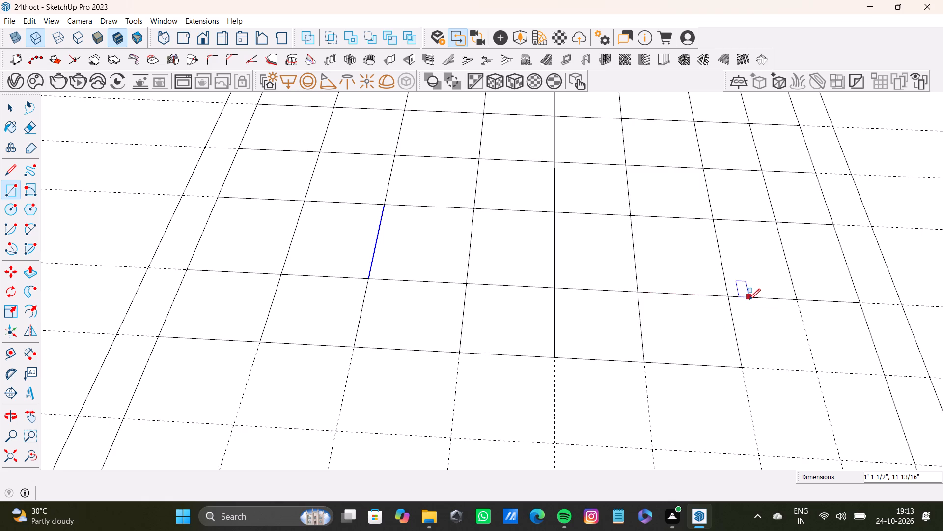
scroll(679, 240, down, 7)
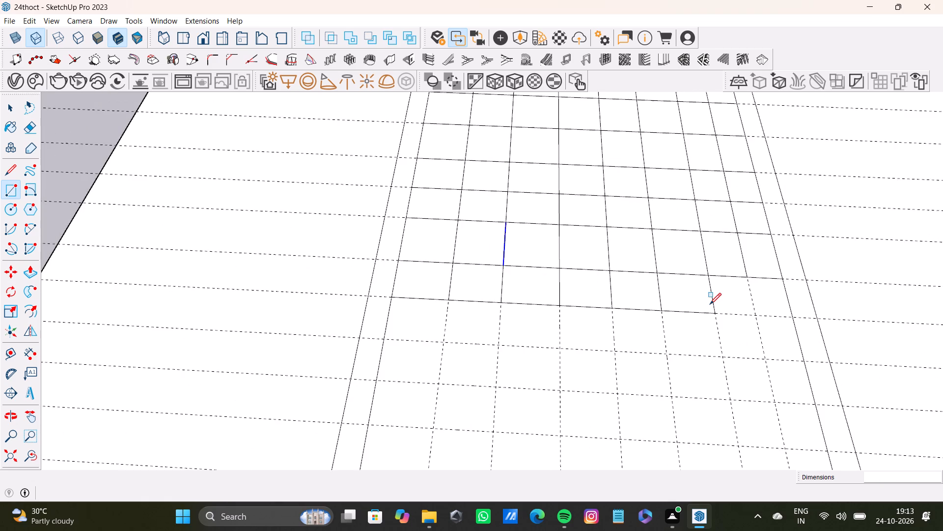
middle_drag(710, 304, 691, 284)
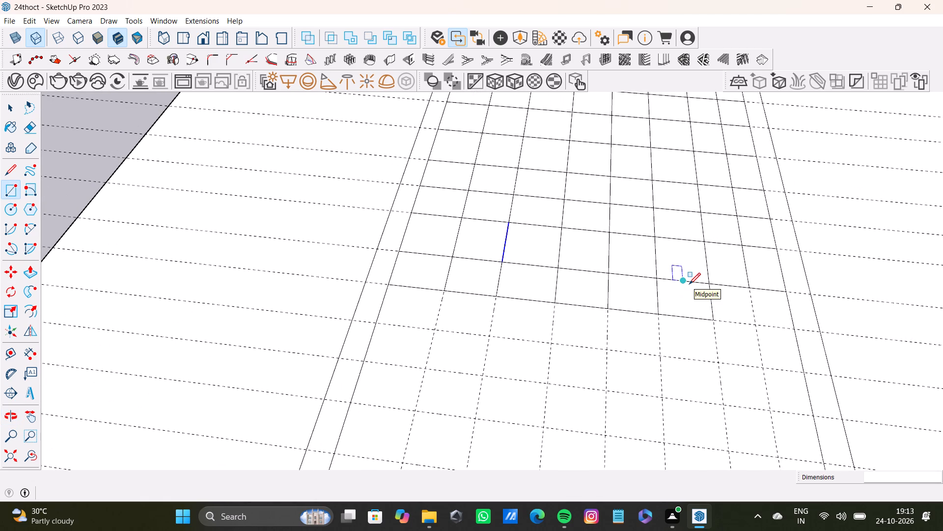
scroll(708, 318, up, 5)
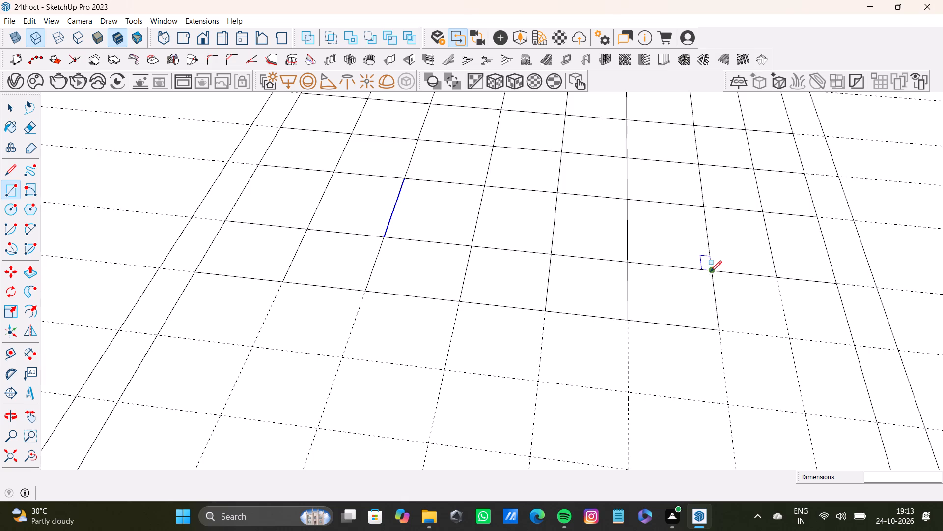
drag(710, 272, 721, 286)
click(791, 336)
click(778, 281)
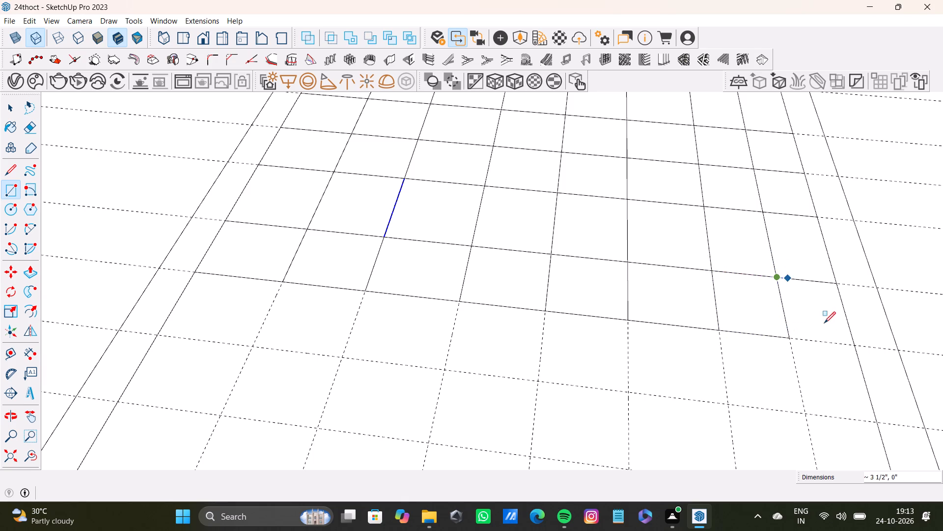
click(856, 347)
Draw rectangles over the first four cells of the next row, the first two 1' 2 13/16" and 1' 1 9/16" wide and 1' 3/8" deep.
scroll(614, 313, down, 4)
scroll(240, 292, up, 4)
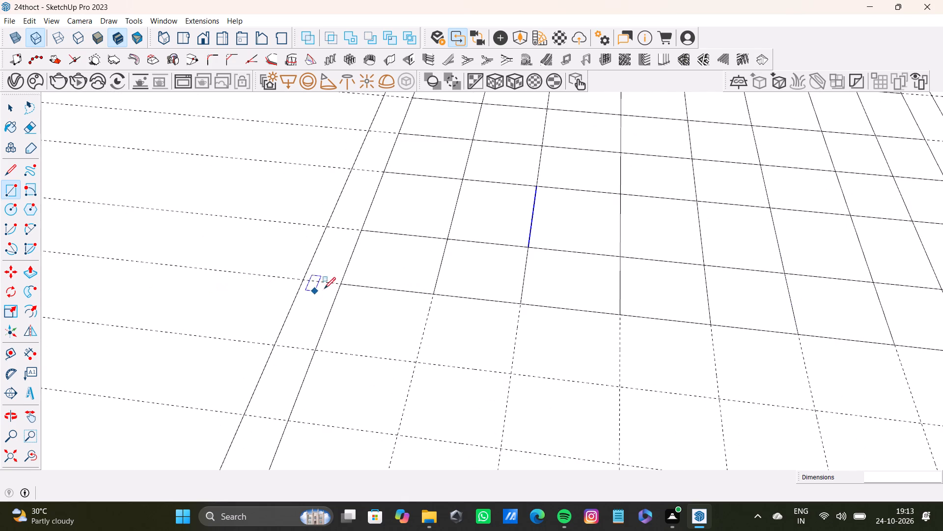
click(344, 283)
click(417, 361)
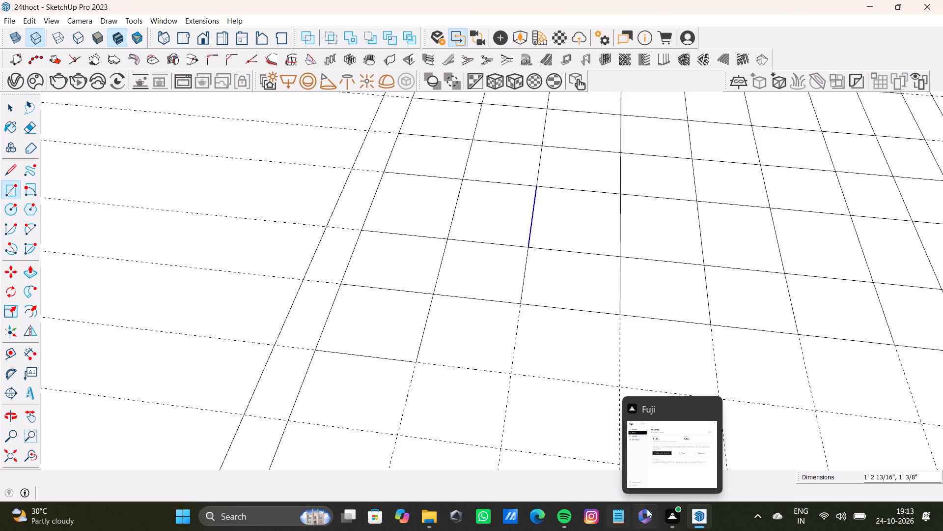
click(432, 296)
click(505, 371)
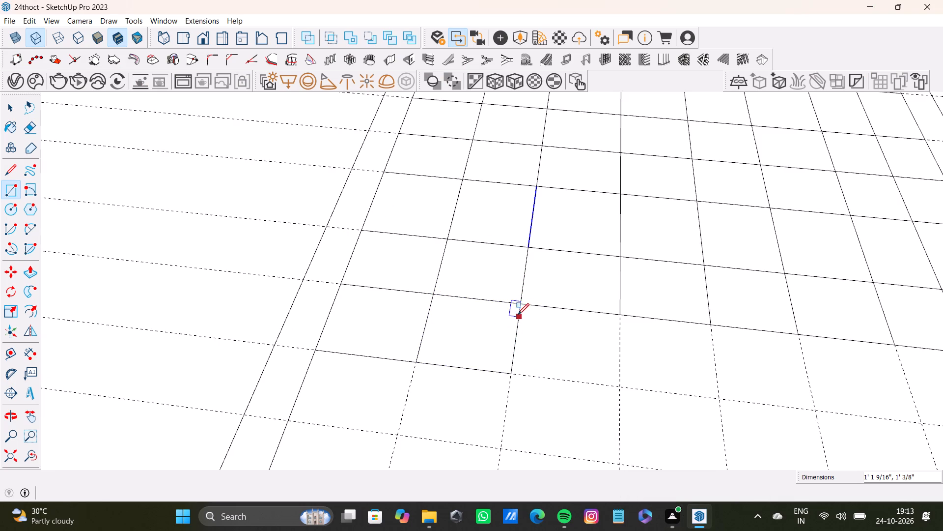
click(519, 302)
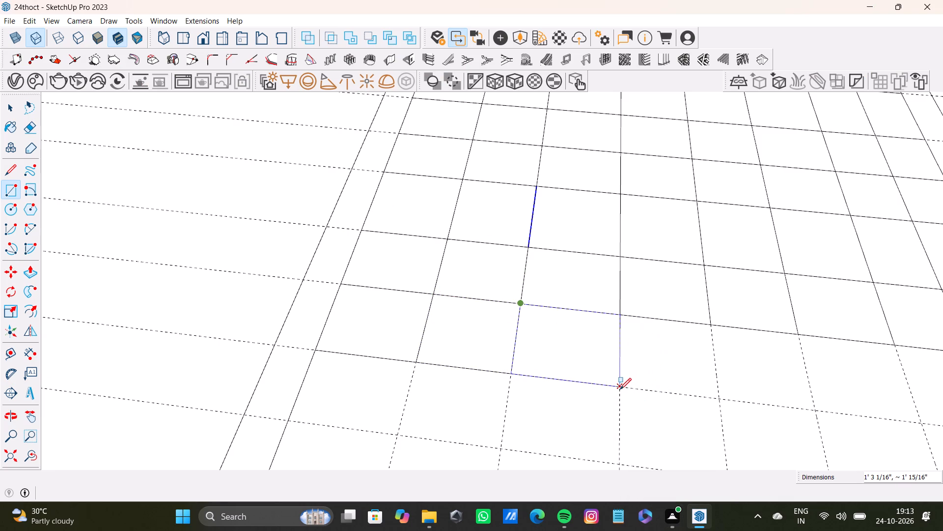
click(620, 389)
click(621, 315)
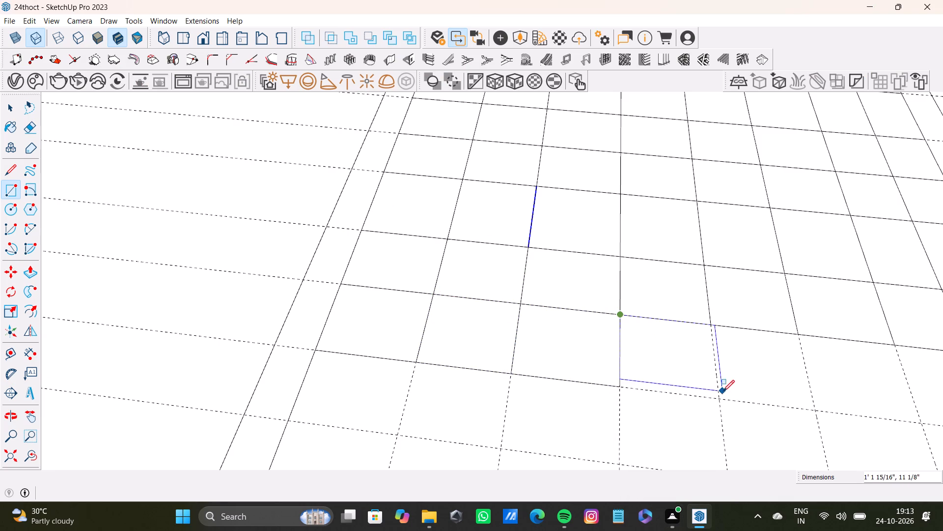
click(718, 400)
Draw rectangles over the fifth to eighth cells of the same row, 1' 3/8" deep, the last two 10 3/16" and about 9 1/4" wide.
click(709, 332)
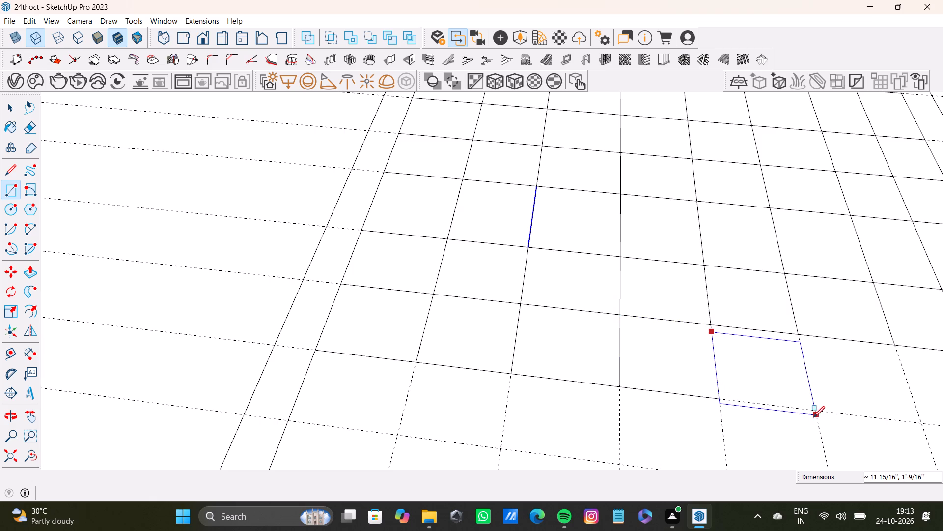
key(space)
key(r)
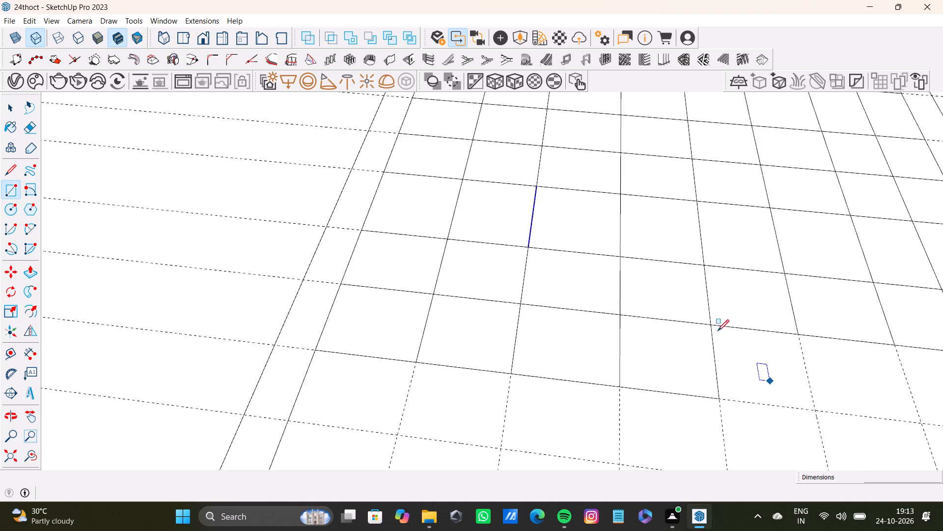
click(714, 326)
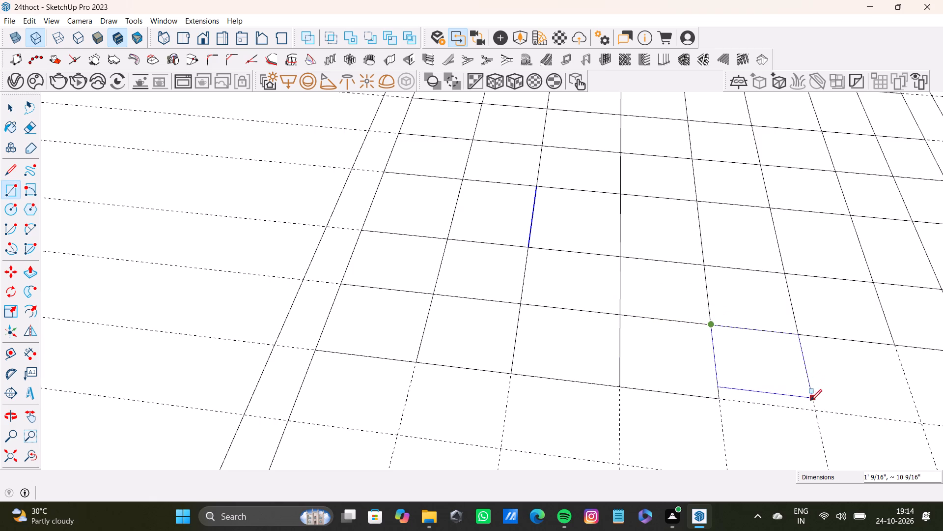
click(816, 411)
shift+scroll(814, 394, down, 4)
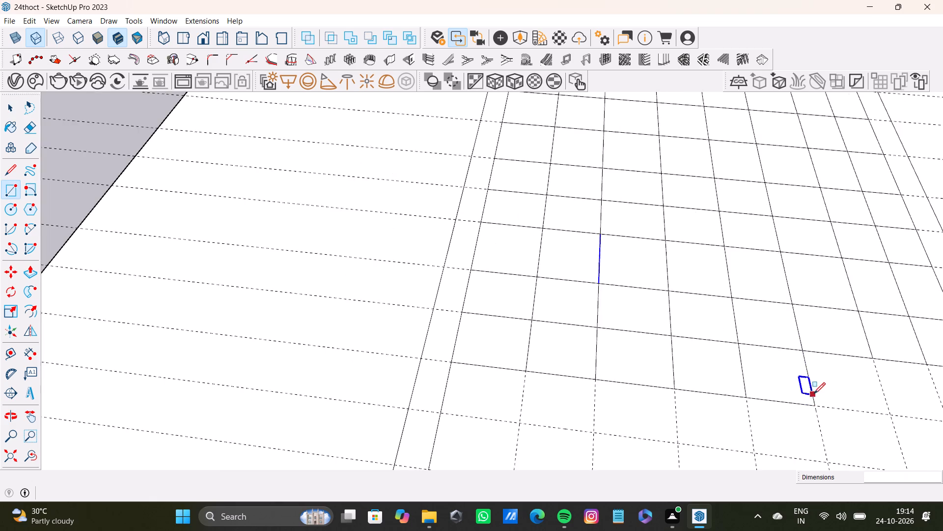
shift+middle_drag(794, 375, 510, 274)
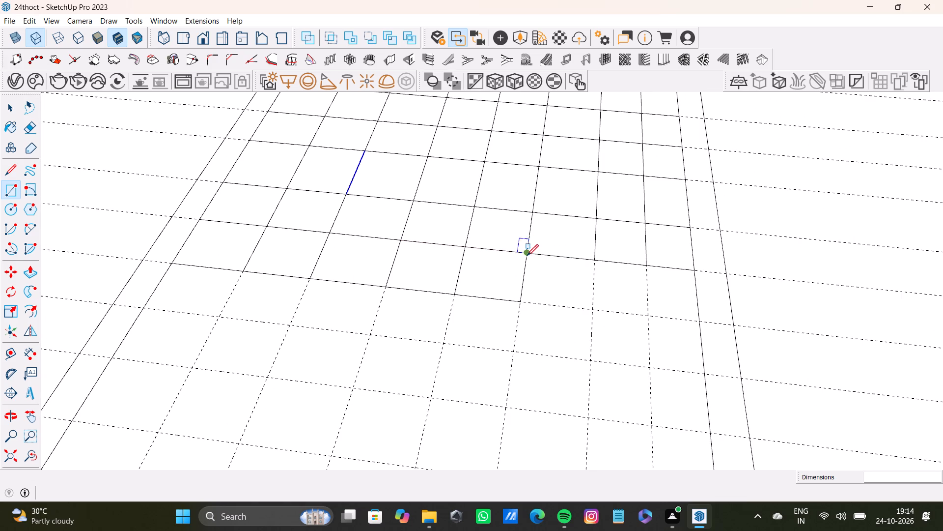
click(527, 254)
click(589, 310)
click(594, 263)
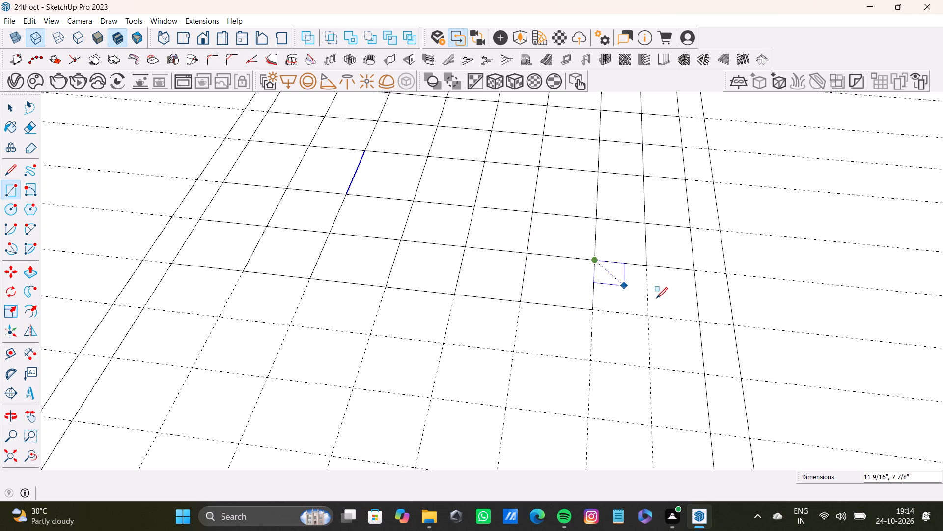
click(647, 319)
click(647, 265)
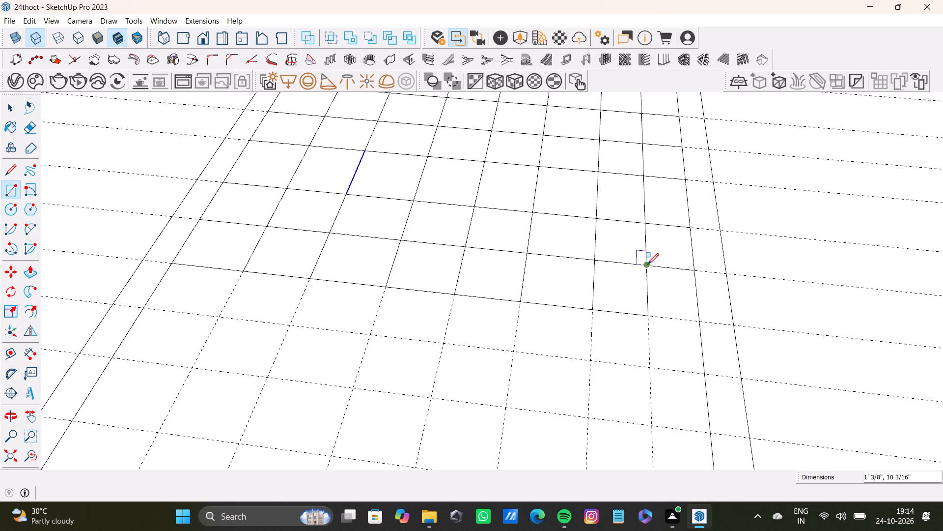
click(700, 323)
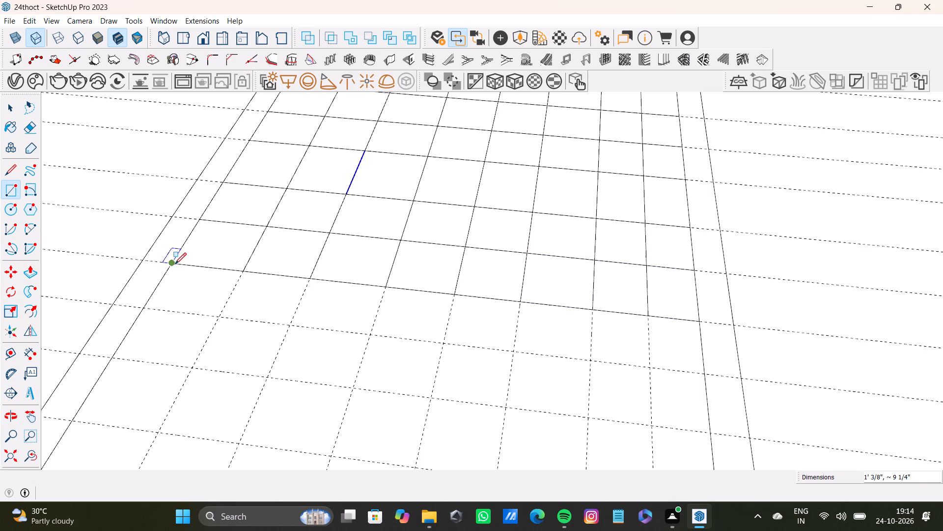
Draw rectangles 11 1/8" deep over the first four cells of the following row, the first 1' 2 13/16" and the third 1' 3 1/16" wide.
click(172, 261)
click(220, 319)
click(245, 268)
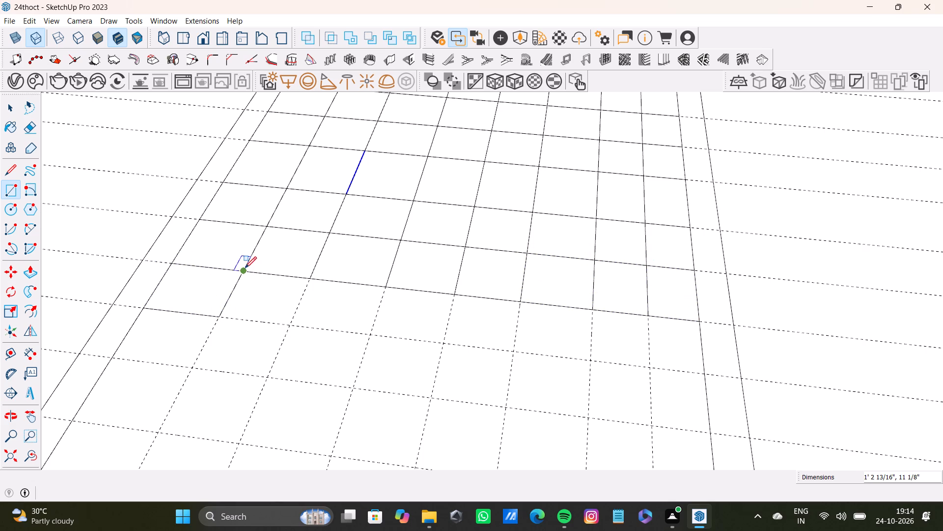
click(287, 326)
click(305, 281)
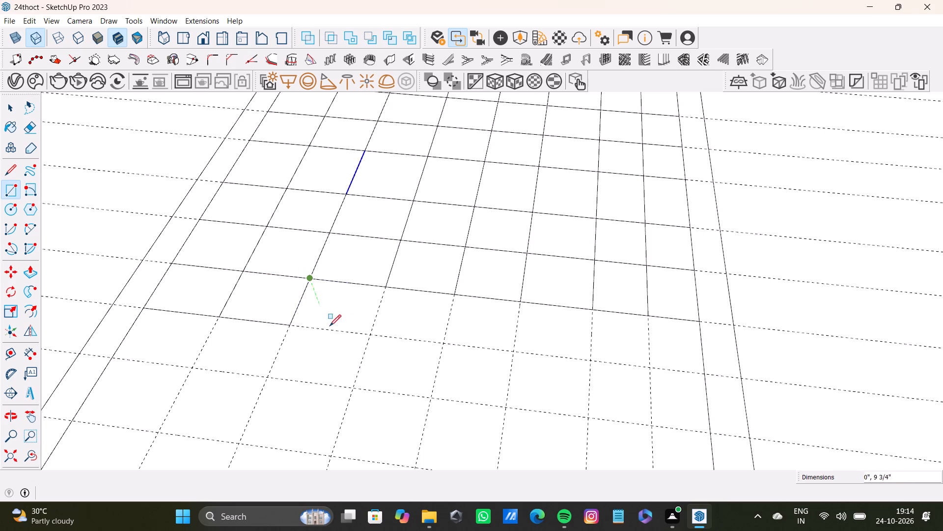
click(371, 337)
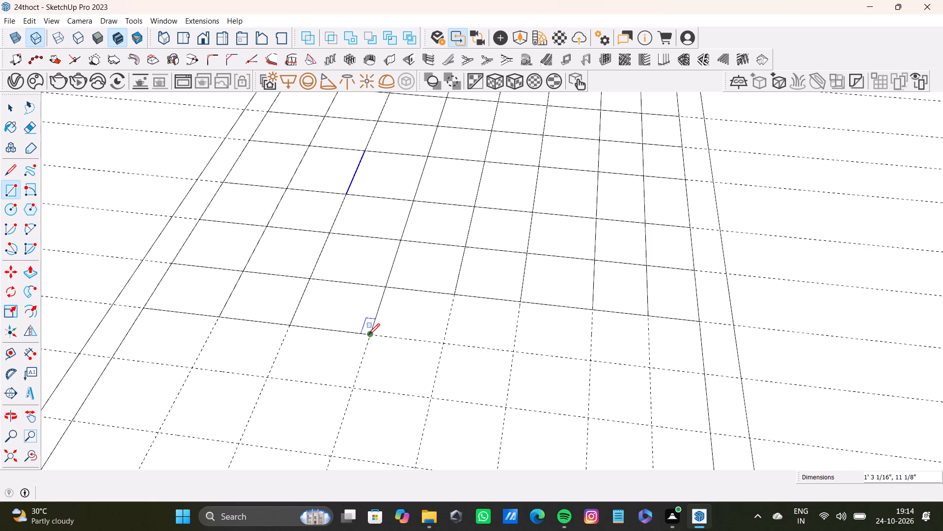
click(387, 288)
click(444, 348)
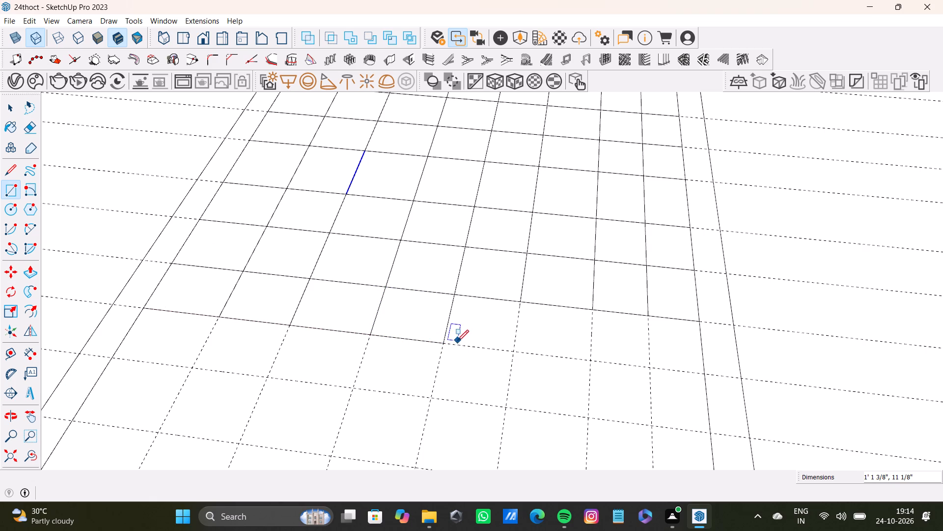
Draw rectangles 11 1/8" deep over the fifth to eighth cells of that row, the sixth 1' 1 1/2" and the eighth about 9 1/4" wide.
click(455, 296)
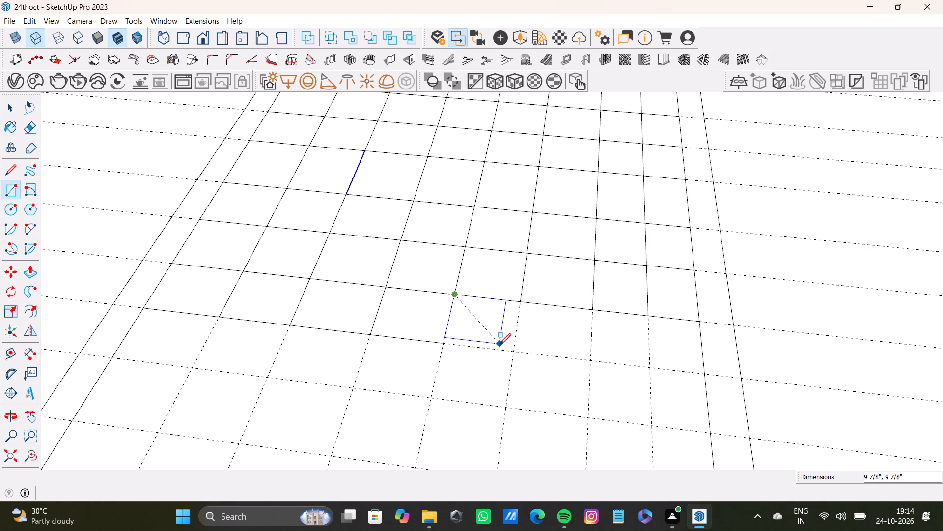
click(510, 353)
click(522, 304)
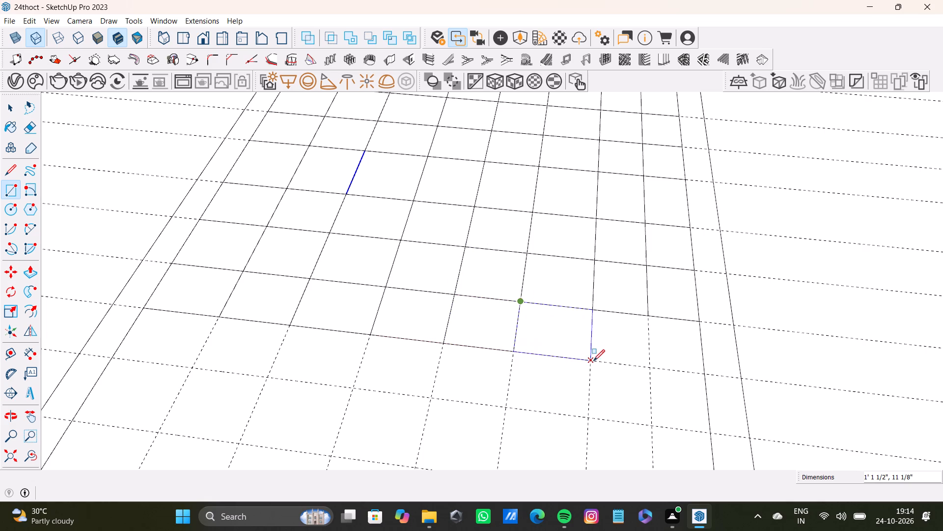
click(593, 362)
click(591, 308)
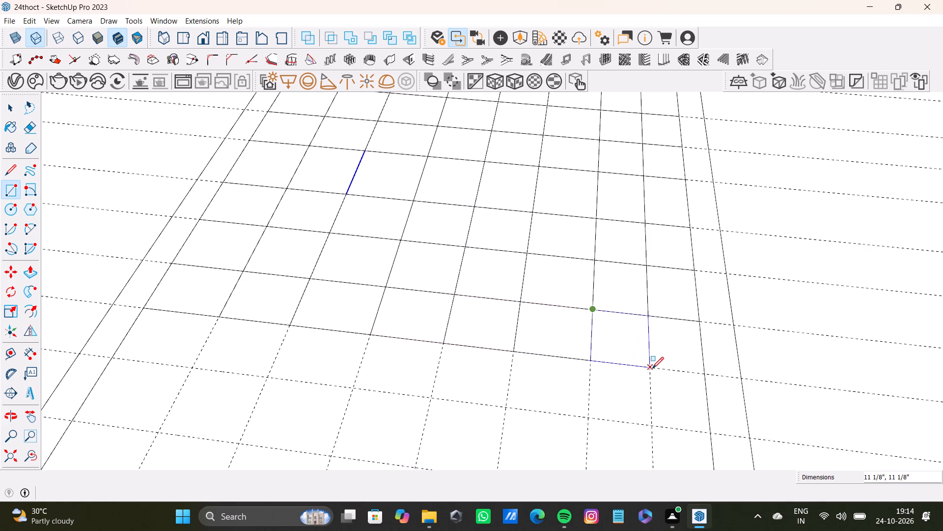
click(649, 368)
click(647, 313)
click(702, 373)
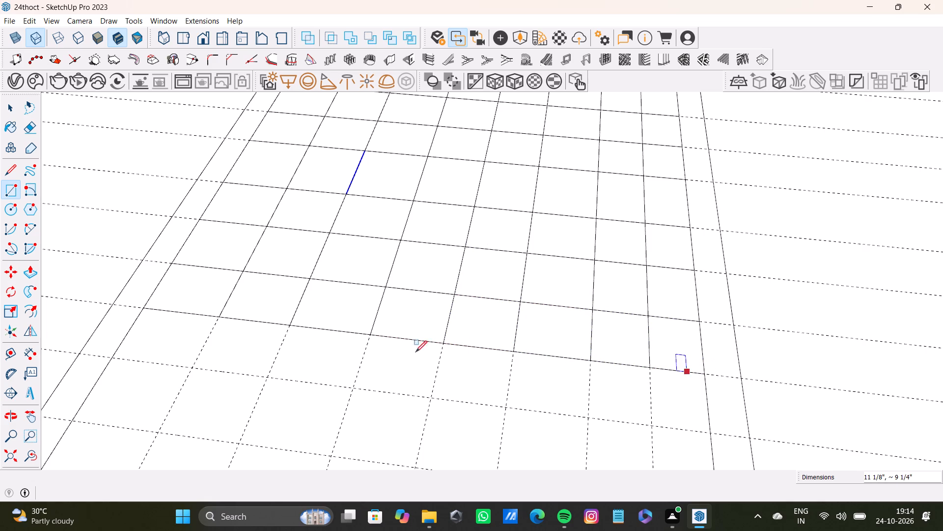
Draw rectangles 10 15/16" deep over the first three cells of the next row, 1' 2 13/16", 1' 1 9/16" and 1' 3 1/16" wide.
click(147, 308)
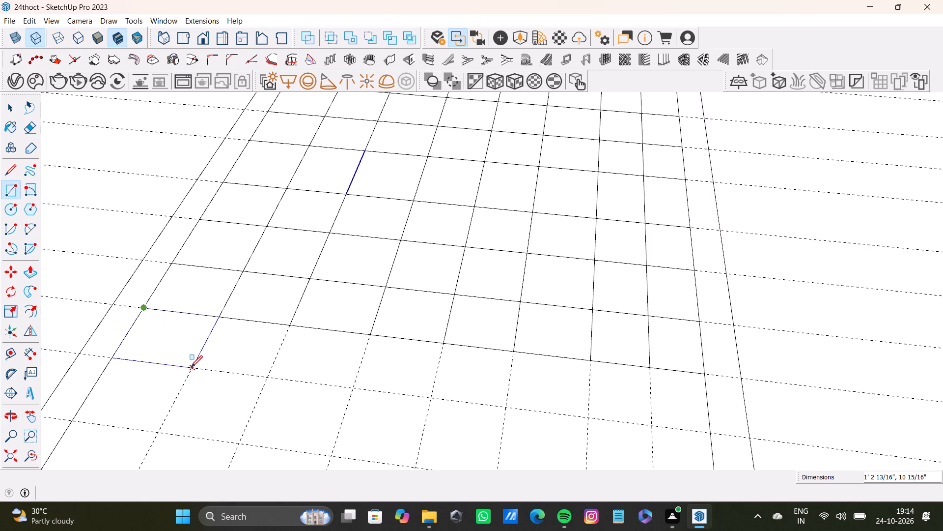
click(191, 367)
click(220, 320)
click(264, 379)
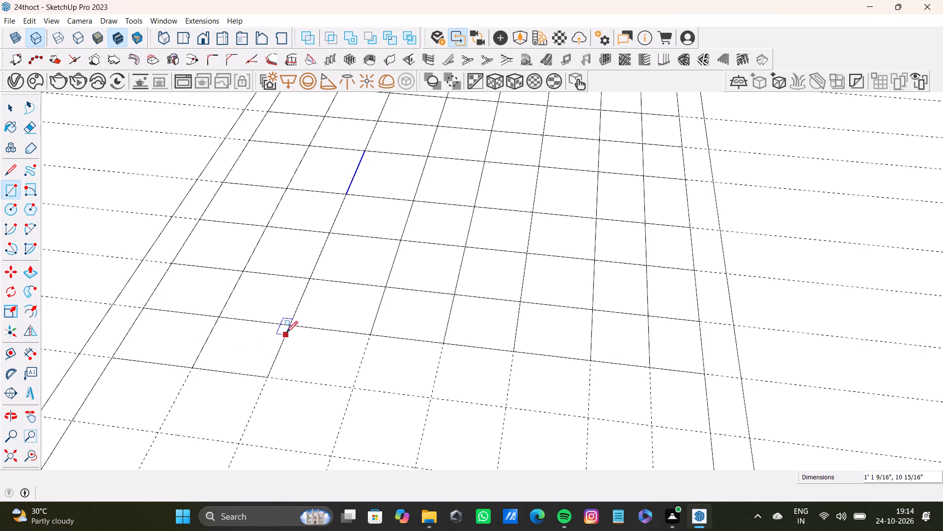
click(288, 328)
click(352, 389)
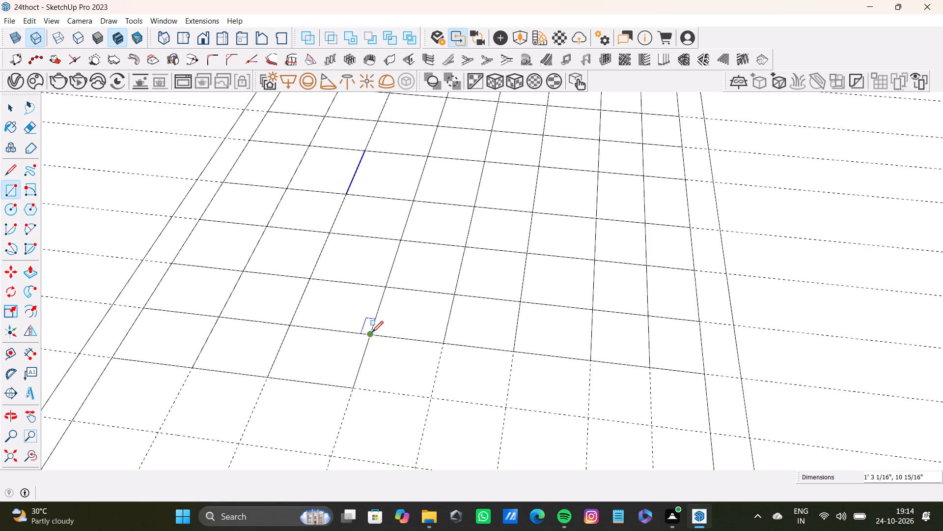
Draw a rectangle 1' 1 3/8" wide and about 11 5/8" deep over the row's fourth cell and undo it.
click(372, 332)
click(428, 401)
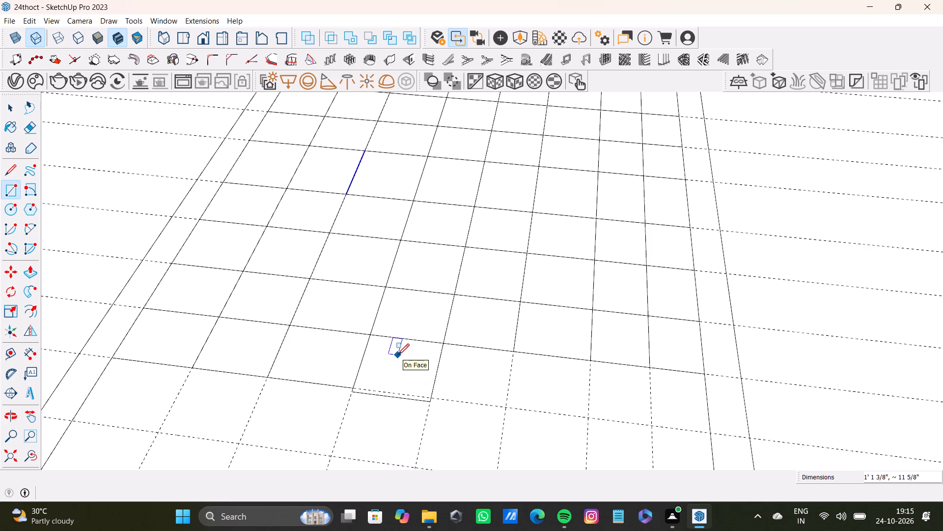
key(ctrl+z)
Draw a rectangle 1' 1 3/8" wide and 10 15/16" deep over the row's fourth cell, matching the guide intersections.
click(367, 336)
click(430, 400)
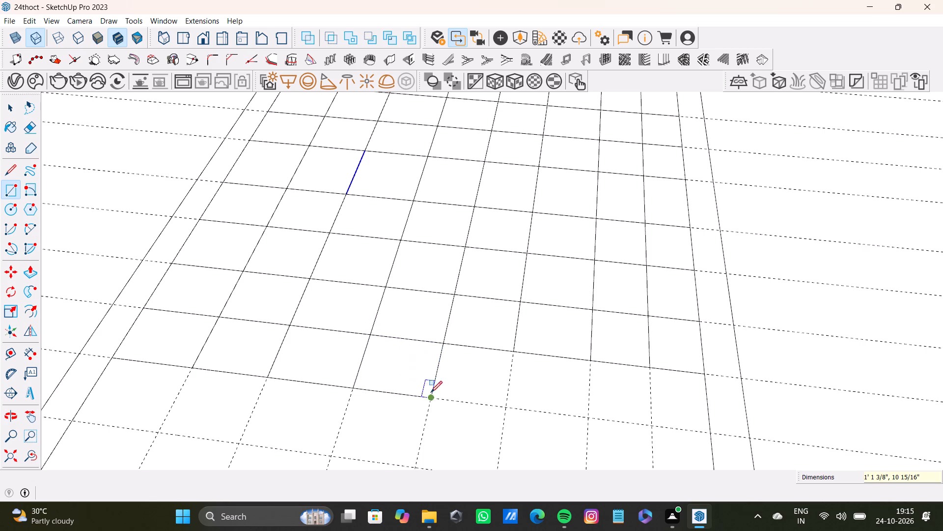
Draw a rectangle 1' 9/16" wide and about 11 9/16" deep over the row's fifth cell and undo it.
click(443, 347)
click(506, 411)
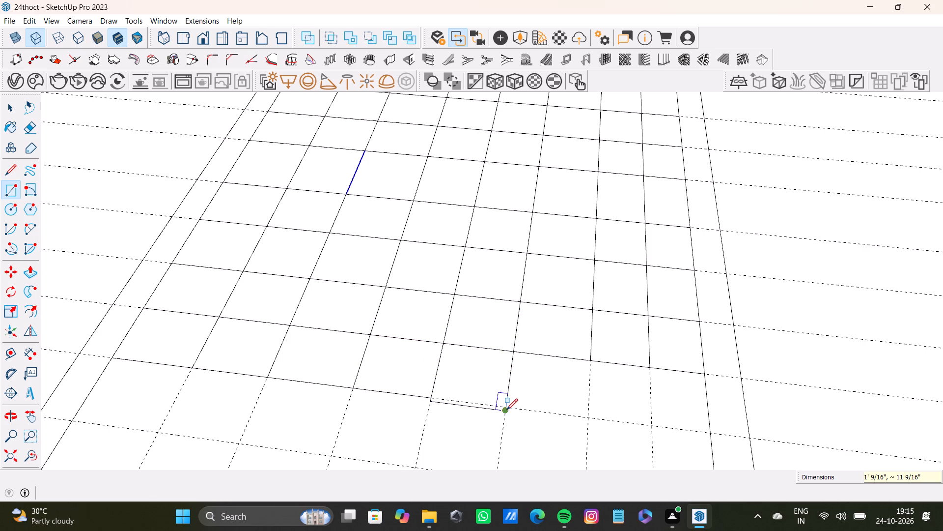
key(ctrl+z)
Draw rectangles 10 15/16" deep over the row's fifth and sixth cells, 1' 9/16" and 1' 1 1/2" wide.
click(445, 343)
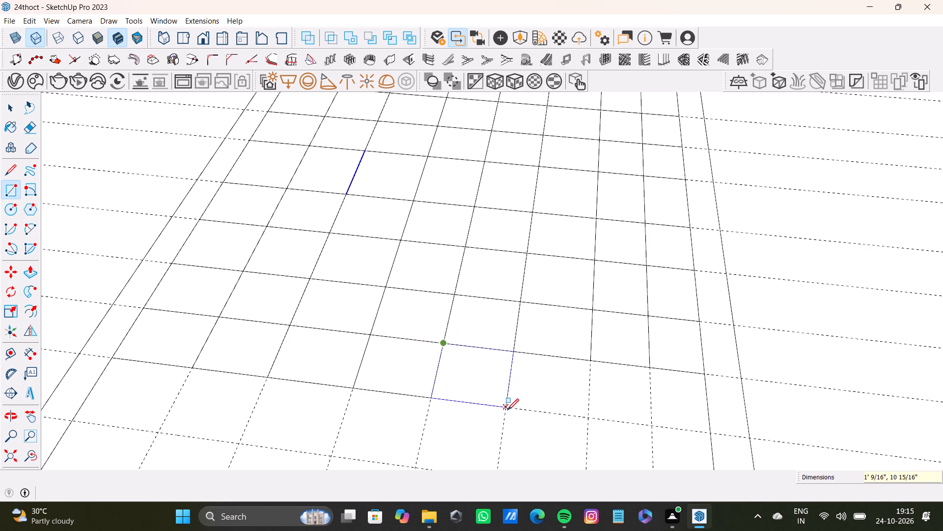
click(507, 410)
click(516, 352)
click(587, 421)
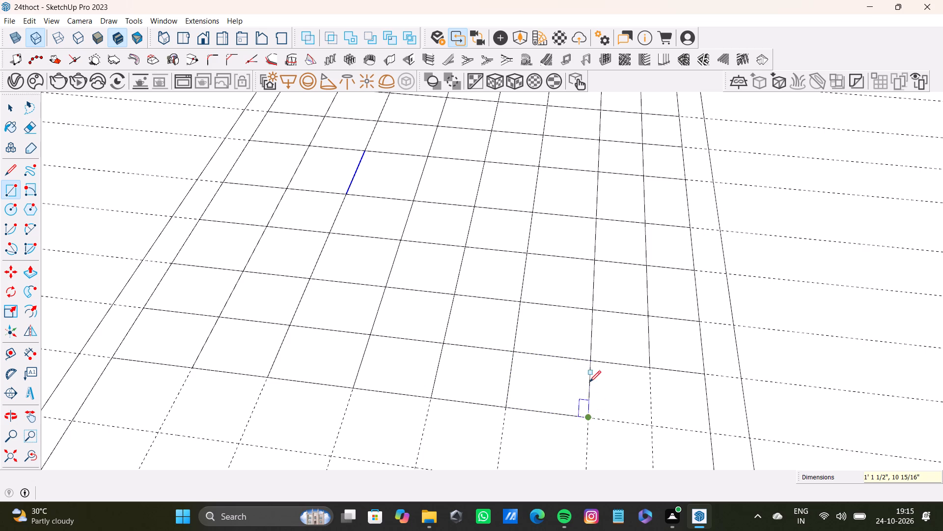
Draw rectangles 10 15/16" deep over the row's seventh and eighth cells, 10 3/16" and about 9 1/4" wide.
click(587, 363)
click(652, 426)
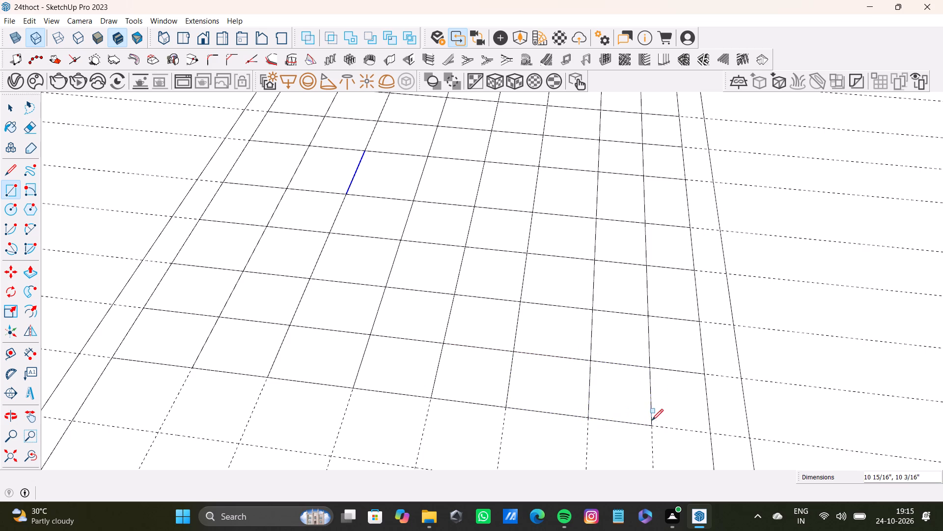
click(650, 370)
click(711, 435)
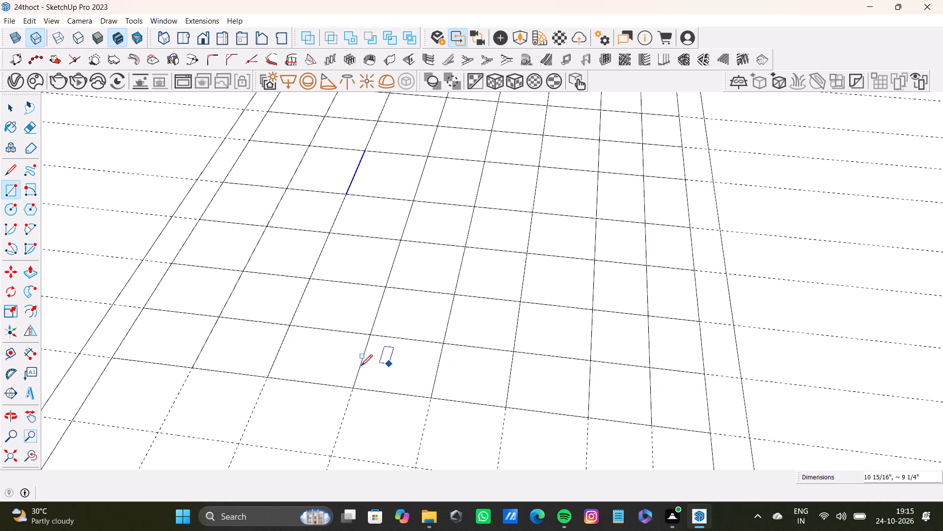
Draw rectangles 1' 1/16" deep over the next row's first three cells, the second 1' 1 9/16" and the third 1' 3 1/16" wide.
scroll(359, 366, down, 4)
shift+middle_drag(329, 374, 434, 289)
click(288, 281)
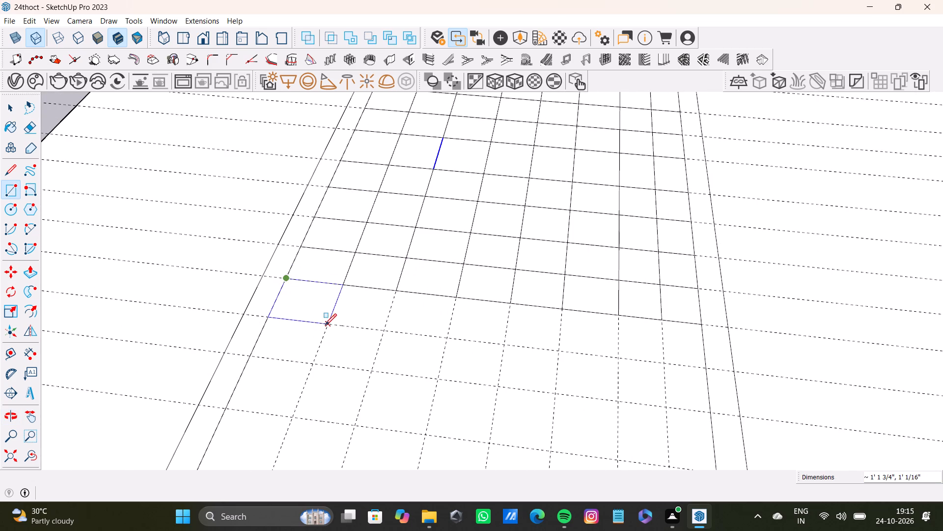
click(326, 325)
click(341, 287)
click(383, 332)
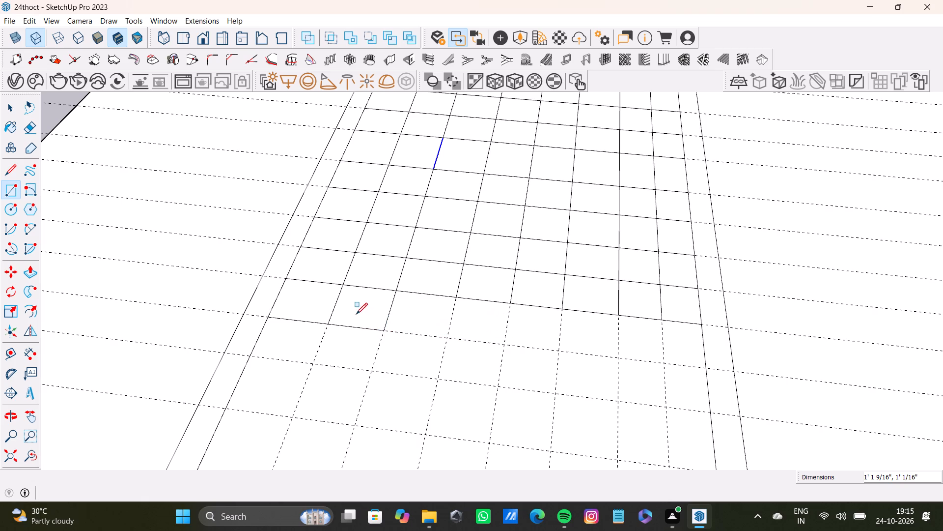
scroll(371, 304, up, 6)
click(413, 283)
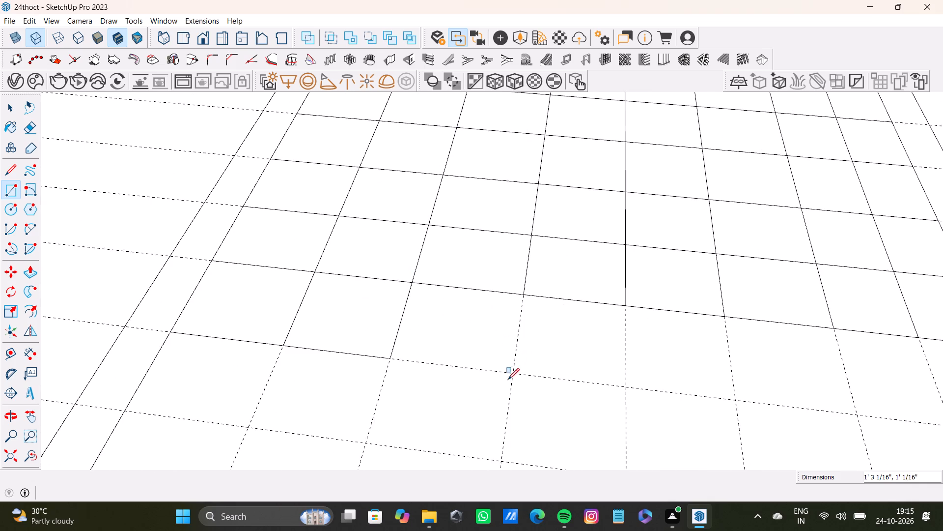
click(514, 373)
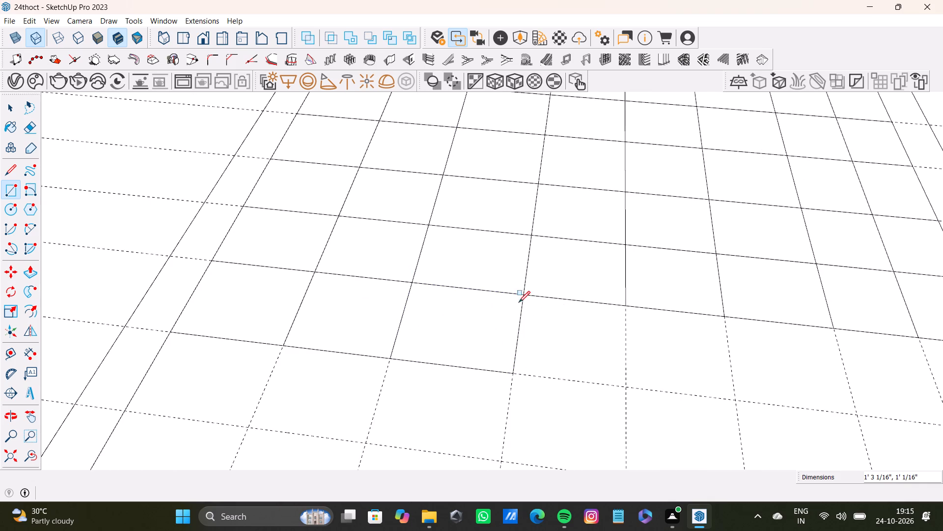
Draw rectangles 1' 1/16" deep over the row's fourth, fifth and sixth cells, 1' 1 3/8", 1' 9/16" and 1' 1 1/2" wide.
click(524, 298)
click(626, 388)
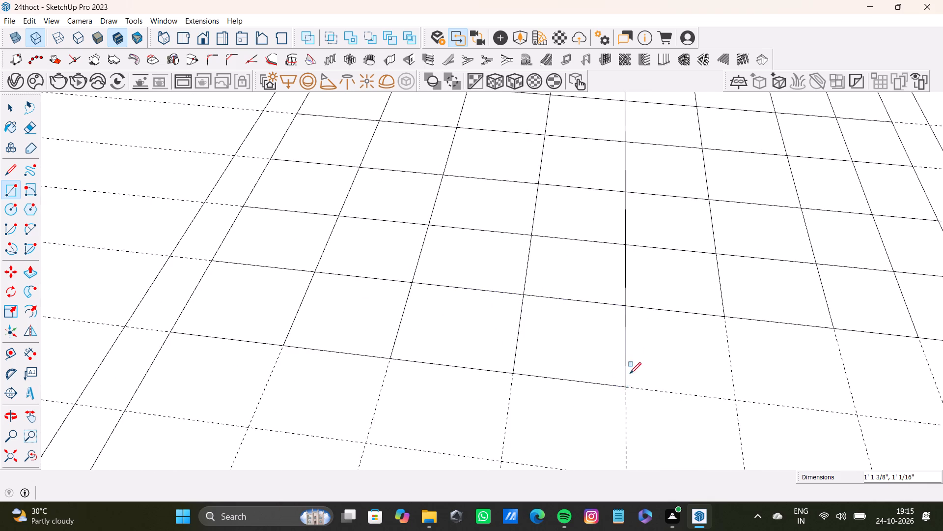
click(623, 307)
click(737, 400)
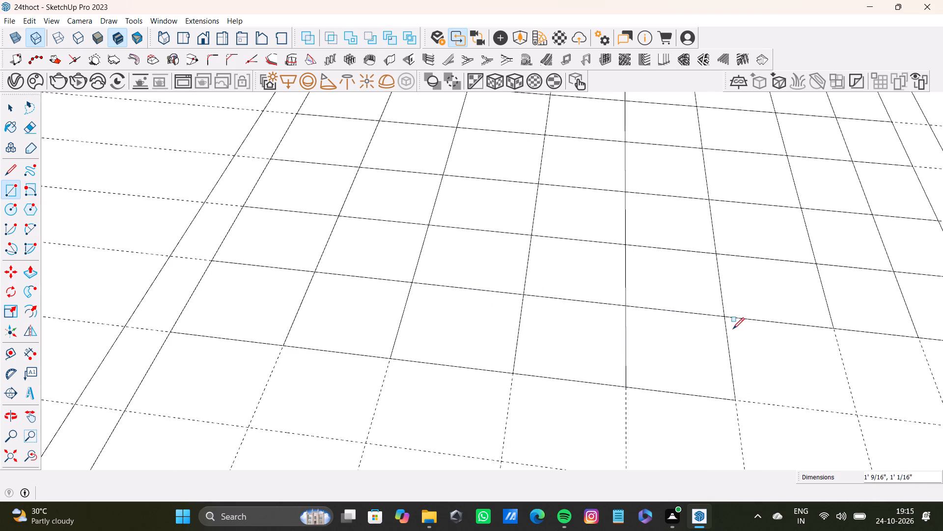
click(724, 320)
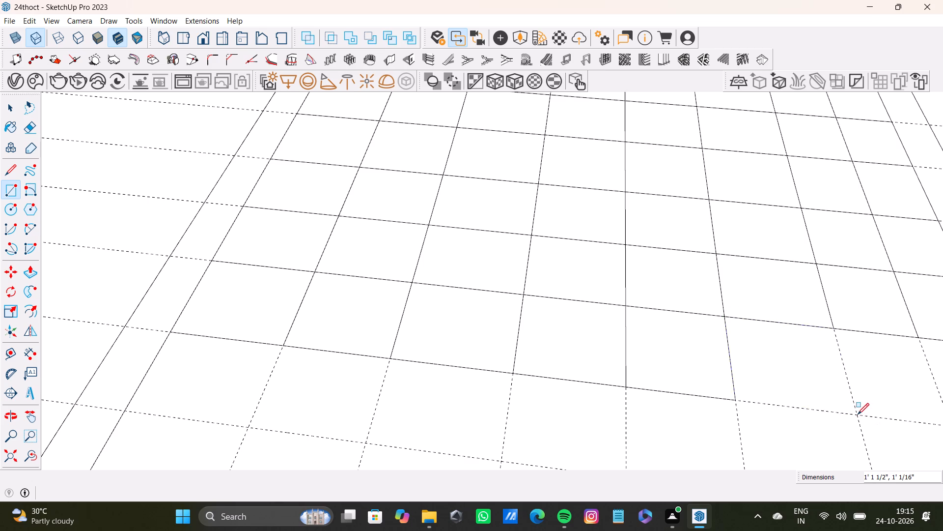
click(858, 414)
Draw rectangles over the same row's seventh and eighth cells, matching the guide intersections up to the side strip.
scroll(719, 385, down, 8)
shift+middle_drag(813, 362, 763, 337)
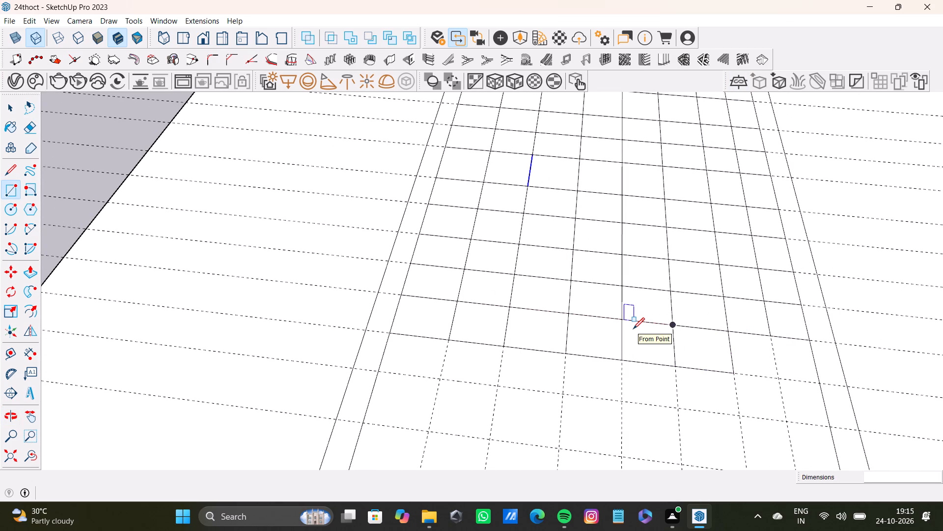
click(727, 330)
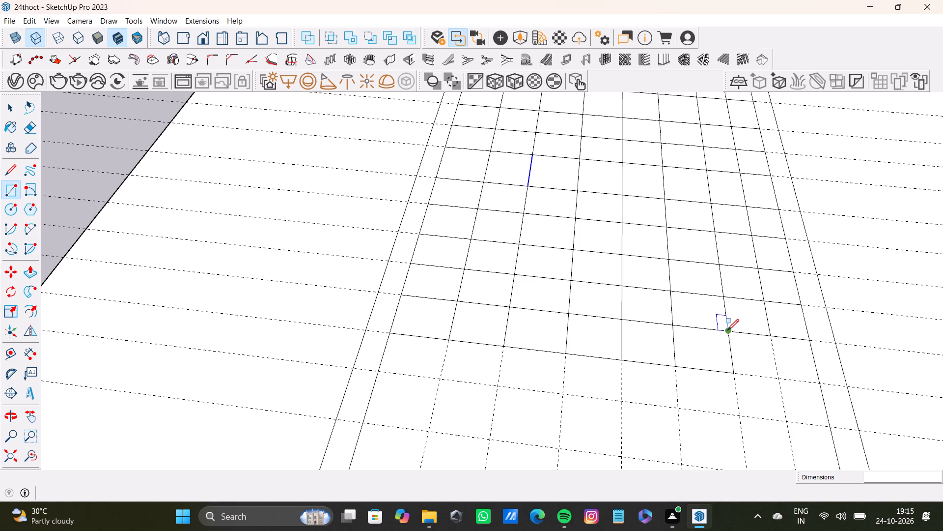
click(778, 379)
click(771, 338)
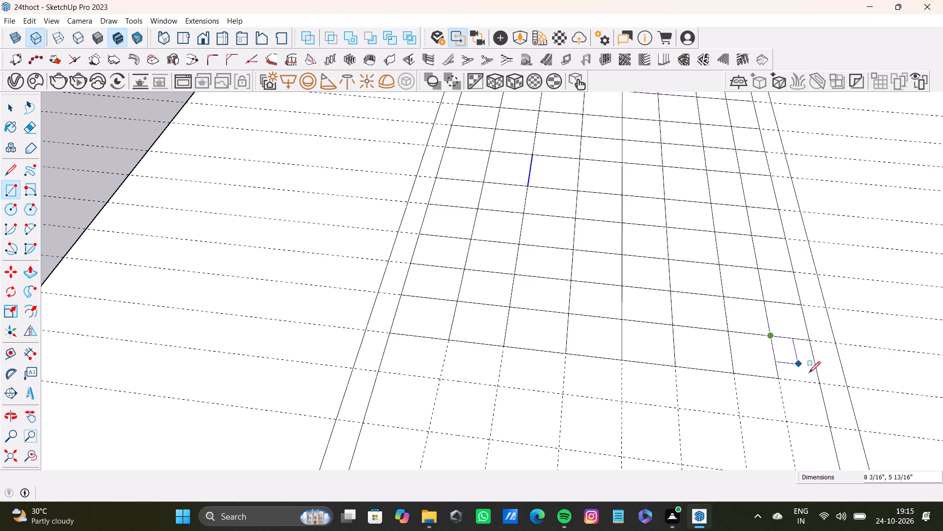
click(818, 382)
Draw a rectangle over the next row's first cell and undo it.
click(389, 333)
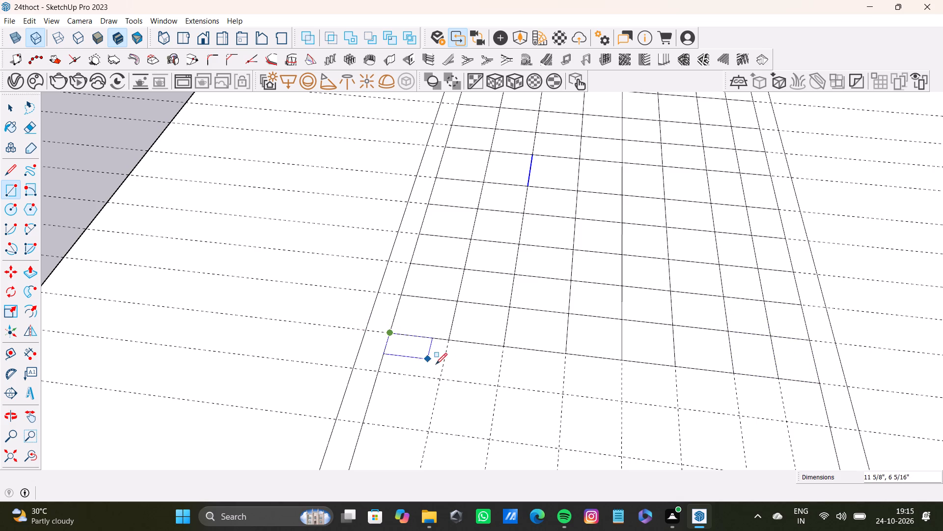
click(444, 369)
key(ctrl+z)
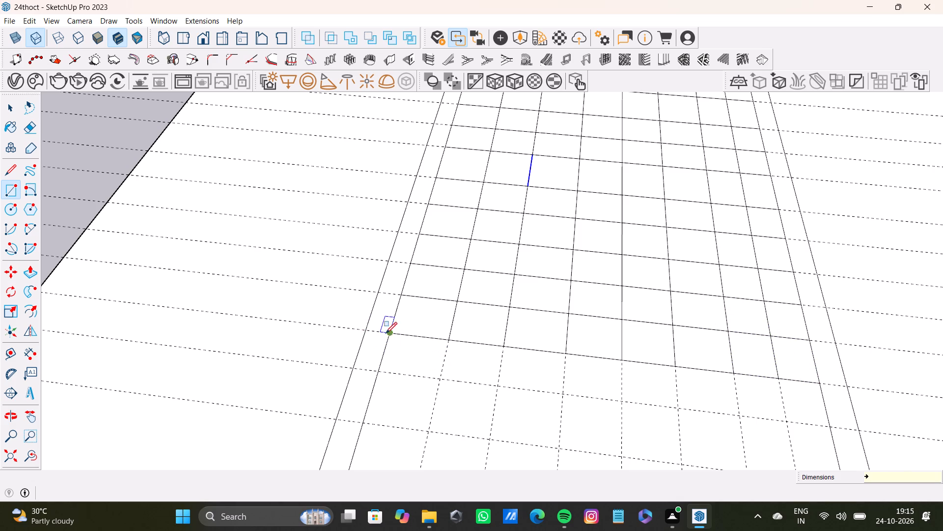
Draw rectangles 11" deep over the row's first four cells, 1' 2 13/16", 1' 1 9/16", 1' 3 1/16" and 1' 1 3/8" wide.
click(390, 335)
click(439, 380)
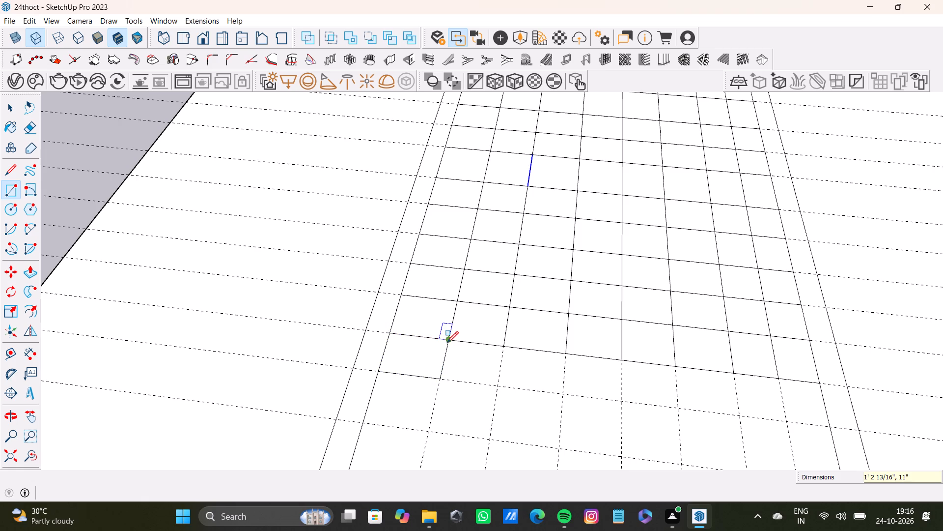
click(447, 343)
click(496, 387)
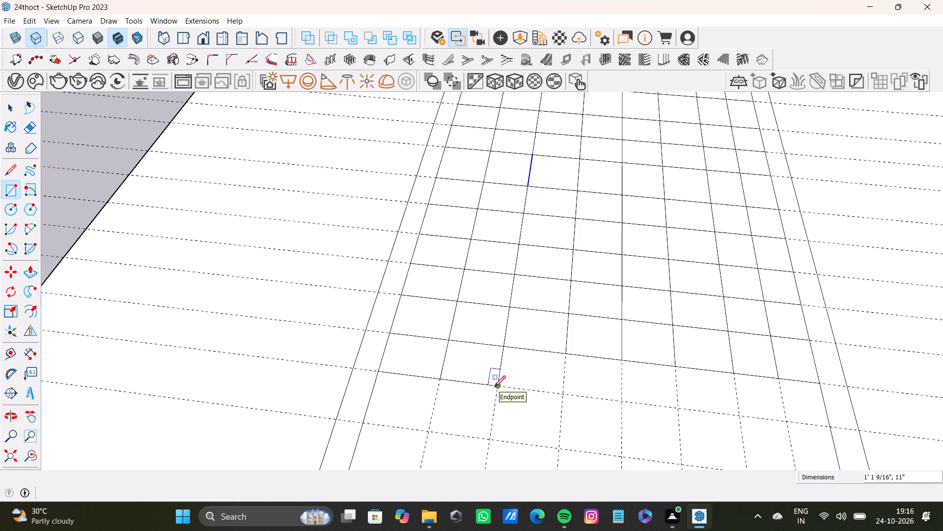
click(504, 346)
click(561, 395)
click(566, 359)
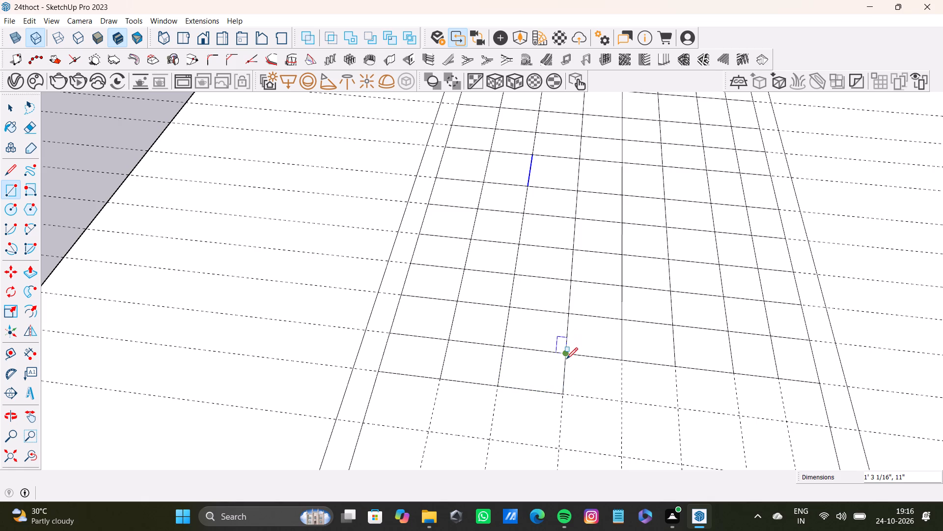
click(622, 403)
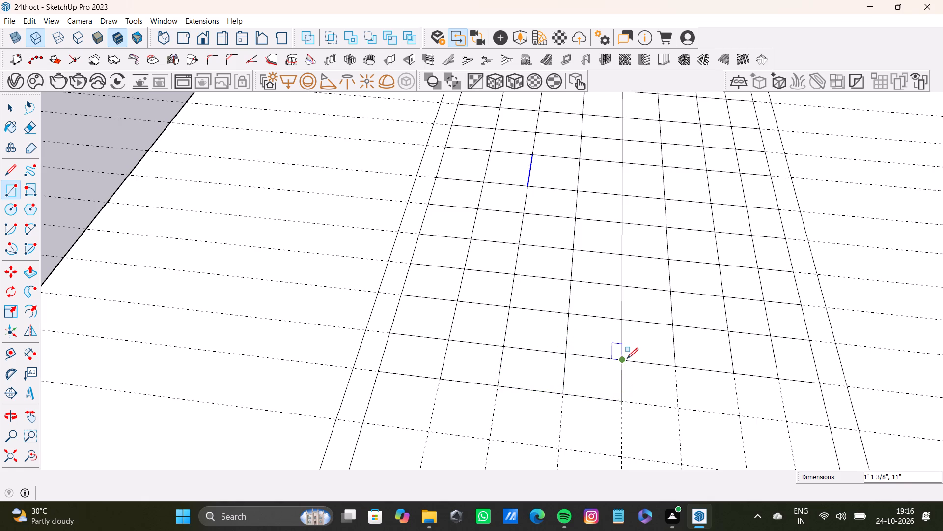
Draw rectangles 11" deep over the row's fifth to eighth cells, the fifth 1' 9/16", seventh 10 3/16" and eighth about 9 1/4" wide.
click(626, 359)
click(678, 406)
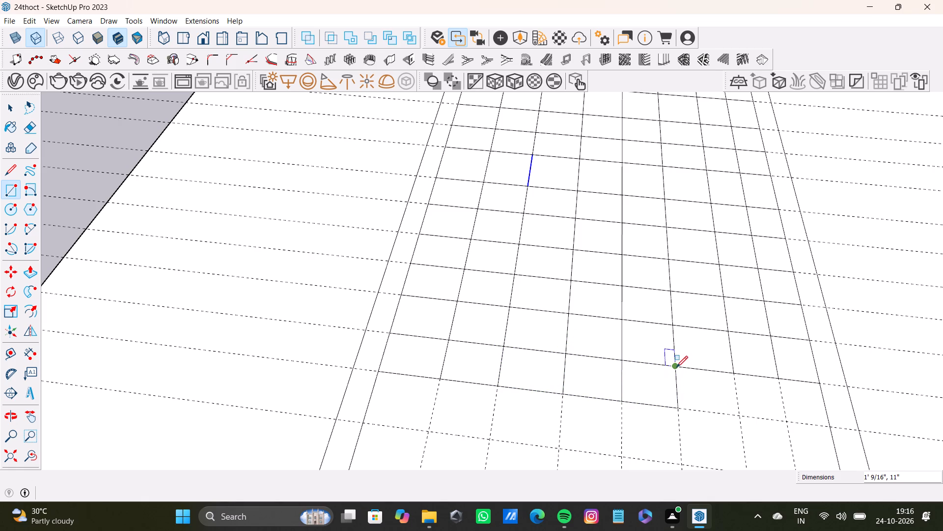
click(676, 367)
click(739, 416)
click(734, 374)
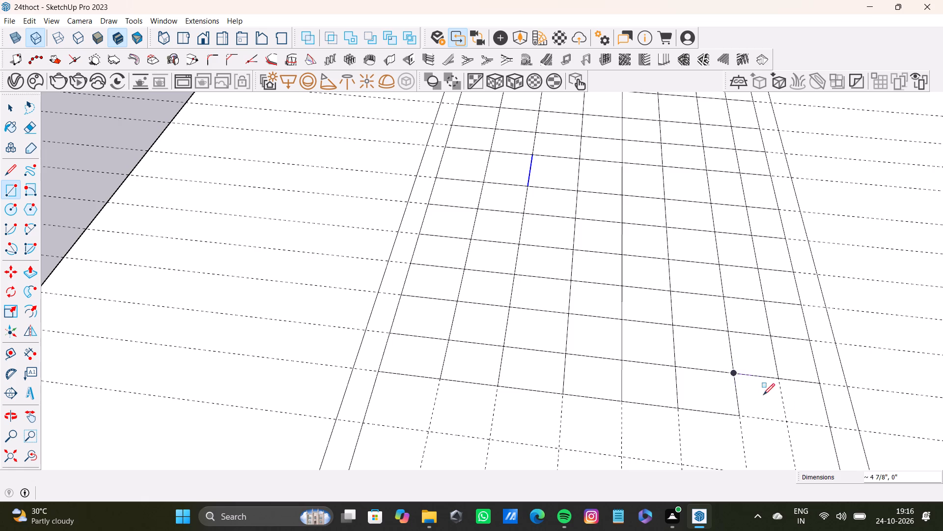
click(784, 422)
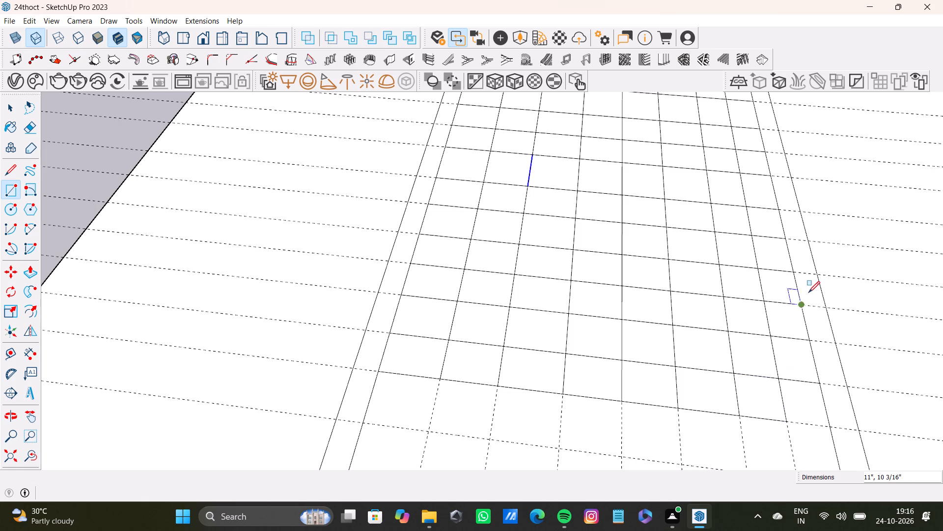
click(779, 377)
click(828, 425)
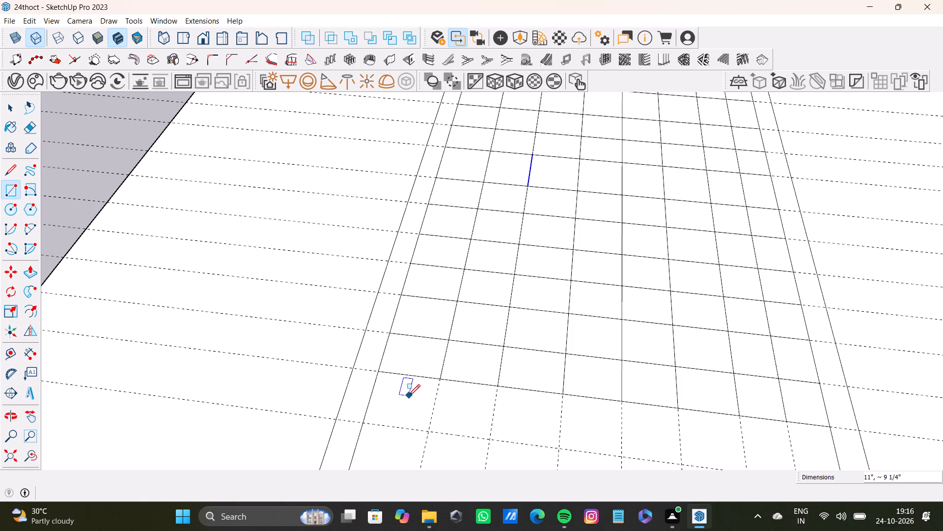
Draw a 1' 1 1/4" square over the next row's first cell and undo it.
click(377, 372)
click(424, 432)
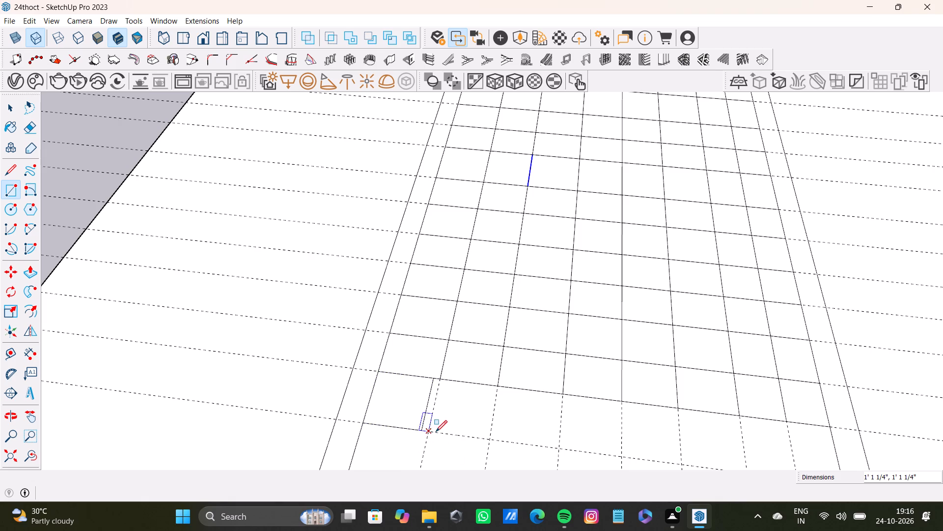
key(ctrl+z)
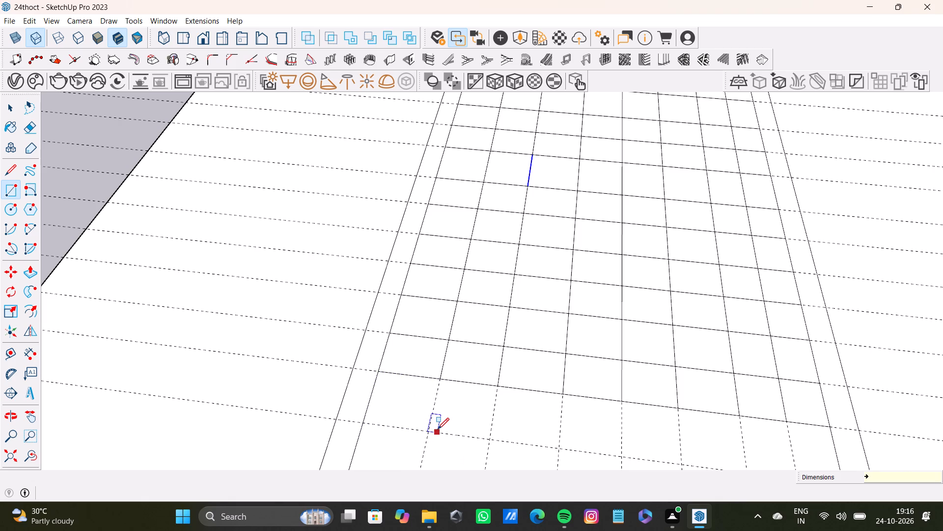
Draw rectangles over the row's first three cells, making the first 1' 2 13/16" wide and 1' 1 1/4" deep.
scroll(435, 426, down, 7)
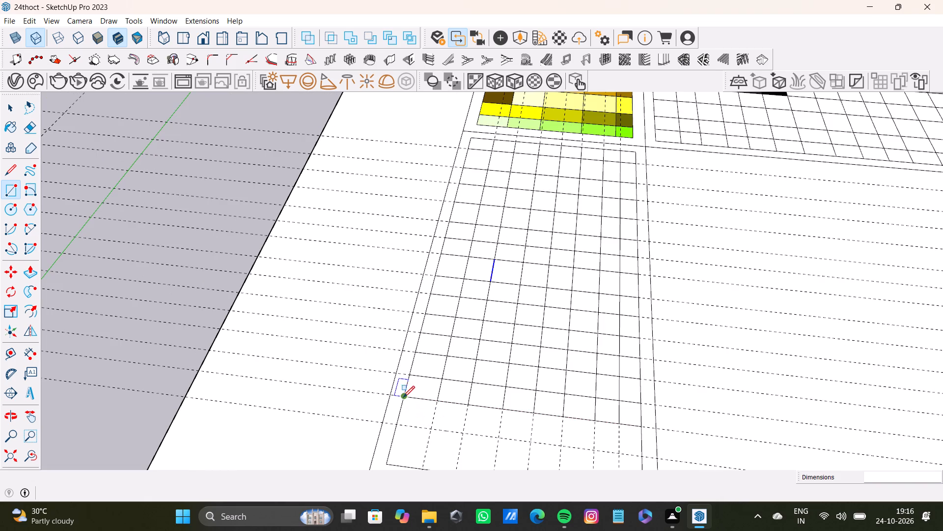
click(403, 397)
click(434, 427)
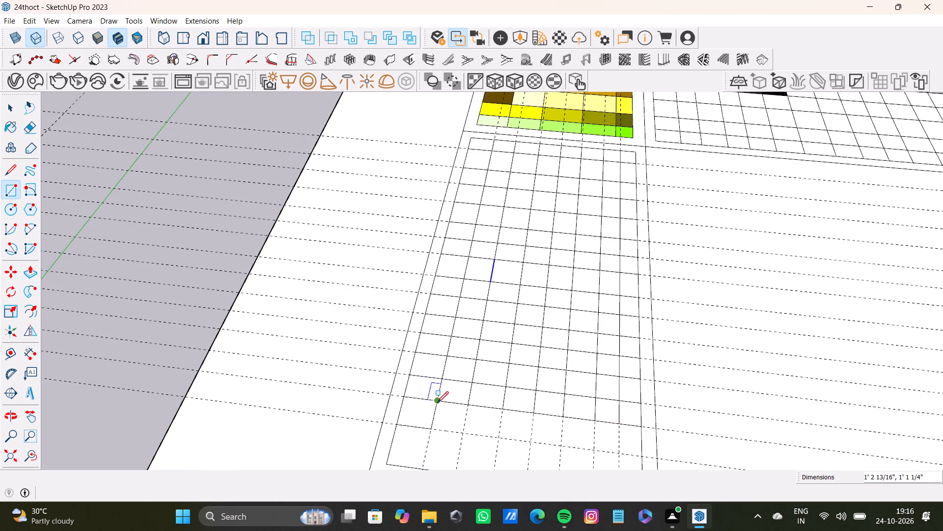
click(437, 403)
click(467, 431)
click(467, 407)
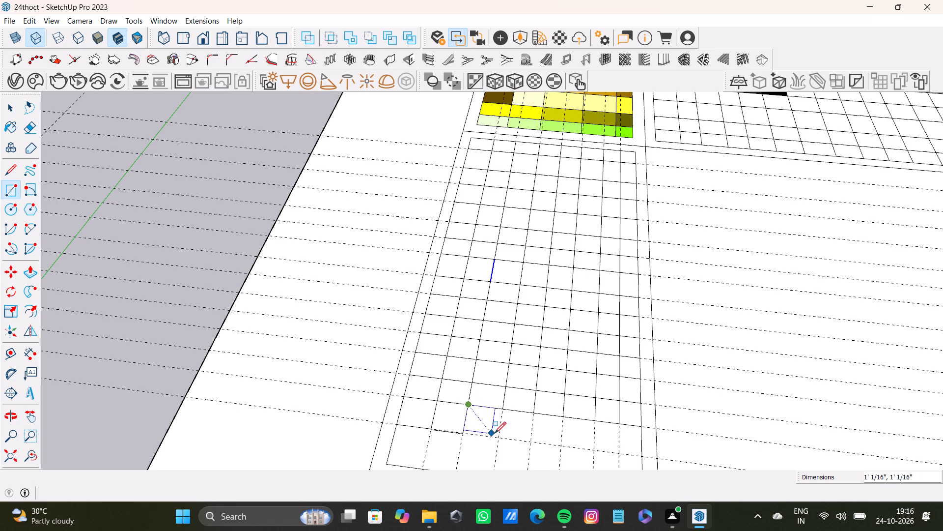
click(500, 437)
Draw rectangles over the row's fourth, fifth and sixth cells, making the sixth 1' 1 1/4" by 1' 13/16".
click(500, 412)
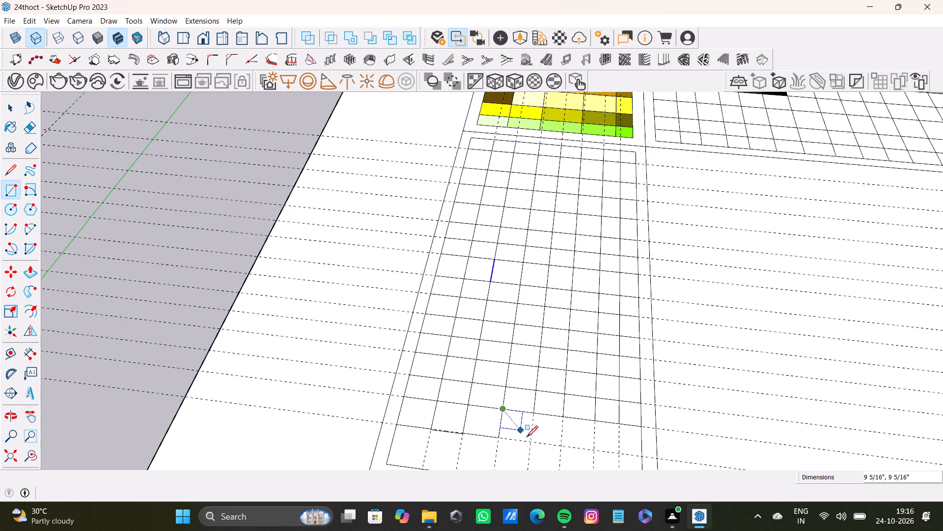
click(531, 442)
drag(532, 415, 541, 420)
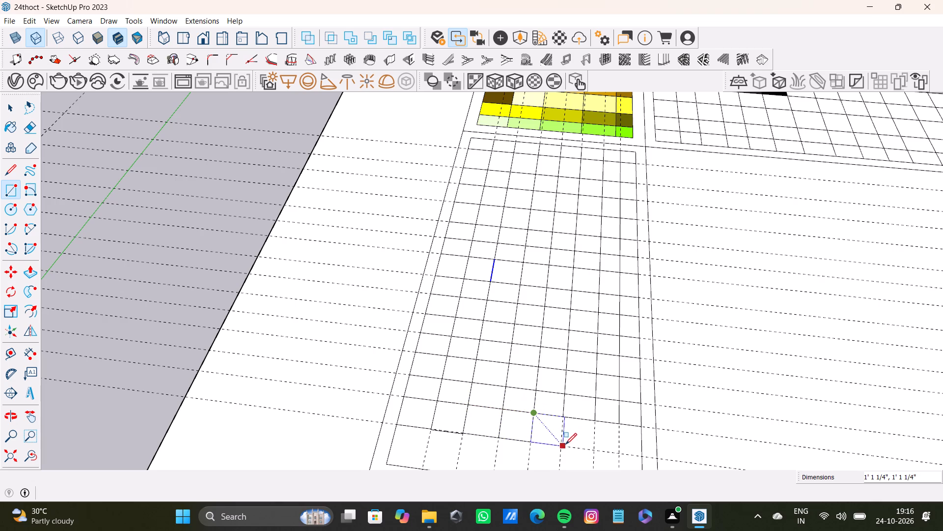
click(565, 444)
drag(566, 419, 571, 424)
click(595, 451)
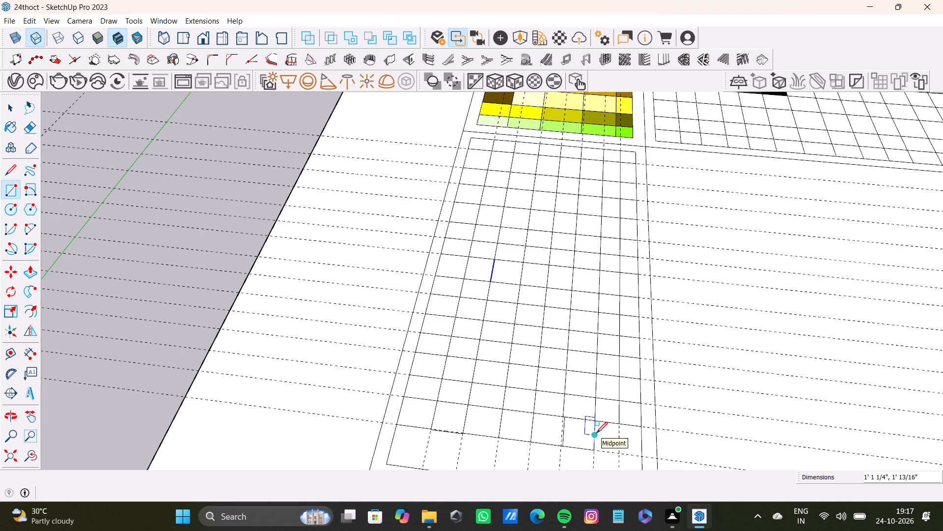
Draw rectangles over the row's seventh and eighth cells, finishing the row at the side strip.
scroll(591, 434, up, 6)
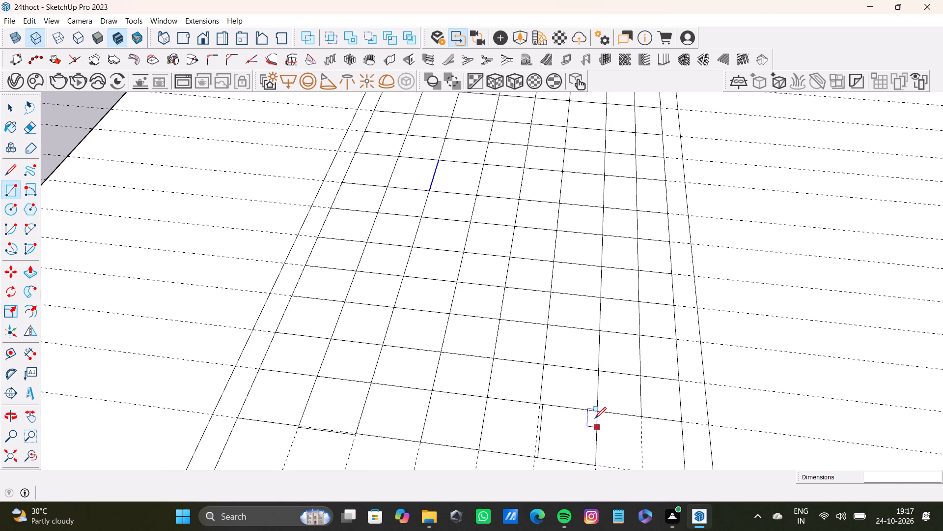
drag(595, 411, 602, 420)
scroll(624, 441, down, 4)
middle_drag(624, 441, 639, 432)
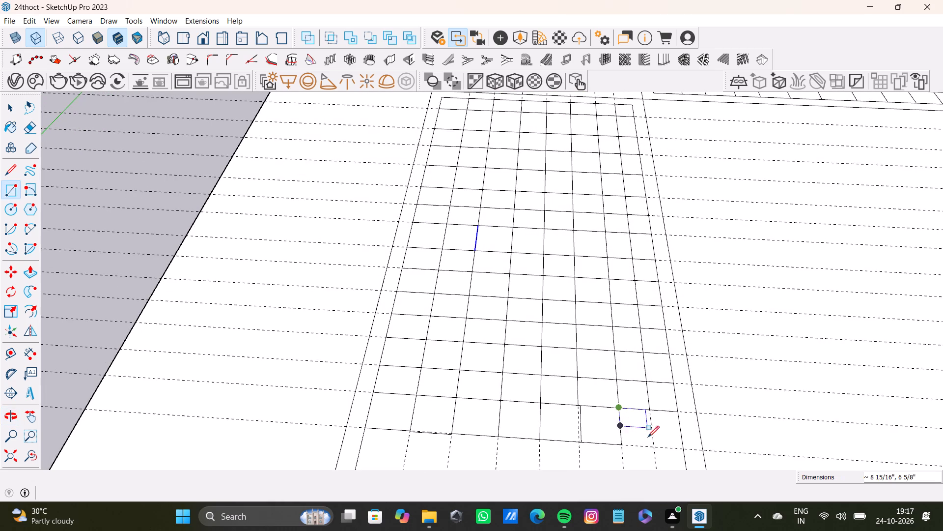
click(653, 445)
drag(650, 408, 650, 412)
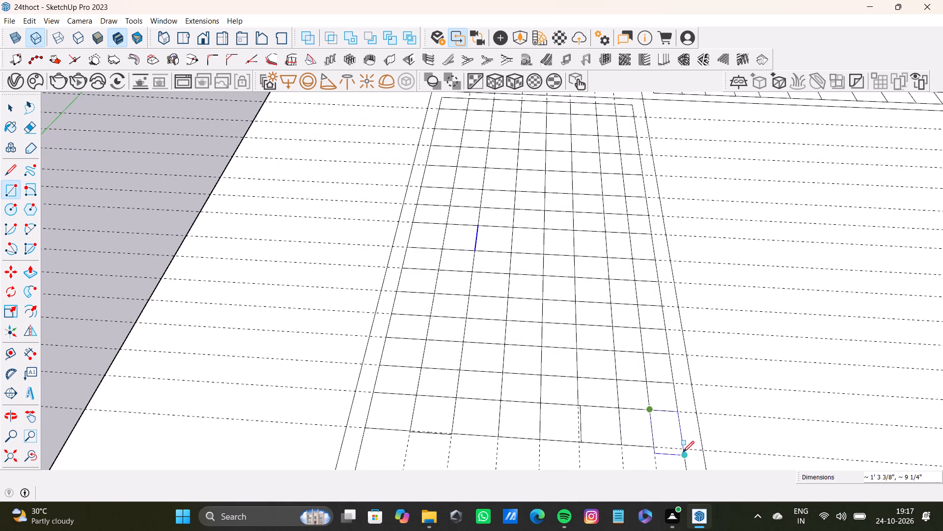
click(683, 450)
Draw rectangles over the last row's first four cells, making the first about 1' 2 13/16" wide and 1' 5 1/2" deep.
scroll(339, 423, down, 8)
scroll(425, 410, up, 5)
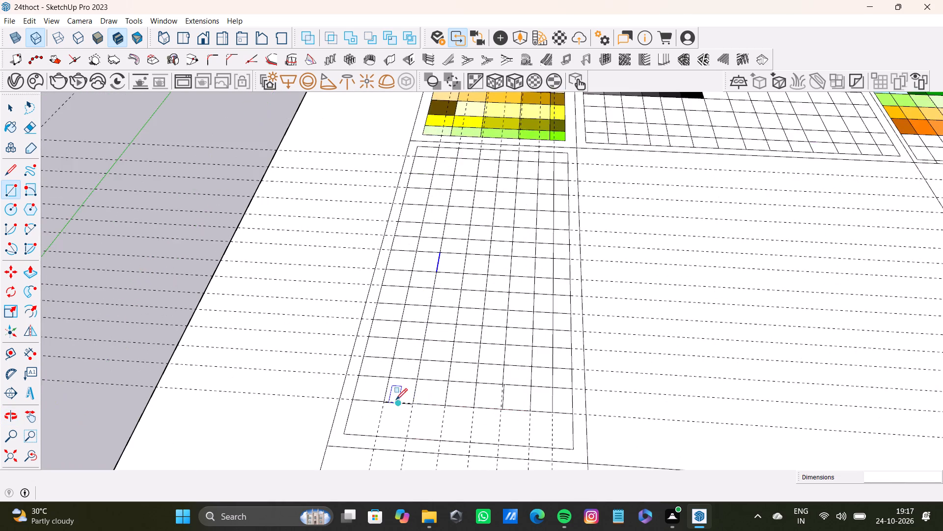
scroll(396, 400, up, 2)
click(339, 395)
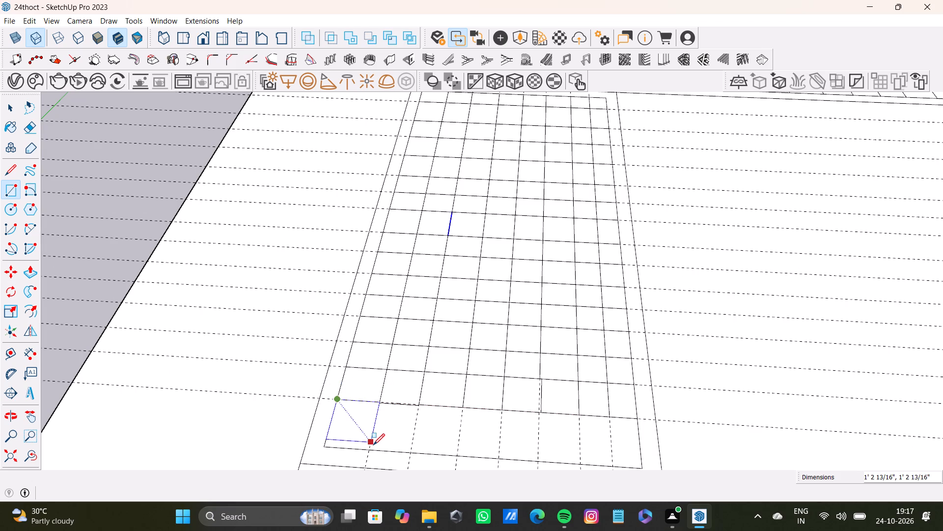
click(371, 448)
click(380, 400)
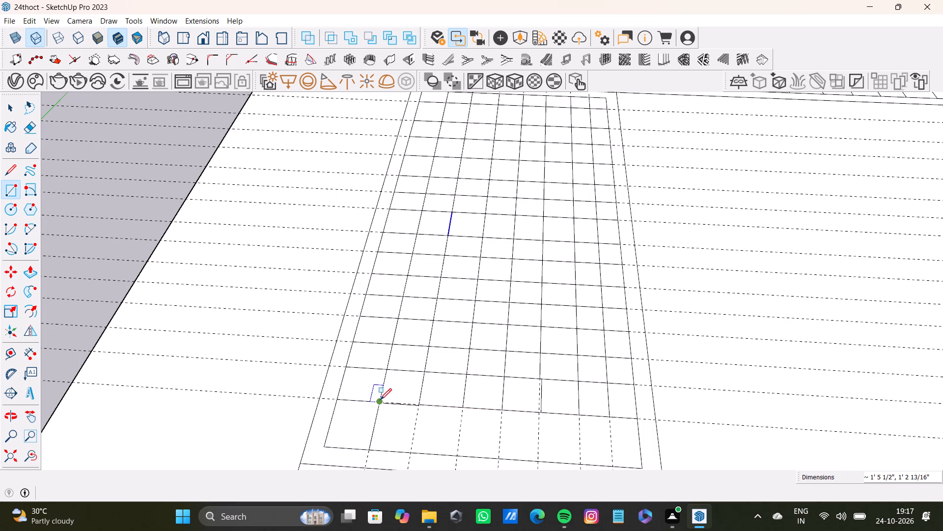
click(413, 453)
click(416, 409)
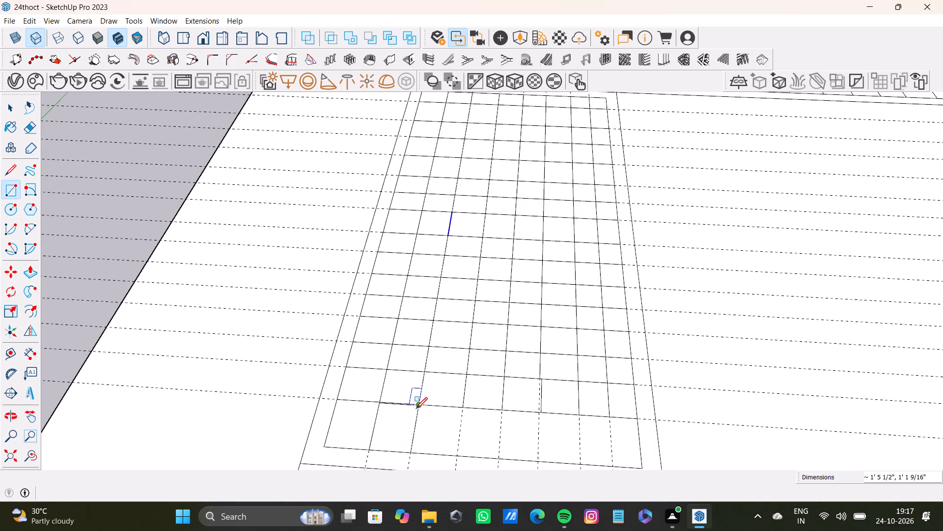
click(457, 454)
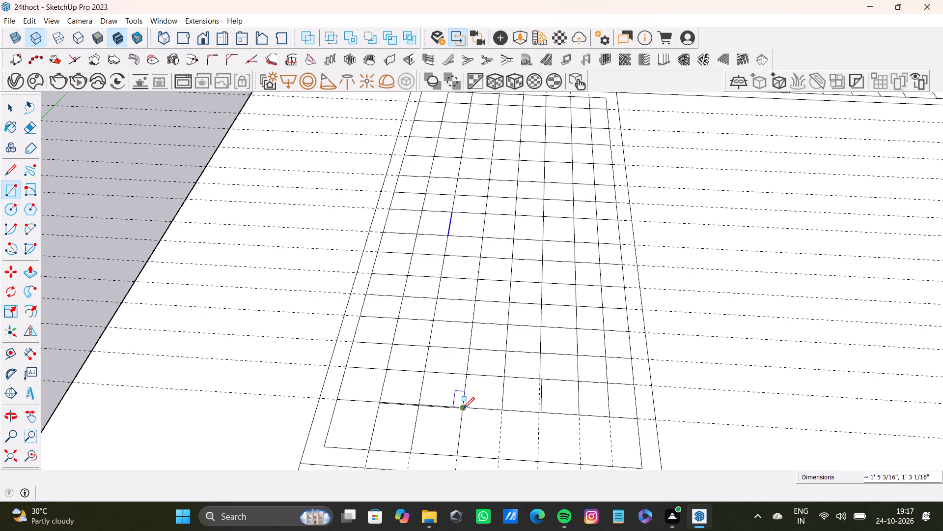
drag(463, 408, 465, 413)
click(497, 461)
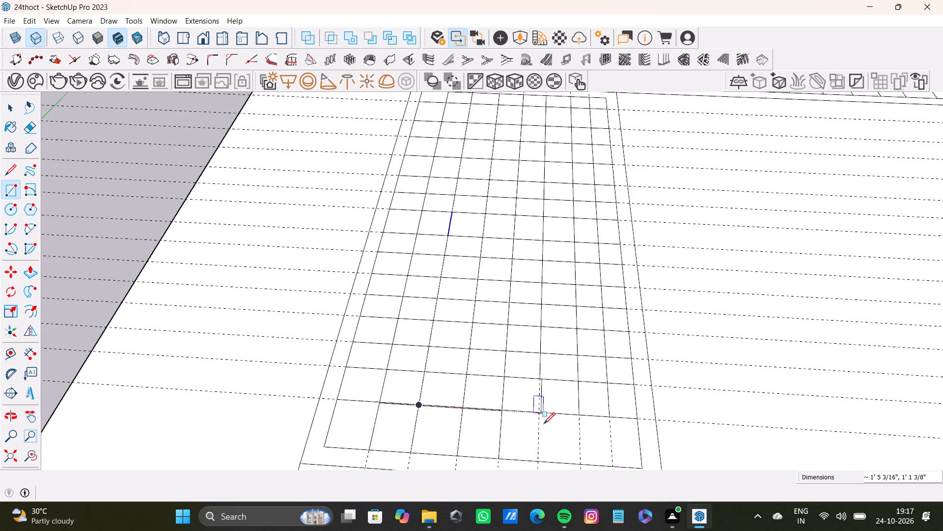
Draw rectangles over the last row's fifth and sixth cells, about 1' 9/16" and 1' 13/16" wide.
scroll(521, 422, up, 6)
click(489, 400)
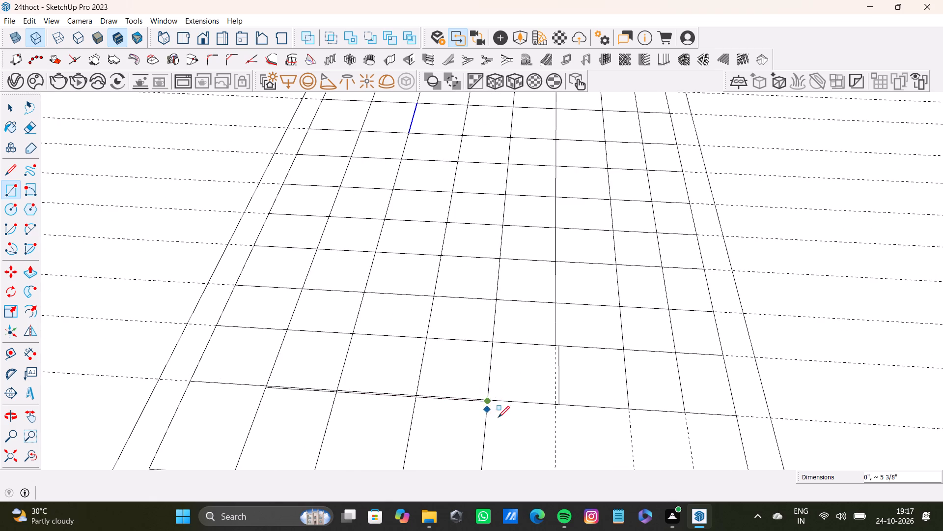
scroll(499, 417, down, 5)
middle_drag(517, 411, 534, 428)
scroll(548, 446, down, 5)
scroll(548, 445, up, 1)
middle_drag(548, 445, 594, 450)
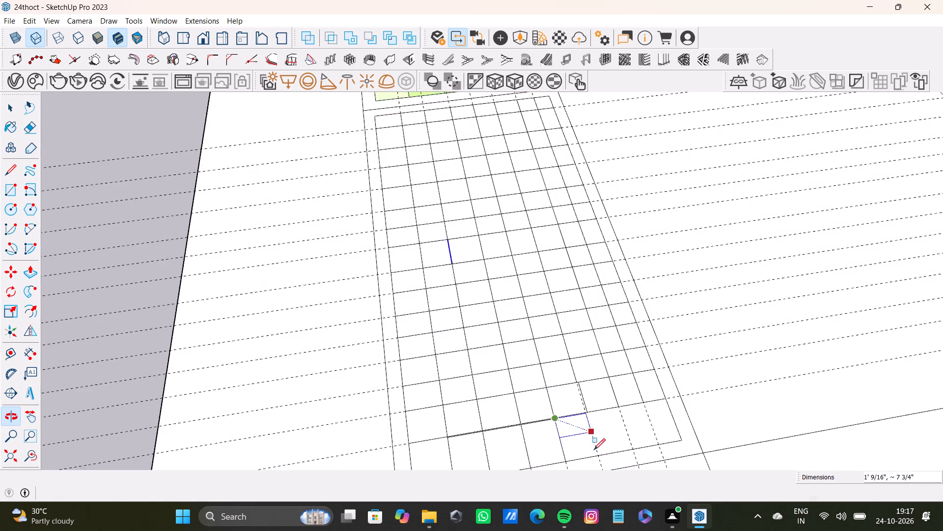
scroll(594, 446, up, 3)
click(599, 459)
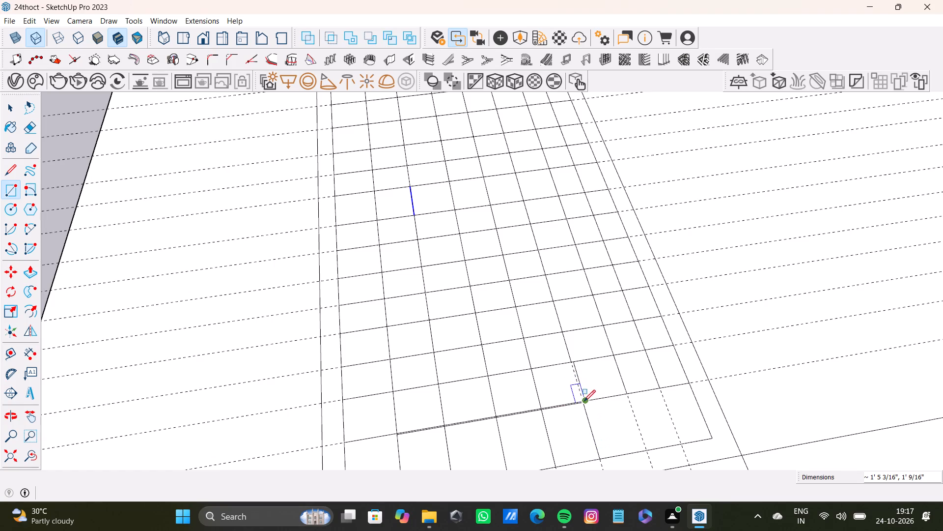
click(584, 401)
click(644, 449)
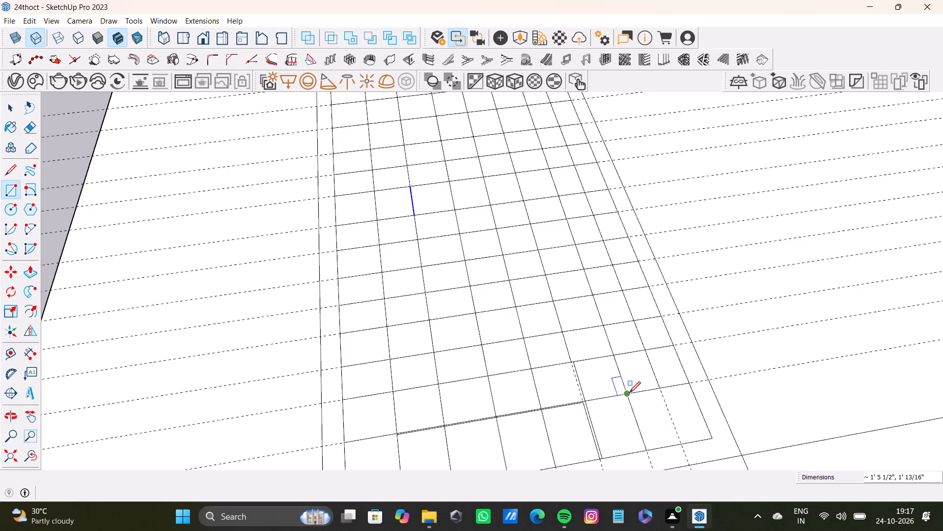
Draw rectangles over the last row's seventh and eighth cells, making the eighth about 9 1/4" wide and 1' 5 1/2" deep.
drag(629, 393, 641, 405)
click(682, 442)
click(661, 389)
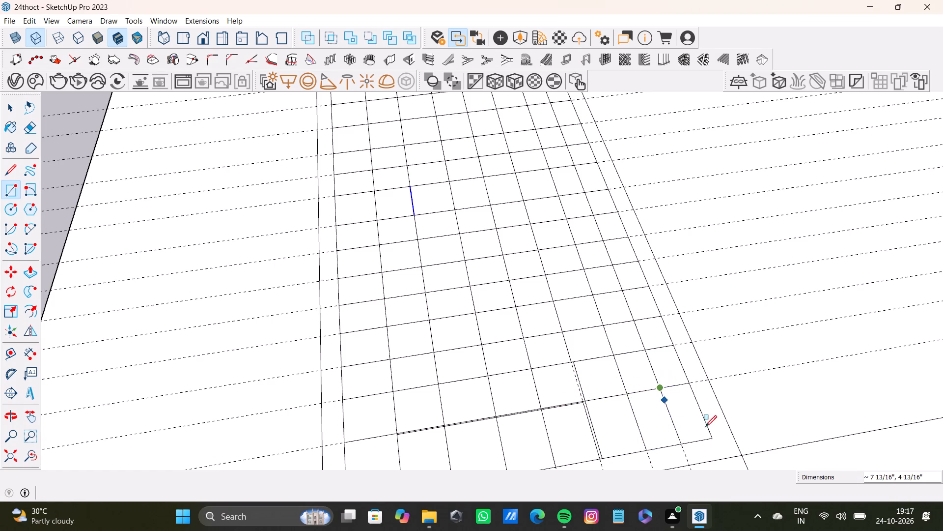
click(710, 438)
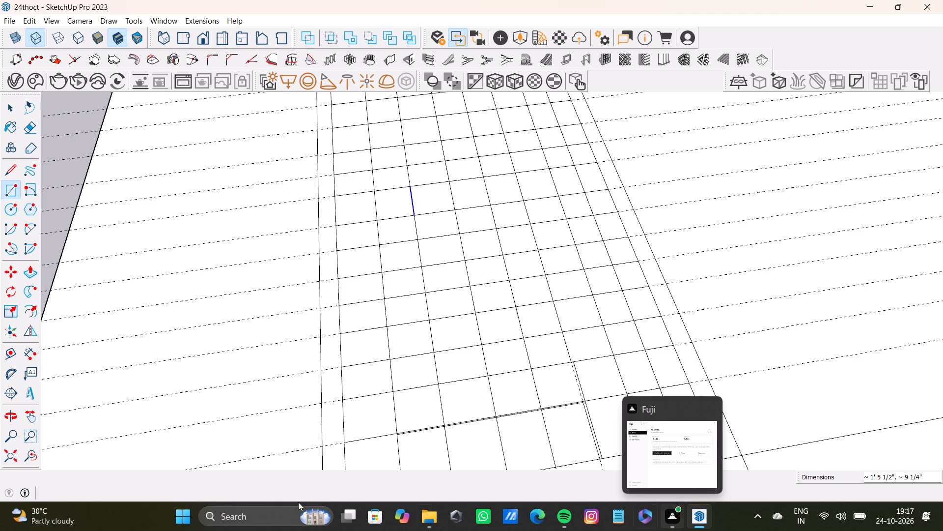
key(space)
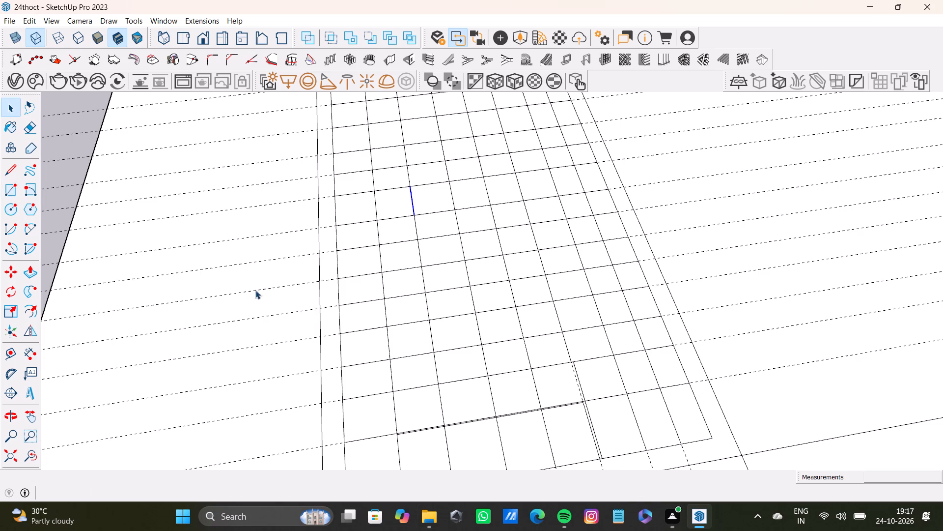
Delete all the dashed construction guides from the model.
scroll(249, 304, down, 13)
middle_drag(331, 295, 233, 276)
scroll(398, 235, up, 4)
scroll(412, 227, down, 3)
shift+middle_drag(412, 227, 412, 277)
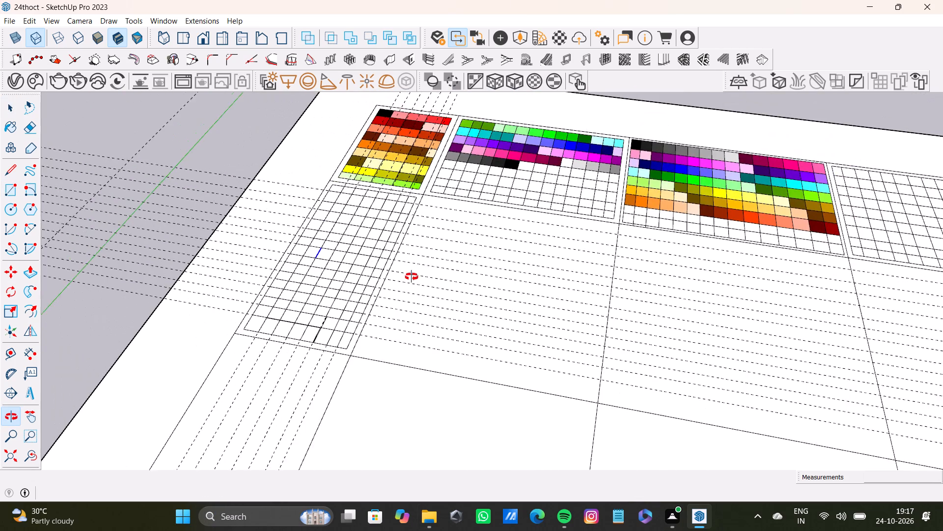
shift+middle_drag(412, 277, 420, 278)
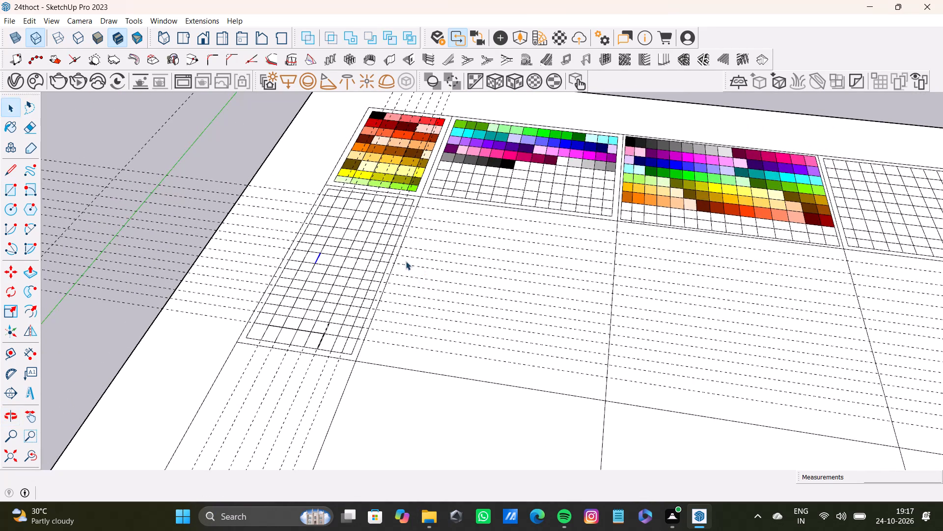
scroll(415, 251, down, 20)
middle_drag(412, 259, 618, 302)
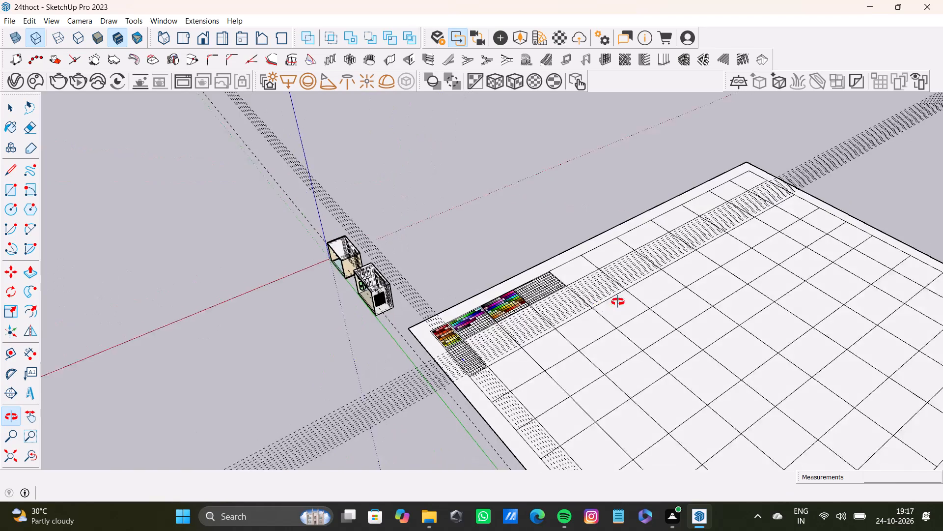
middle_drag(618, 302, 618, 302)
scroll(511, 281, down, 4)
shift+middle_drag(390, 259, 478, 307)
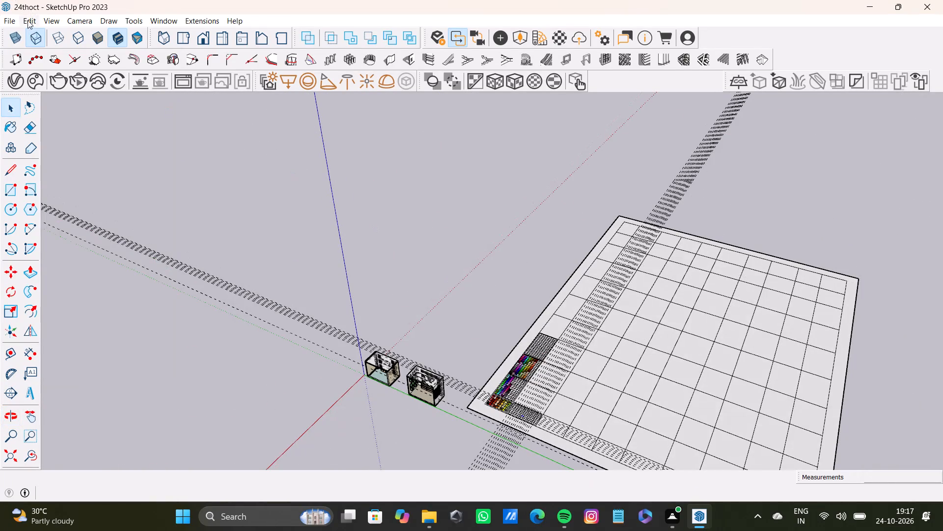
click(28, 20)
click(79, 121)
key(space)
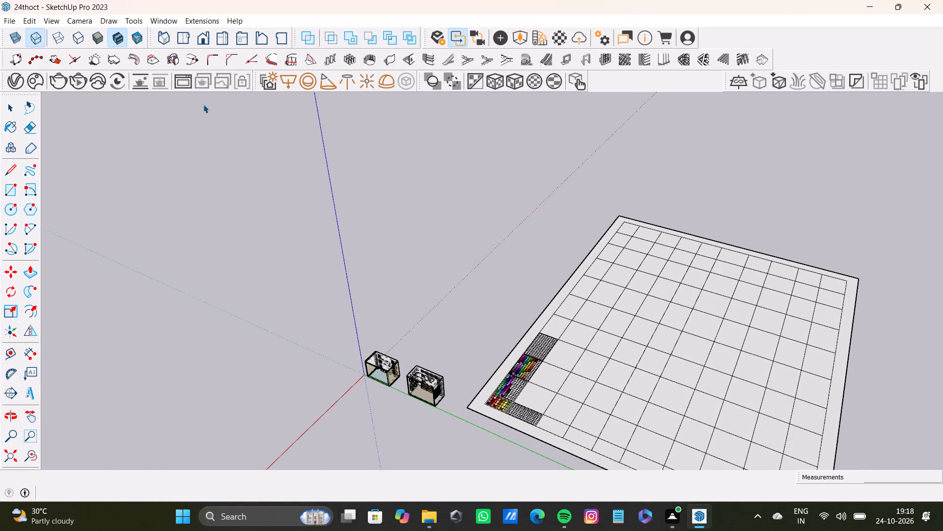
Turn off the display of back edges so hidden edges no longer show through the two room models.
scroll(524, 222, down, 4)
middle_drag(513, 274, 681, 289)
scroll(522, 336, up, 9)
middle_drag(475, 332, 447, 250)
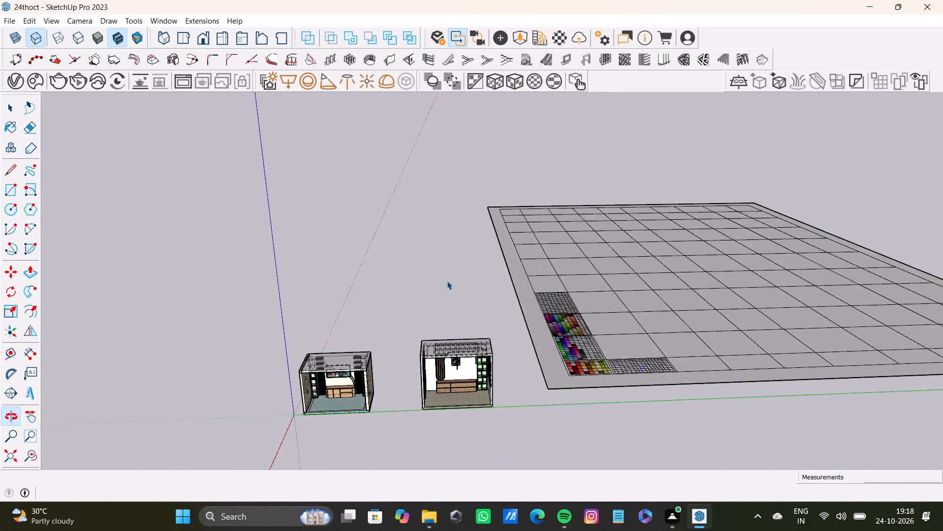
scroll(447, 289, up, 6)
middle_drag(462, 330, 438, 325)
scroll(437, 324, up, 1)
scroll(435, 322, down, 4)
shift+middle_drag(433, 319, 424, 254)
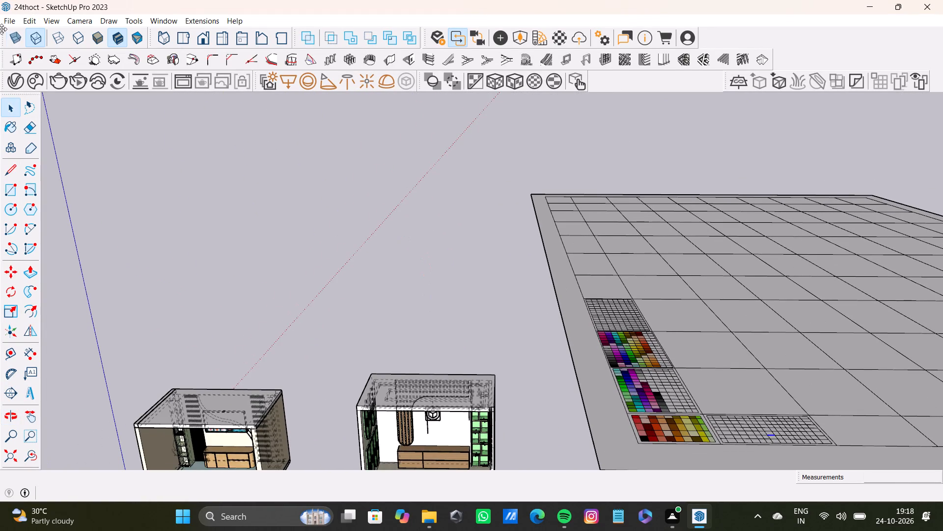
click(29, 40)
Draw a long, narrow rectangle on the ground behind the two rooms, from the red axis towards the large gridded sheet.
scroll(345, 325, down, 7)
scroll(333, 321, up, 1)
middle_drag(333, 321, 398, 281)
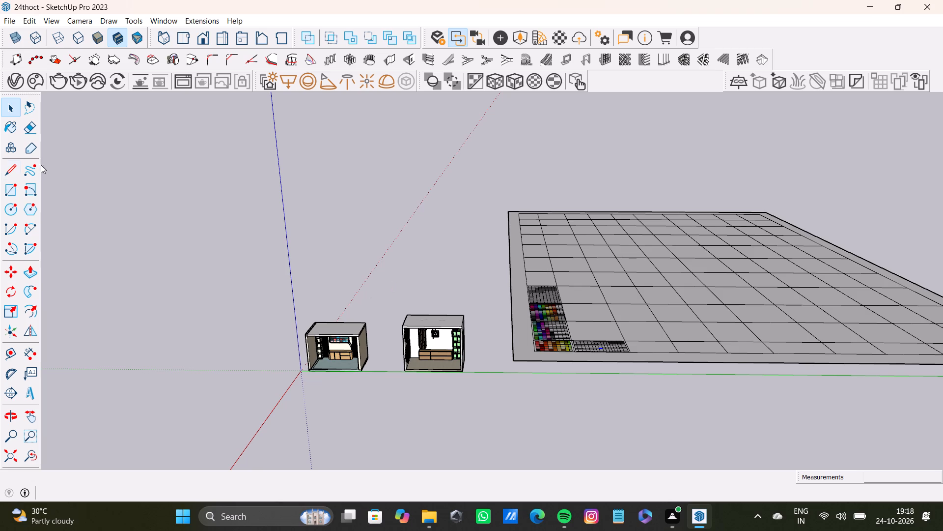
click(9, 191)
middle_drag(338, 196, 316, 394)
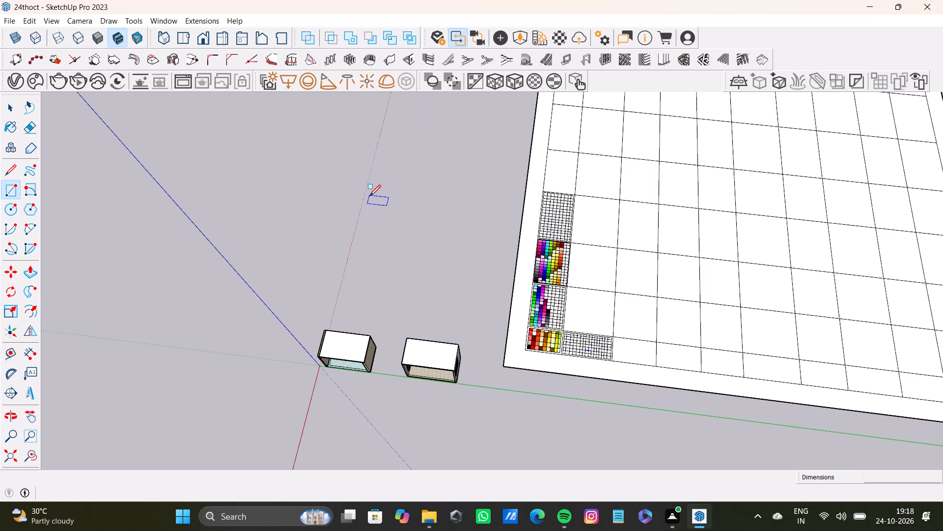
click(364, 193)
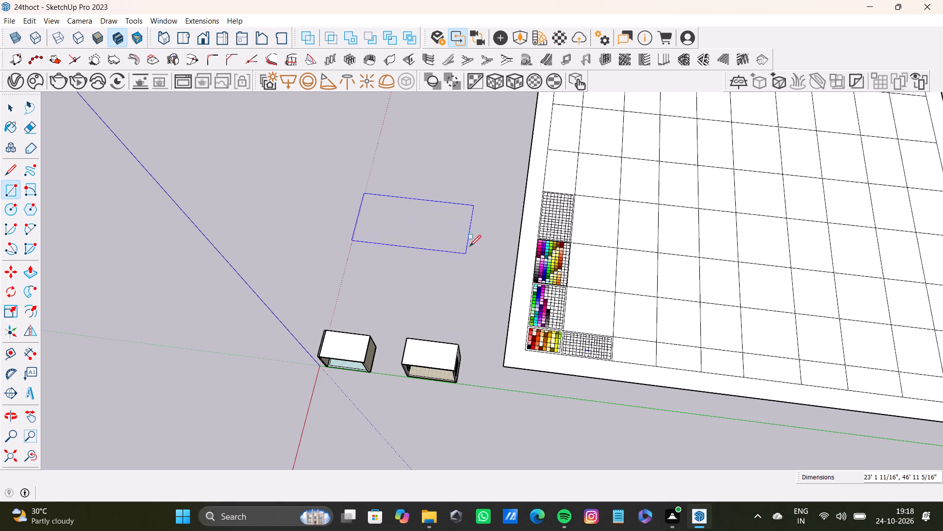
click(493, 236)
scroll(481, 210, down, 3)
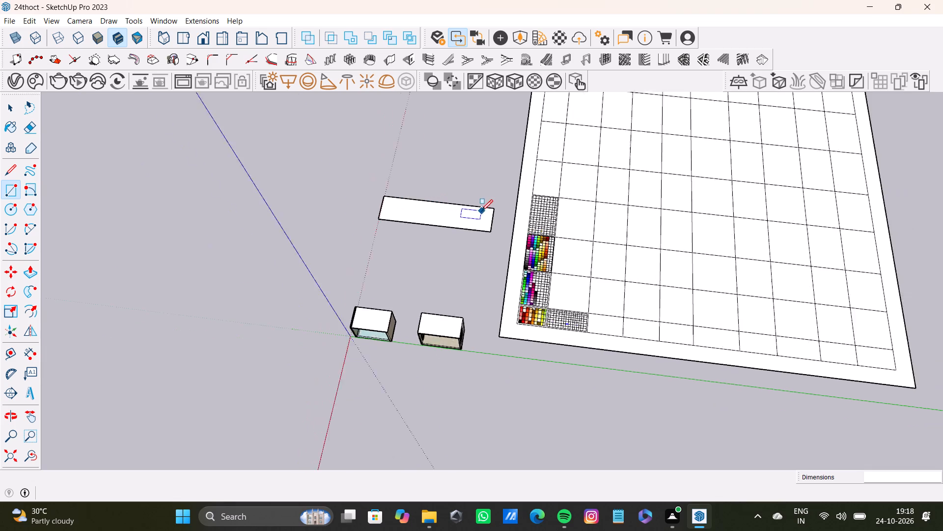
scroll(481, 211, down, 2)
middle_drag(519, 224, 446, 204)
scroll(501, 223, up, 8)
key(space)
Push/Pull the new rectangle's face upward to give it thickness.
middle_drag(499, 219, 472, 192)
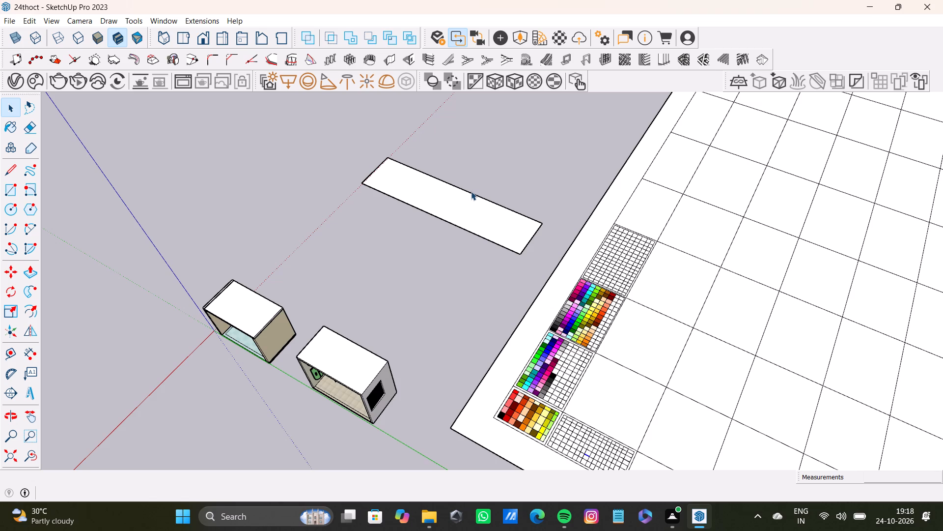
scroll(504, 254, down, 2)
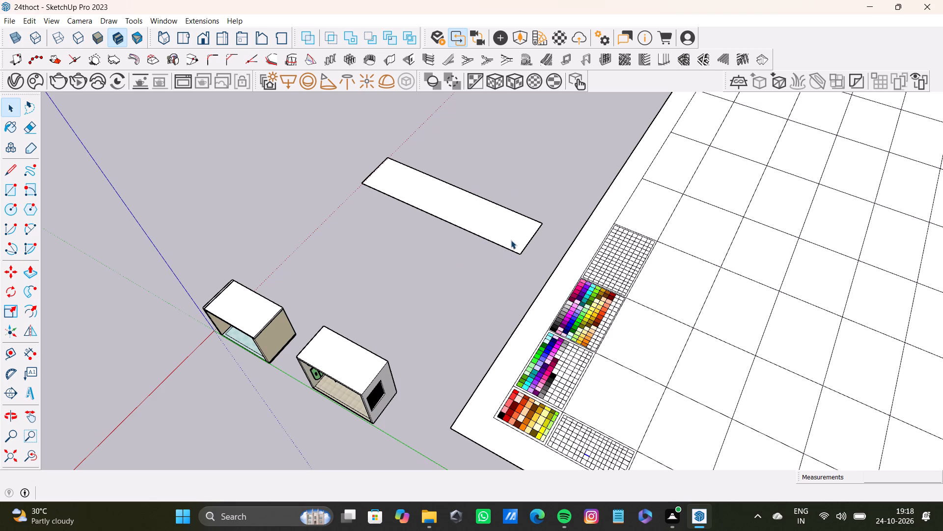
click(514, 235)
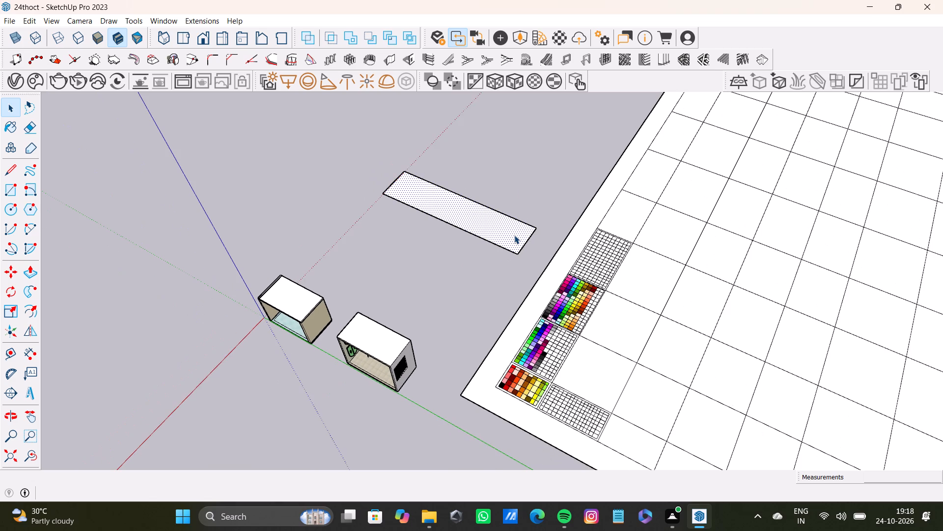
key(p)
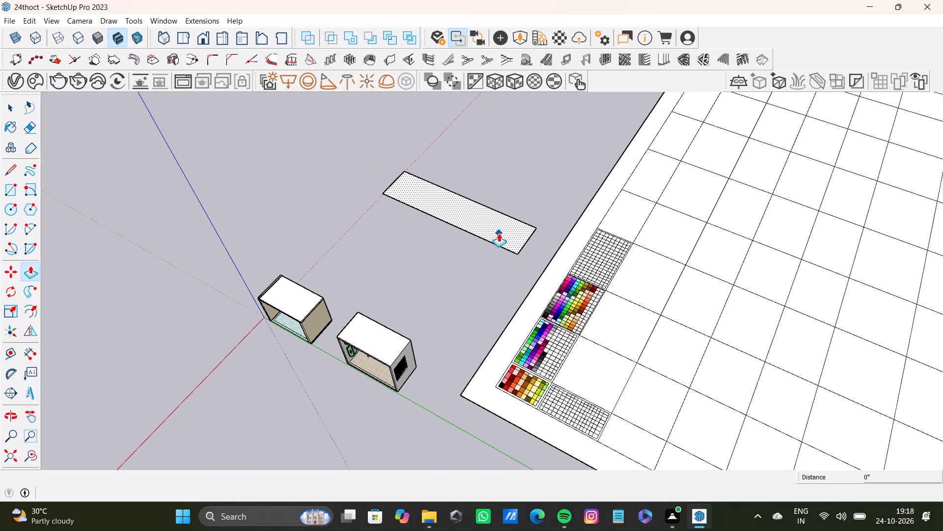
click(505, 233)
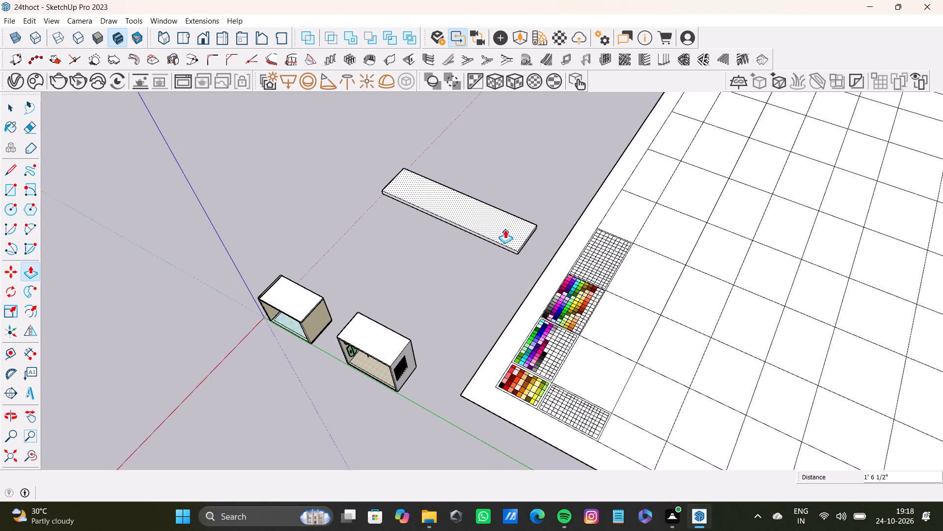
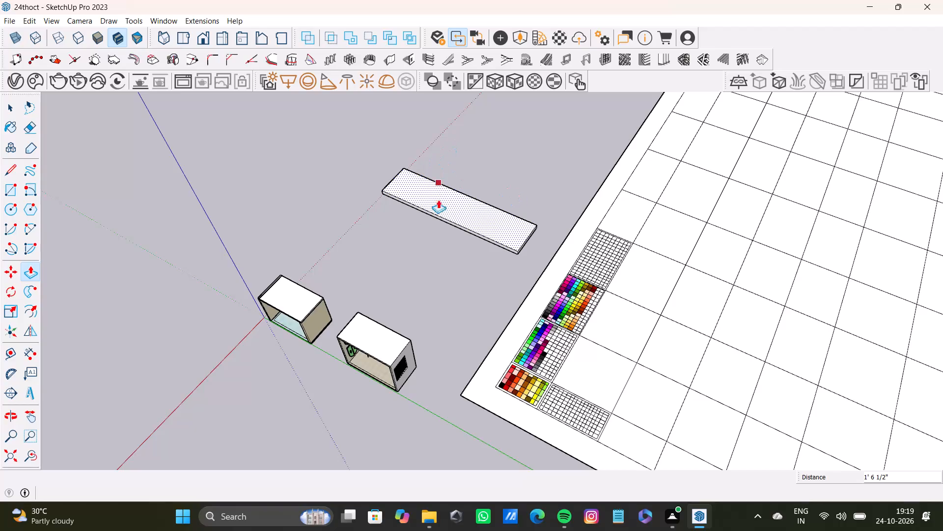
Push/Pull the long slab's top face slightly to adjust the slab's thickness.
scroll(444, 198, up, 3)
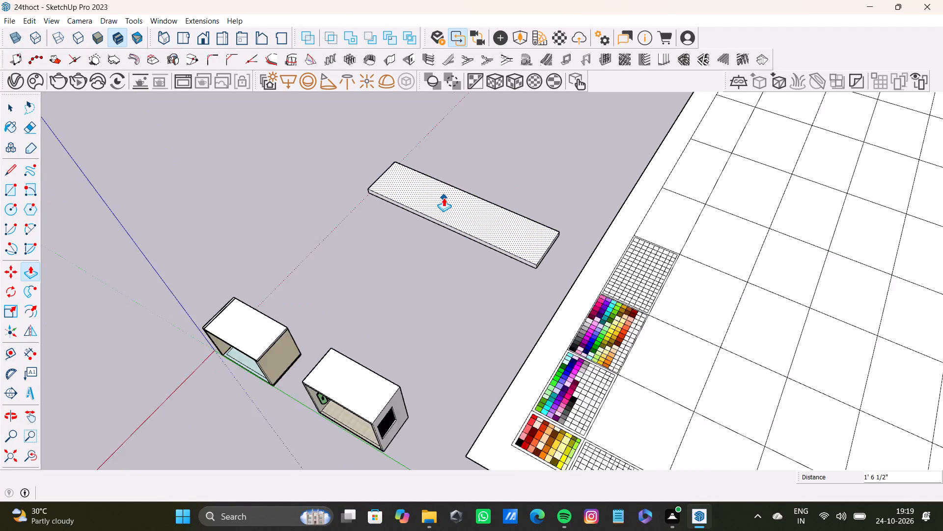
scroll(444, 198, up, 1)
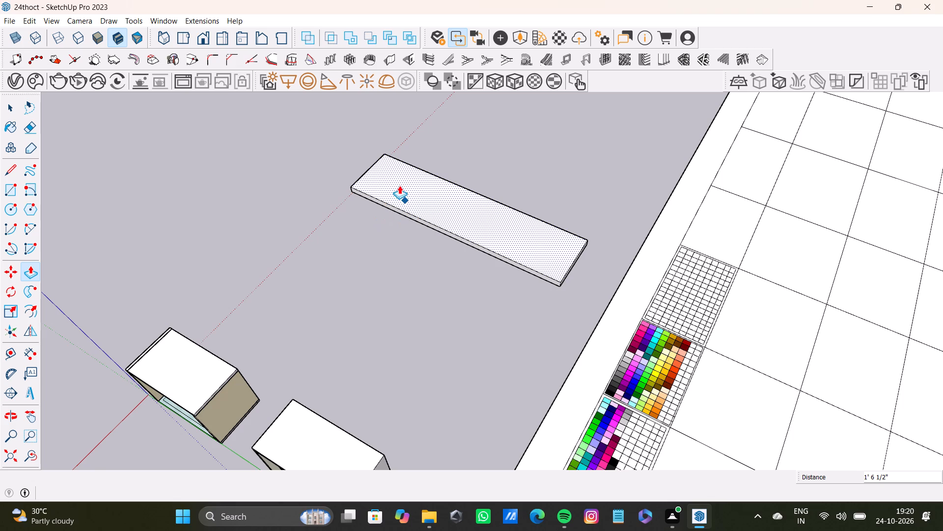
scroll(389, 177, up, 8)
drag(352, 210, 348, 212)
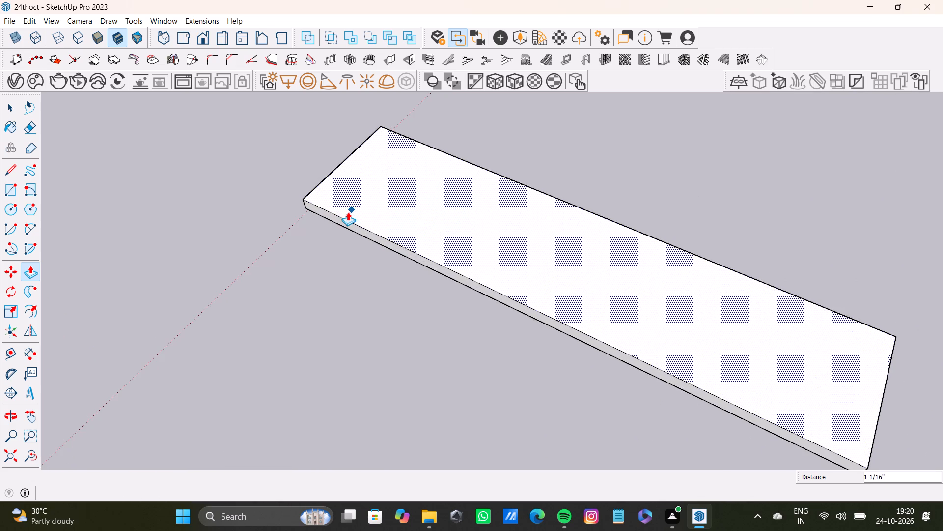
drag(348, 212, 345, 216)
scroll(343, 219, down, 9)
key(space)
Offset the outline of the slab's top face inward by about 1' 3 3/4".
middle_drag(341, 222, 404, 314)
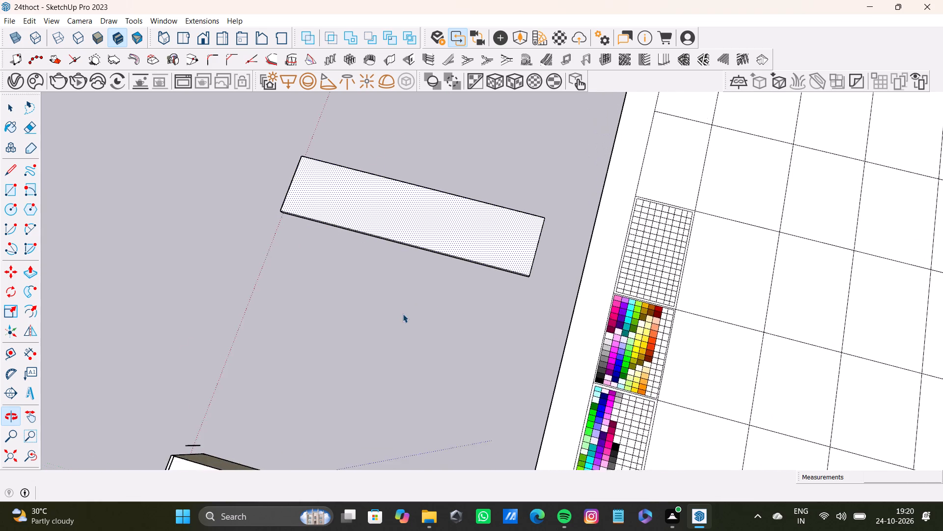
scroll(396, 298, down, 4)
scroll(378, 290, up, 8)
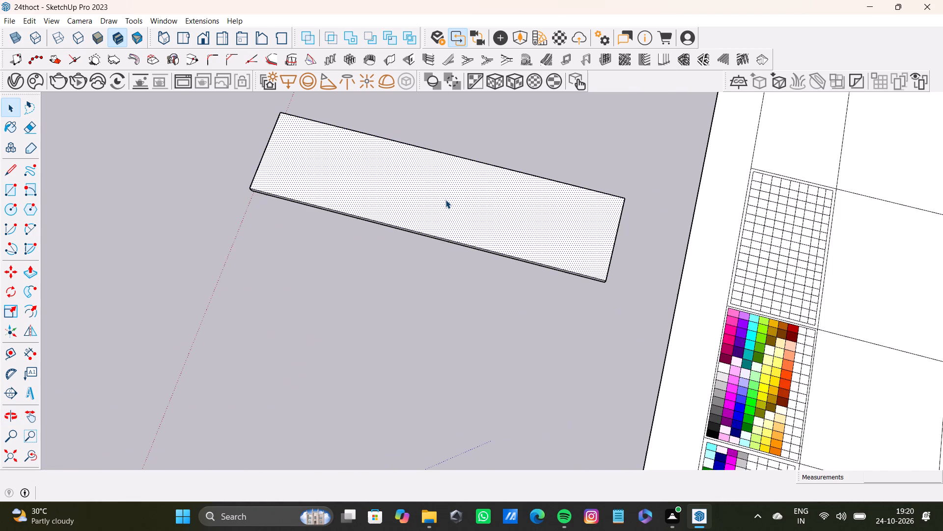
key(f)
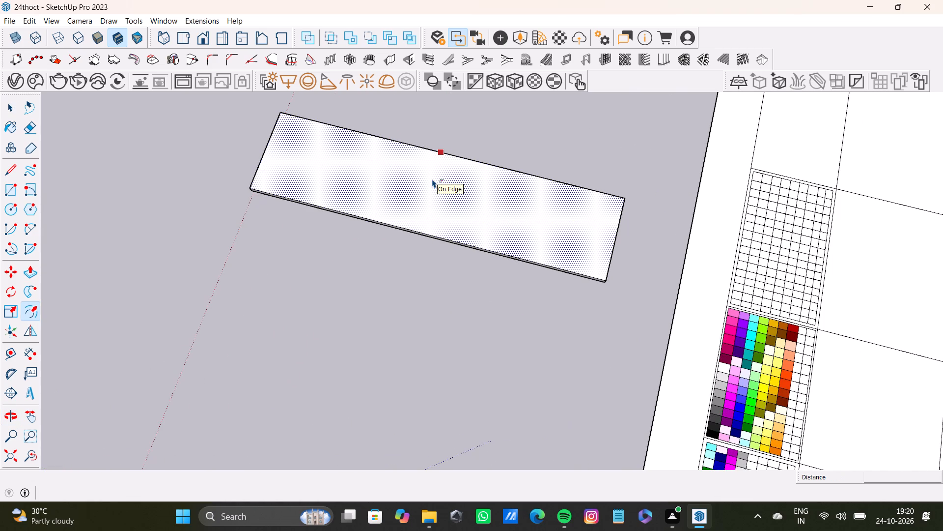
drag(429, 182, 431, 164)
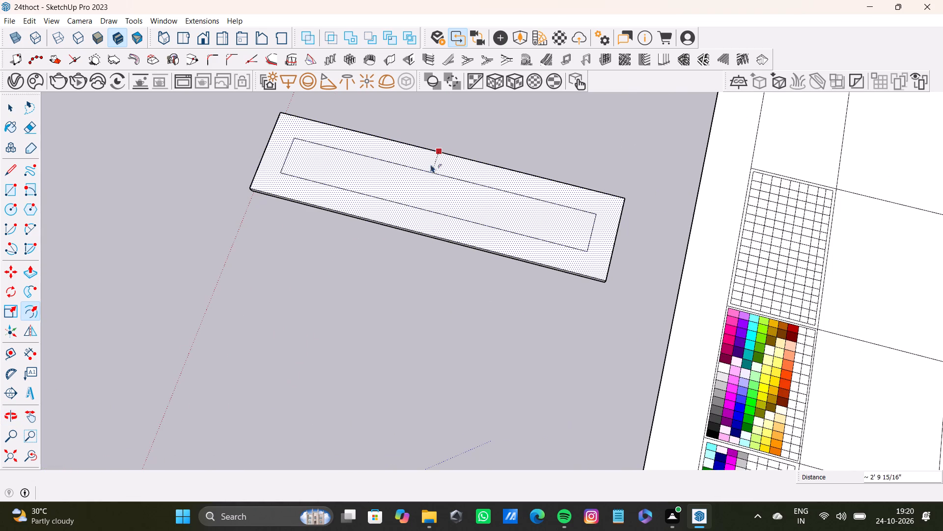
drag(431, 164, 433, 158)
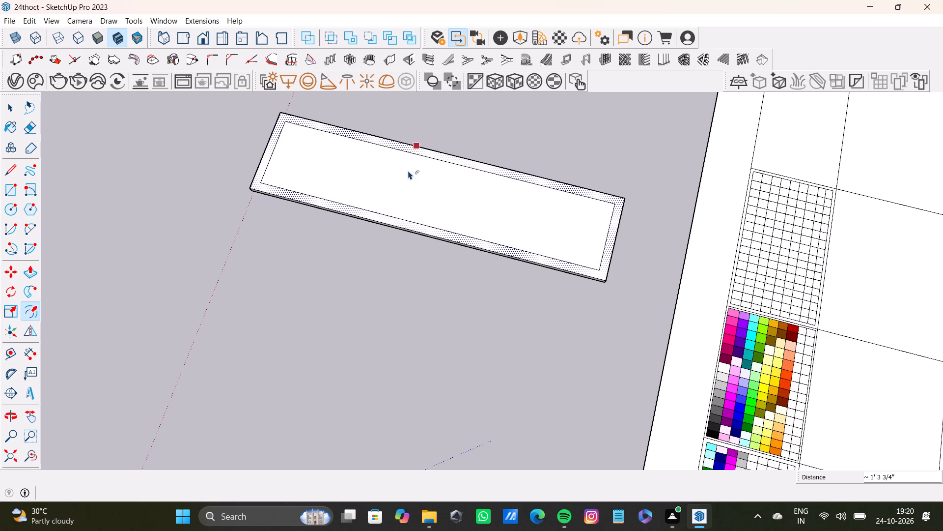
Draw short lines from both rear corners of the inset outline to the slab's end edges, separating a full-length strip along the back.
key(l)
scroll(274, 122, up, 13)
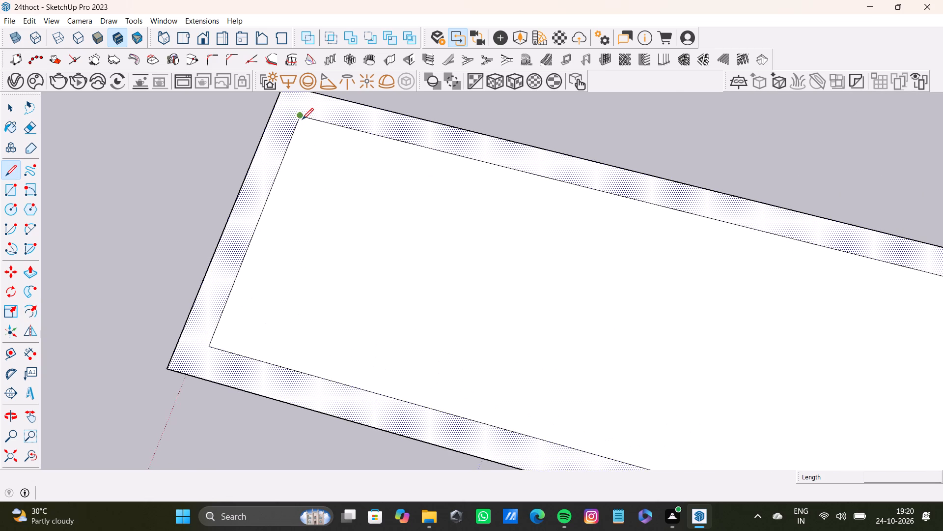
click(302, 118)
click(272, 111)
scroll(312, 135, down, 9)
shift+middle_drag(508, 218, 288, 194)
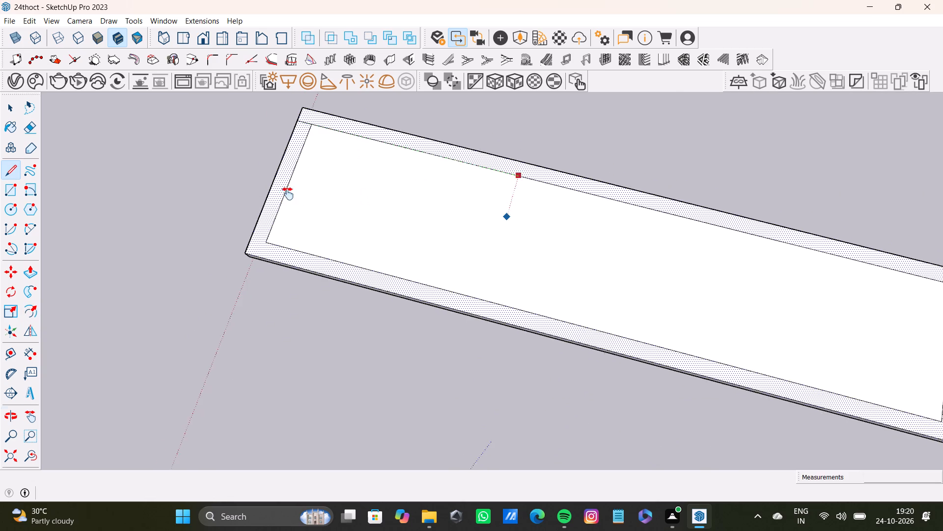
shift+middle_drag(288, 194, 244, 185)
scroll(399, 215, down, 5)
scroll(592, 244, up, 7)
click(568, 235)
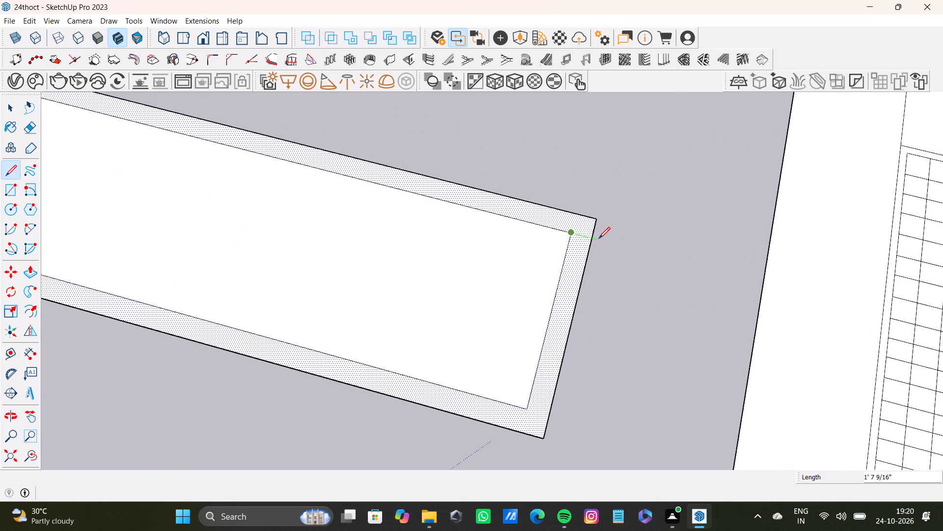
click(591, 237)
key(space)
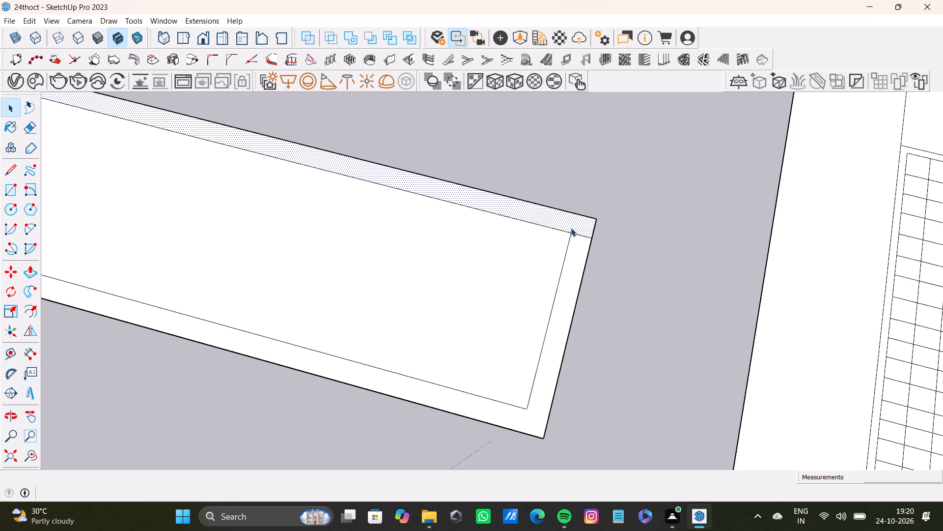
Push/Pull the slab's rear strip upward about 7' 10 1/4" to form a back wall.
click(571, 227)
scroll(610, 258, down, 9)
shift+middle_drag(602, 290, 492, 276)
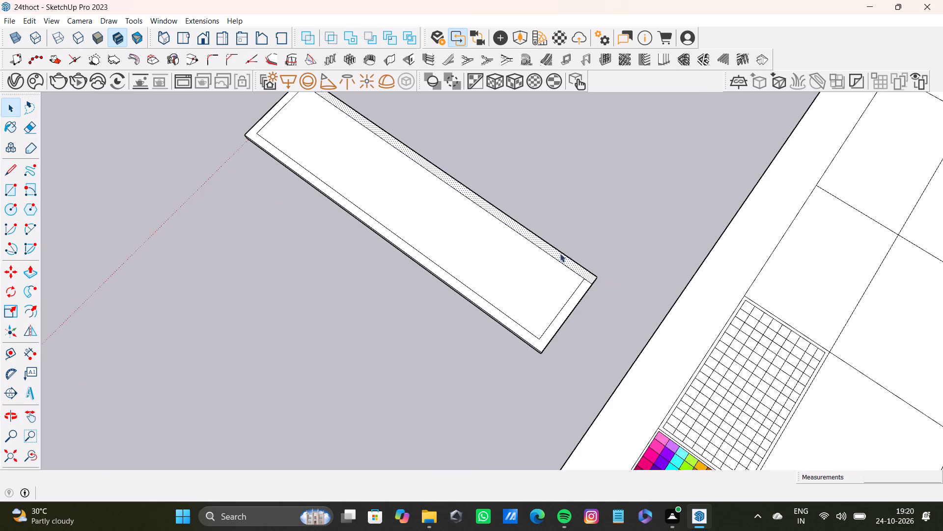
click(570, 266)
key(p)
drag(571, 266, 534, 252)
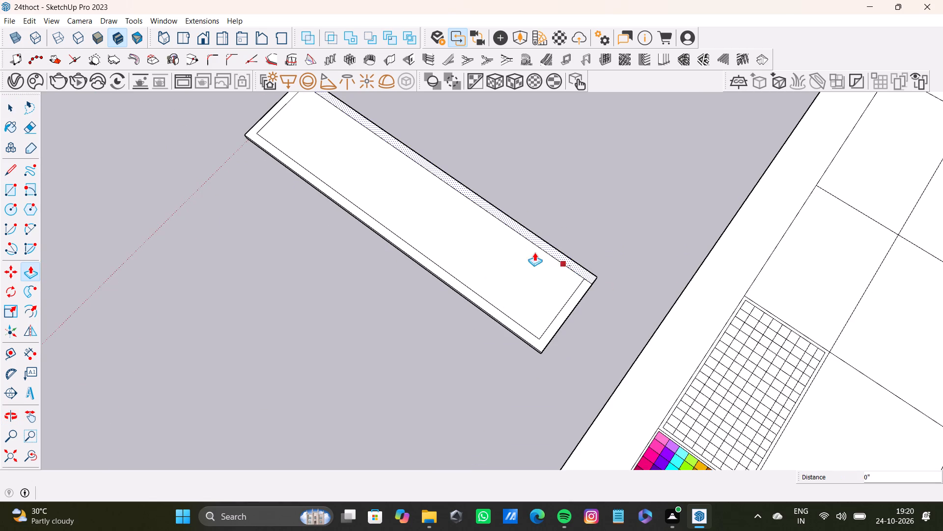
drag(534, 252, 512, 240)
Push/Pull the back wall's top face upward by about a further 17' 4".
scroll(516, 236, down, 8)
middle_drag(519, 263, 457, 175)
scroll(580, 281, up, 7)
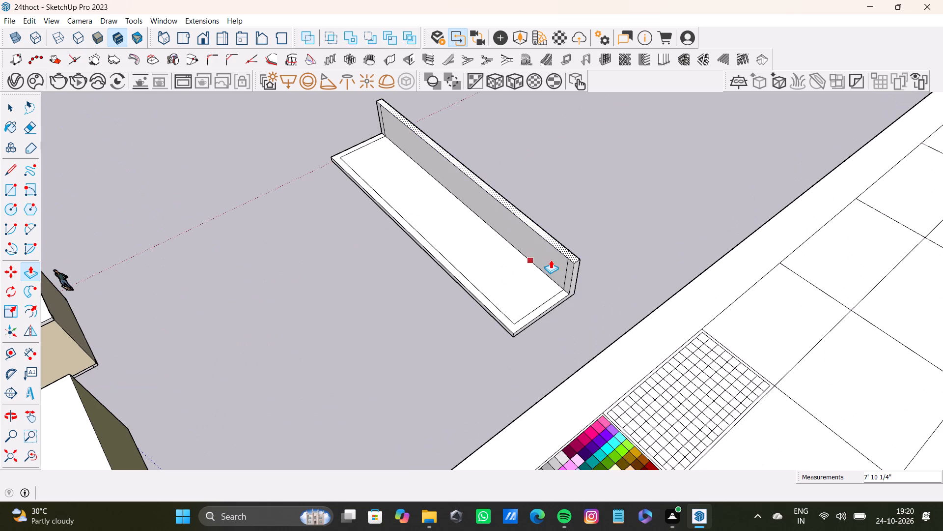
drag(557, 255, 526, 164)
Push/Pull the back wall's top face upward once more by about 17' 9 13/16".
scroll(517, 168, down, 8)
shift+middle_drag(479, 246, 619, 229)
scroll(595, 234, down, 9)
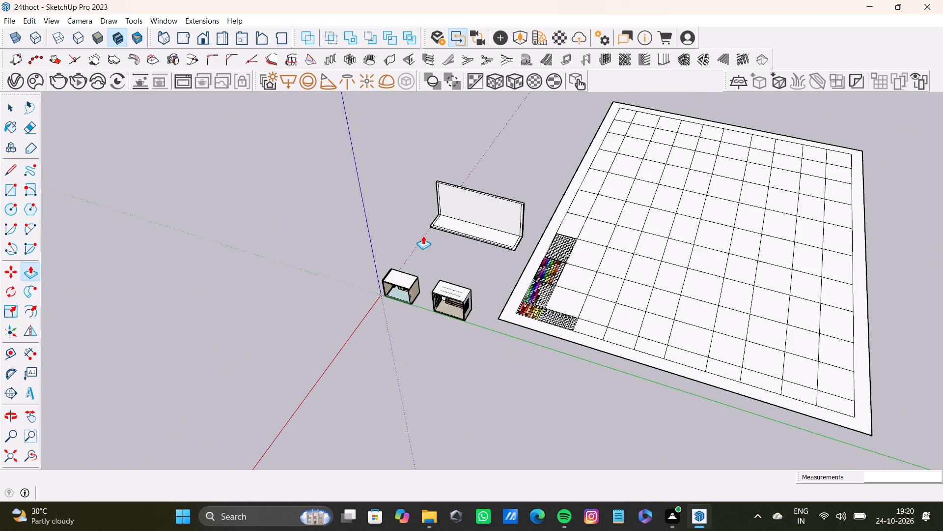
scroll(423, 236, down, 4)
scroll(460, 241, up, 12)
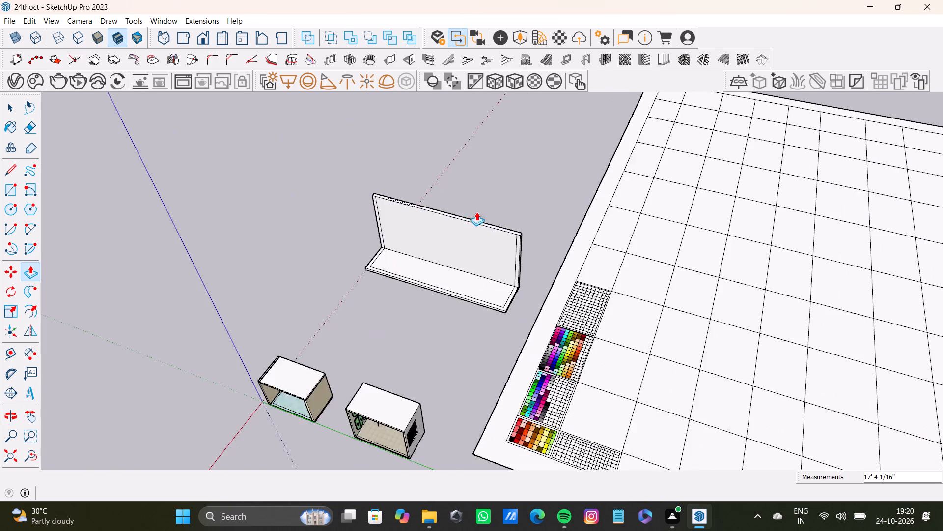
scroll(476, 212, up, 3)
middle_drag(479, 219, 468, 98)
scroll(502, 193, up, 7)
drag(550, 326, 507, 130)
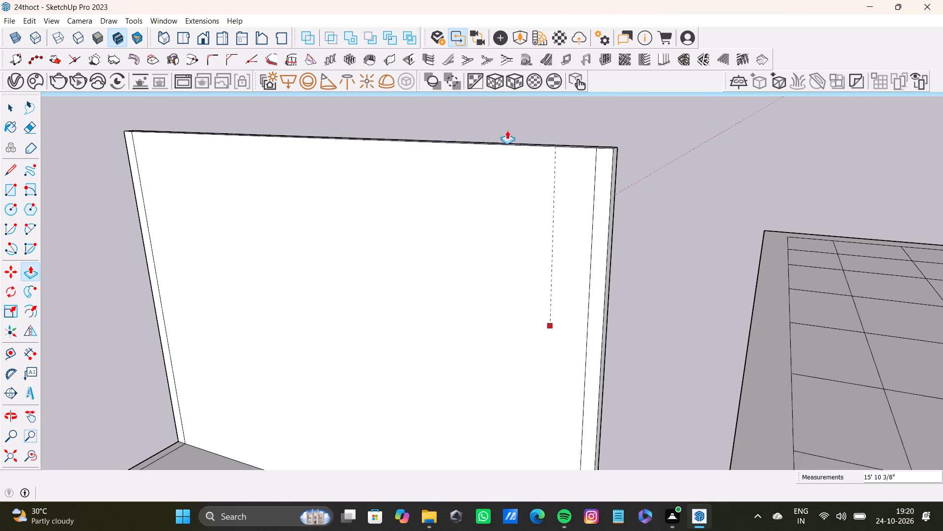
drag(507, 130, 498, 114)
scroll(481, 190, down, 7)
shift+middle_drag(476, 207, 473, 143)
scroll(426, 262, down, 4)
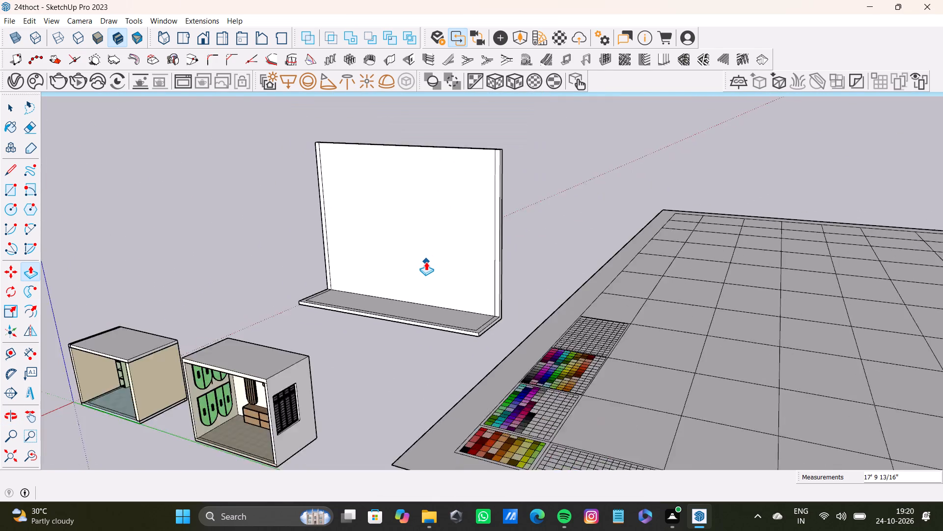
scroll(426, 262, down, 4)
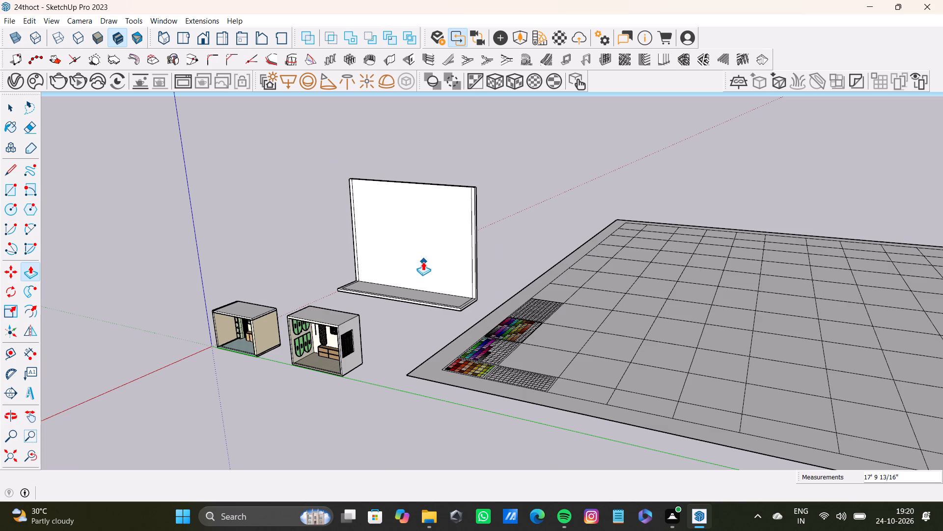
key(space)
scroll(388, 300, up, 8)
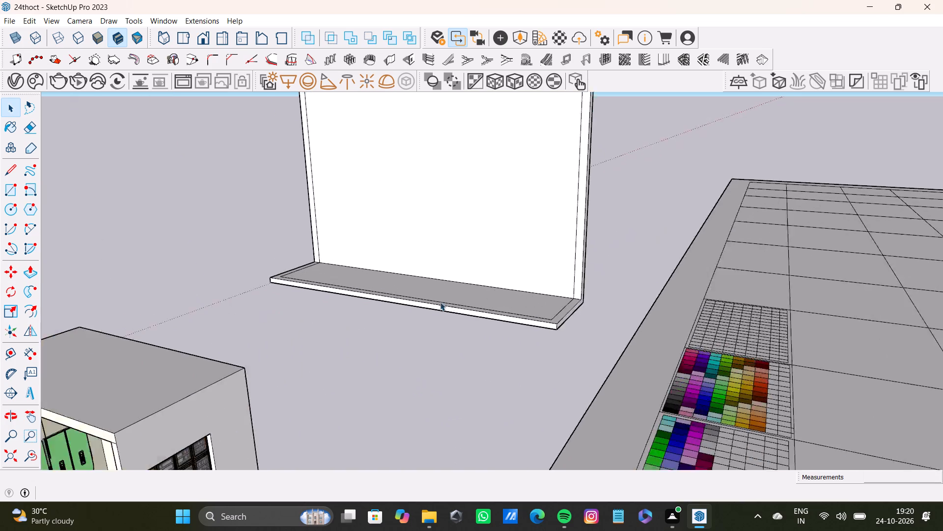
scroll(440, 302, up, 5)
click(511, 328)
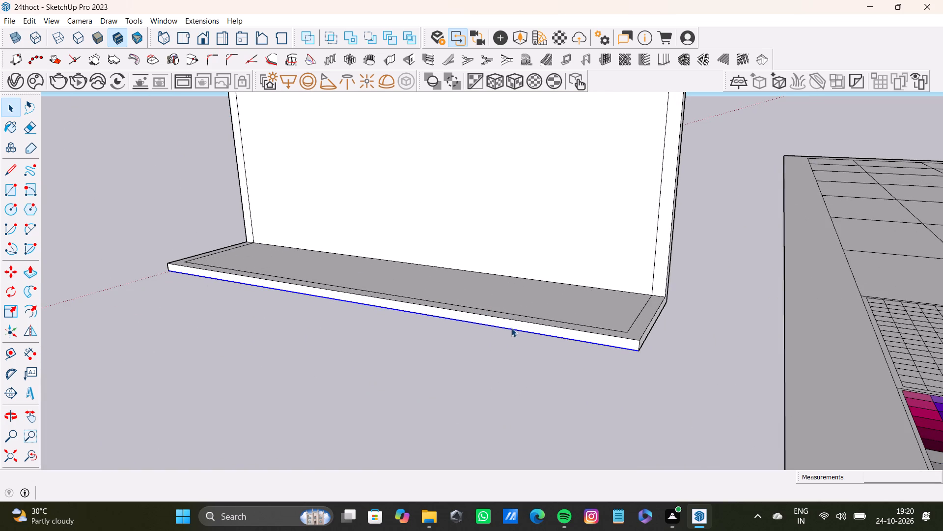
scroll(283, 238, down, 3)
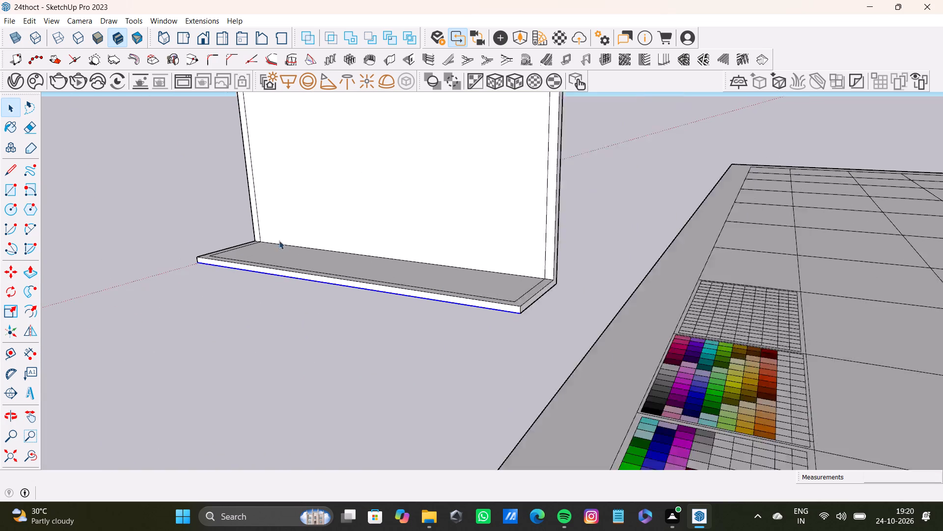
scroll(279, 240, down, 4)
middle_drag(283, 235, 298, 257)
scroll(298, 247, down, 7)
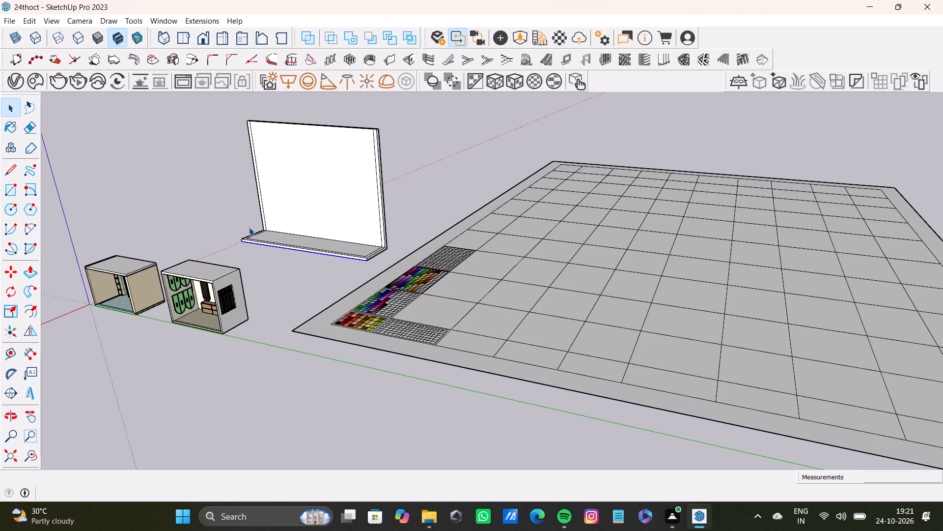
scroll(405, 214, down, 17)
Place a vertical guide on the back wall about 1' 9" in from the inner line at the wall's left end.
shift+middle_drag(291, 168, 371, 312)
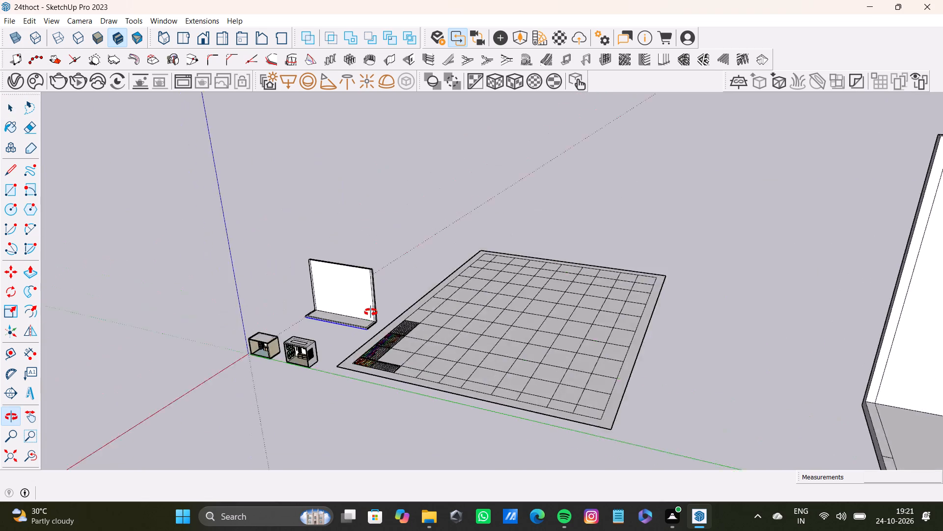
shift+middle_drag(371, 312, 373, 312)
scroll(365, 292, up, 8)
middle_drag(358, 320, 358, 274)
key(t)
scroll(330, 302, up, 7)
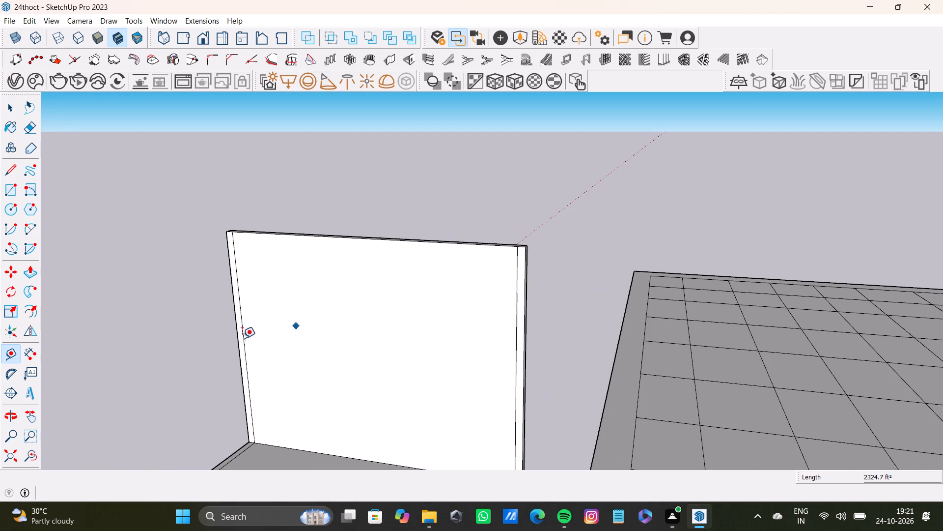
click(243, 348)
scroll(308, 346, down, 5)
shift+middle_drag(311, 343, 312, 338)
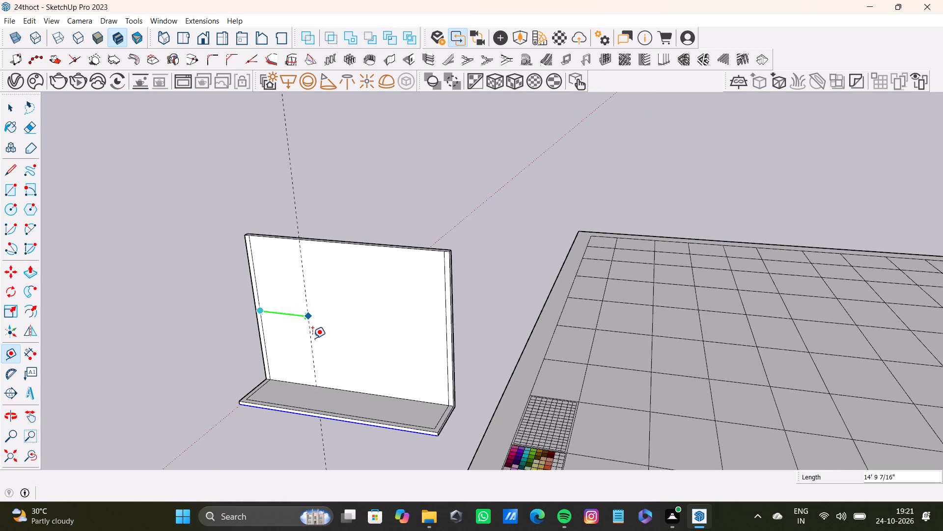
scroll(302, 319, up, 4)
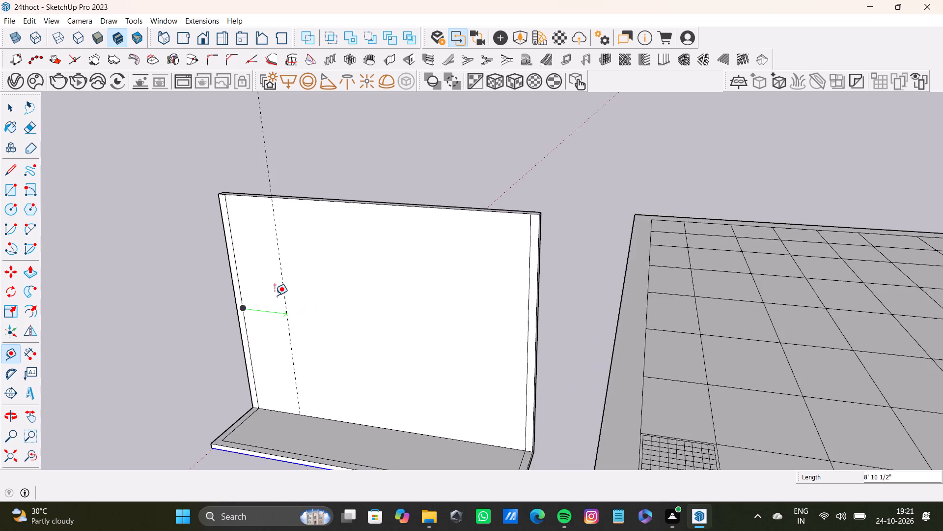
scroll(275, 295, up, 3)
click(244, 319)
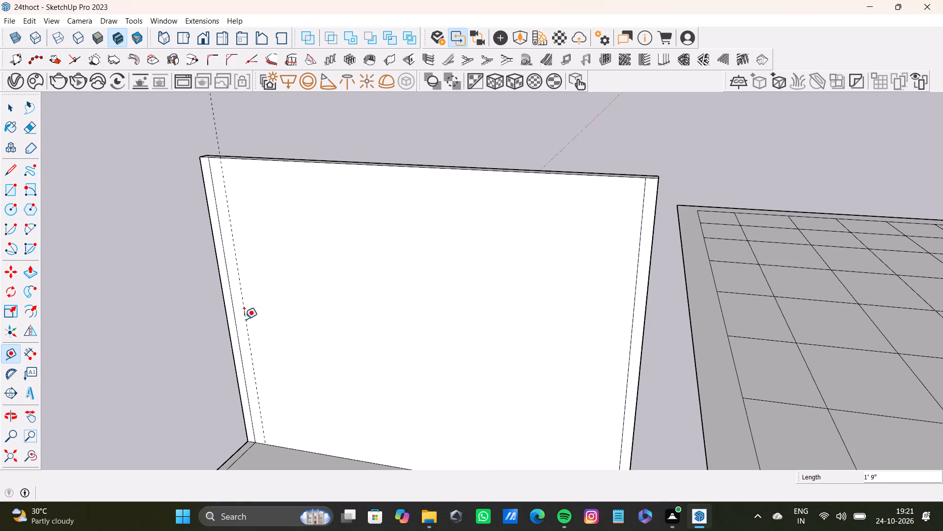
Place a second vertical guide on the back wall about 20' 3/4" from the first guide.
click(245, 324)
scroll(301, 346, down, 5)
shift+middle_drag(301, 346, 320, 263)
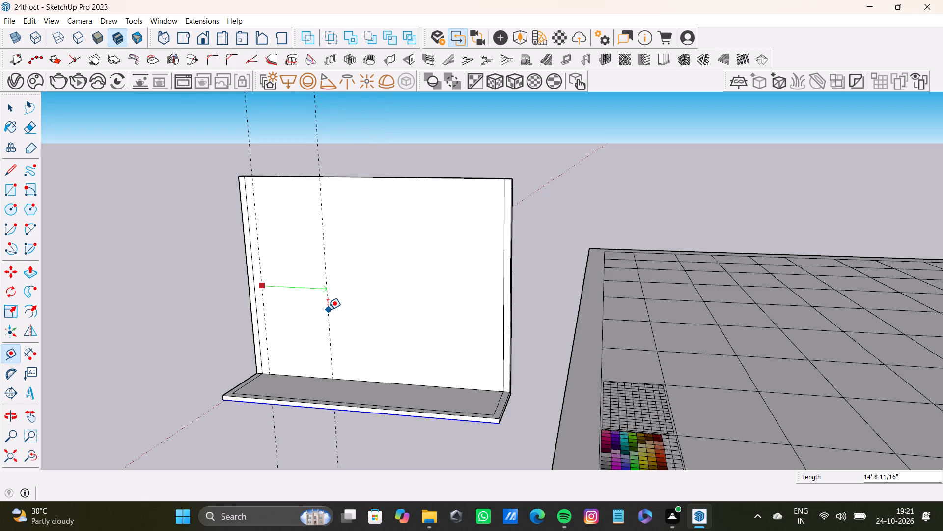
click(352, 315)
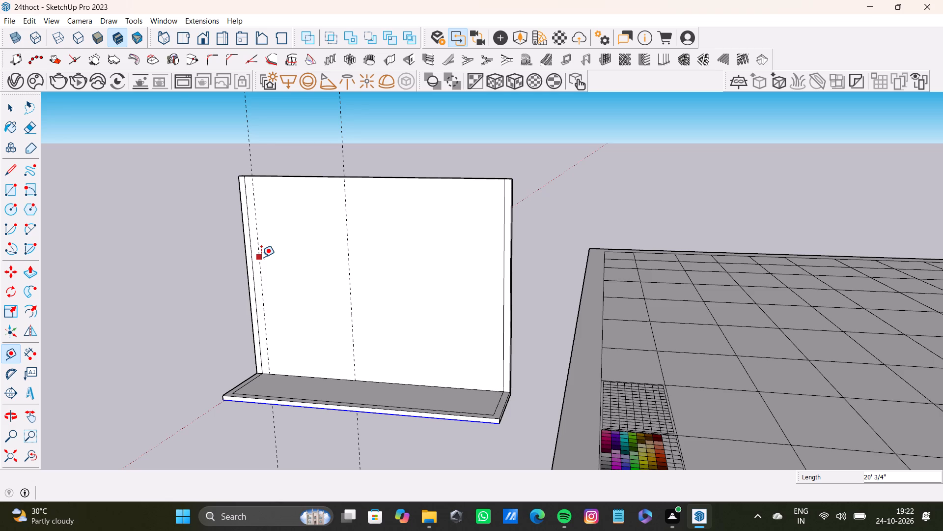
Place a third vertical guide about 9' 3 11/16" from the first, between the two existing guides on the back wall.
scroll(323, 262, up, 6)
click(243, 293)
scroll(311, 292, down, 4)
middle_drag(309, 284, 308, 276)
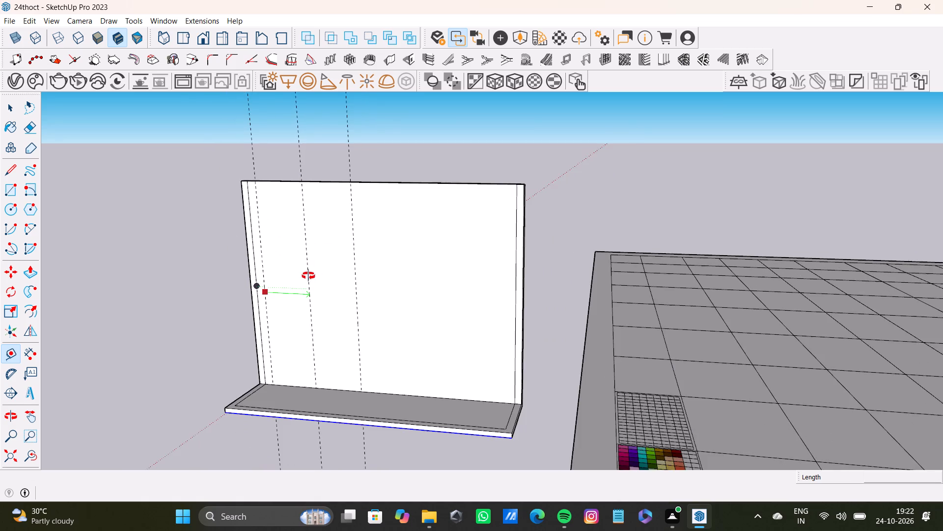
middle_drag(308, 276, 337, 270)
scroll(337, 270, down, 1)
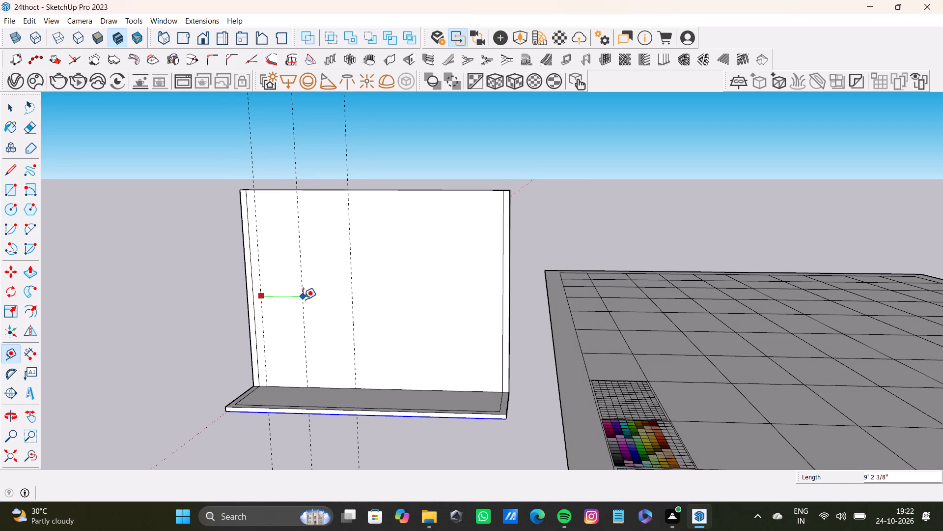
click(303, 299)
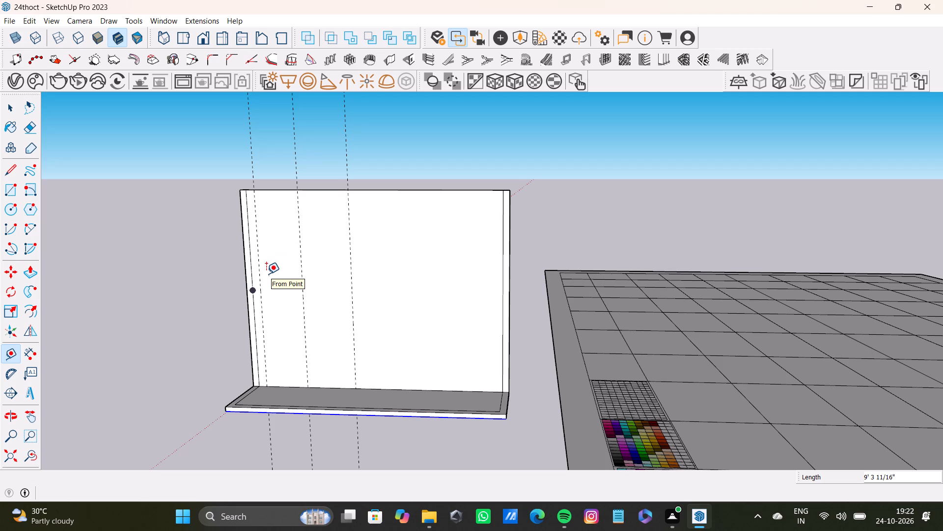
Draw a full-height rectangle on the back wall between the first guide and the middle guide.
click(5, 191)
scroll(280, 239, up, 7)
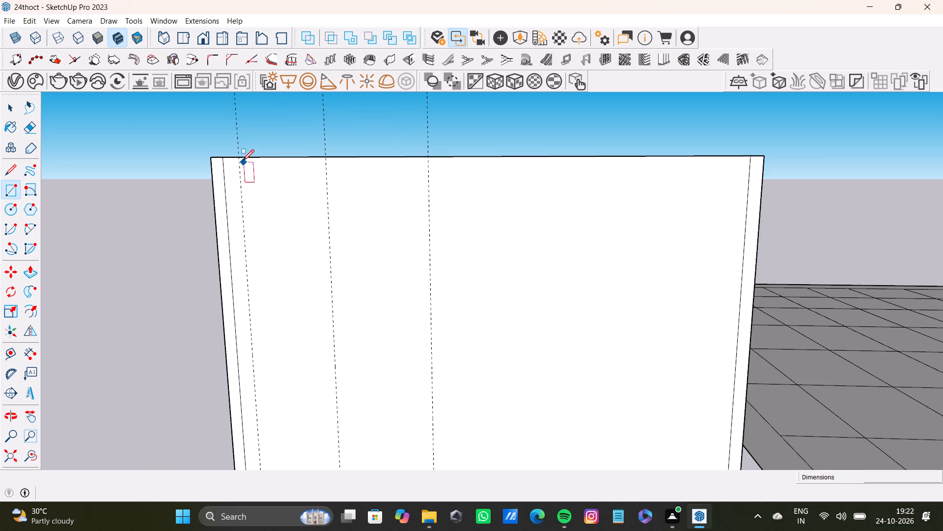
click(238, 159)
scroll(293, 237, down, 3)
shift+middle_drag(305, 271, 288, 178)
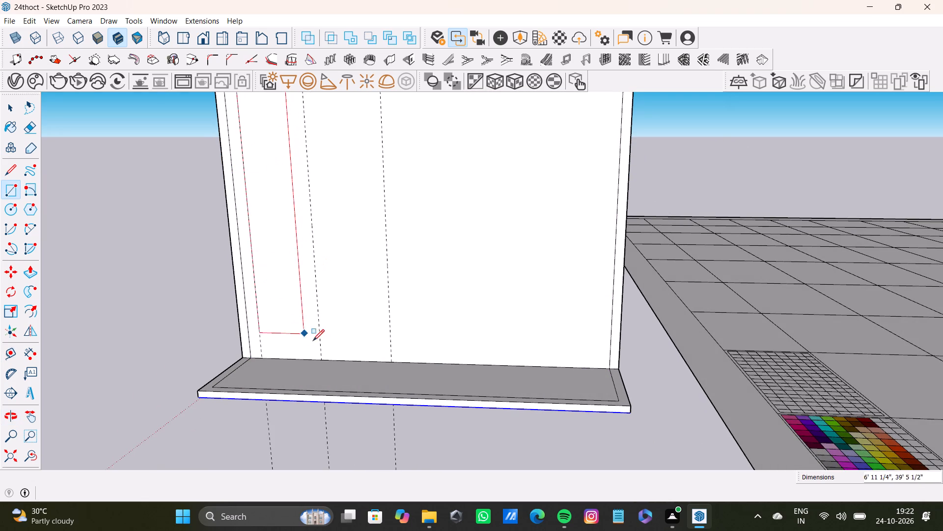
drag(324, 359, 325, 364)
key(space)
Place a vertical guide about 1' 1 1/2" from the first rectangle's inner edge, toward the farthest guide.
key(t)
scroll(302, 269, up, 4)
click(323, 282)
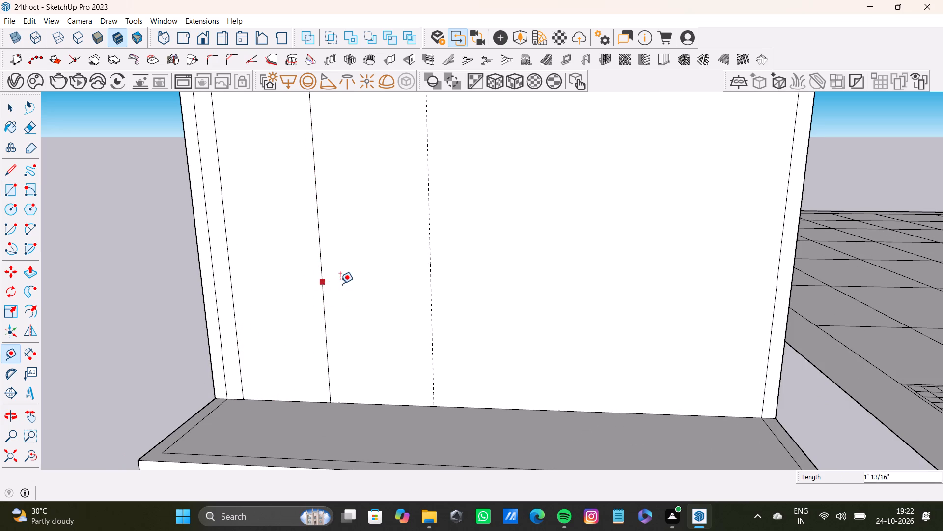
scroll(337, 276, down, 4)
shift+middle_drag(337, 273, 318, 333)
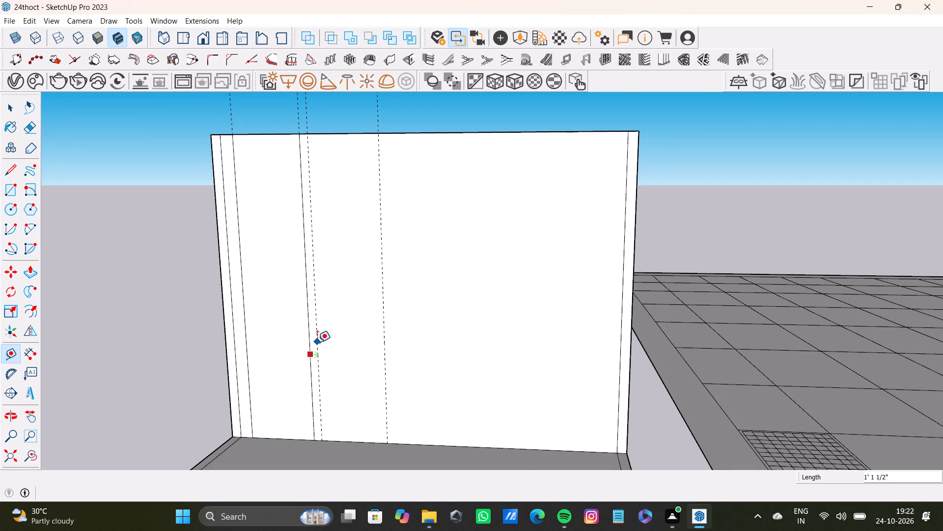
click(317, 342)
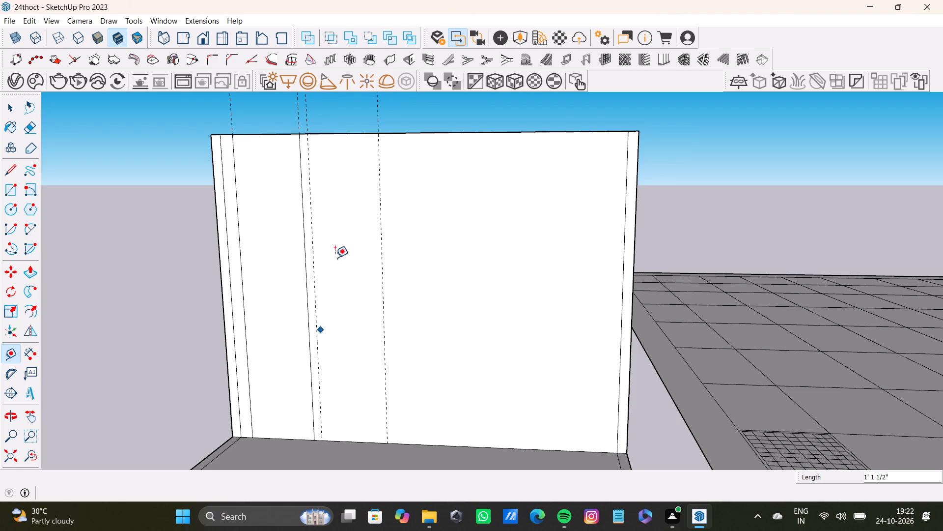
Draw a second full-height rectangle about 9' 7 9/16" wide on the back wall, from the new guide to the farthest guide.
key(r)
scroll(324, 143, up, 5)
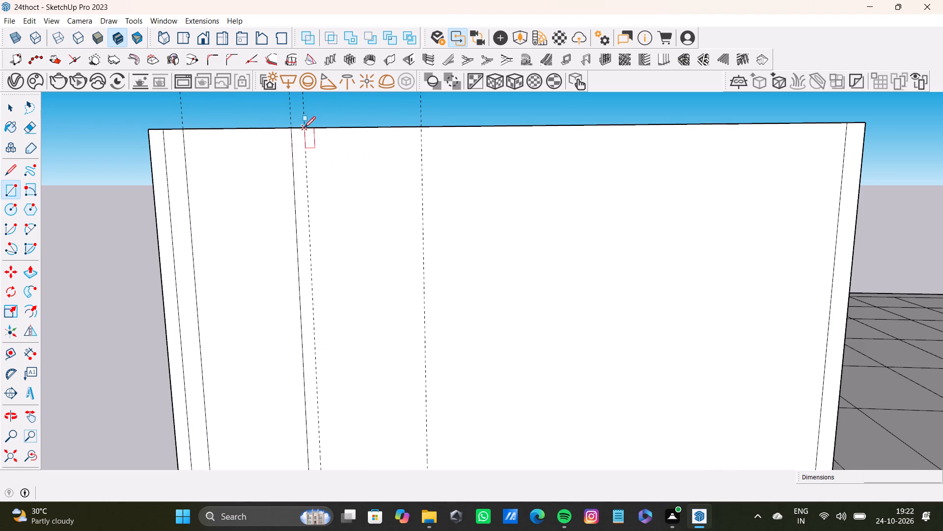
click(304, 128)
shift+scroll(333, 175, down, 3)
shift+middle_drag(387, 230, 355, 85)
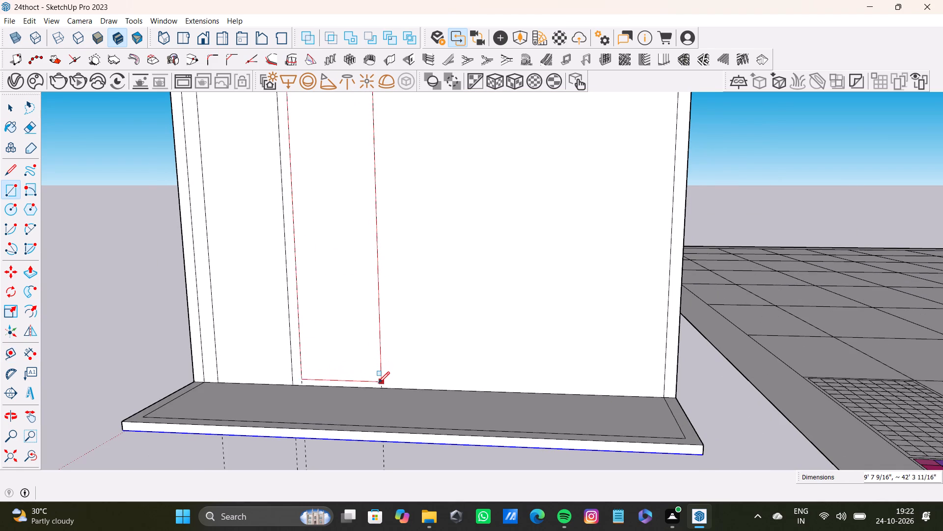
click(379, 387)
key(space)
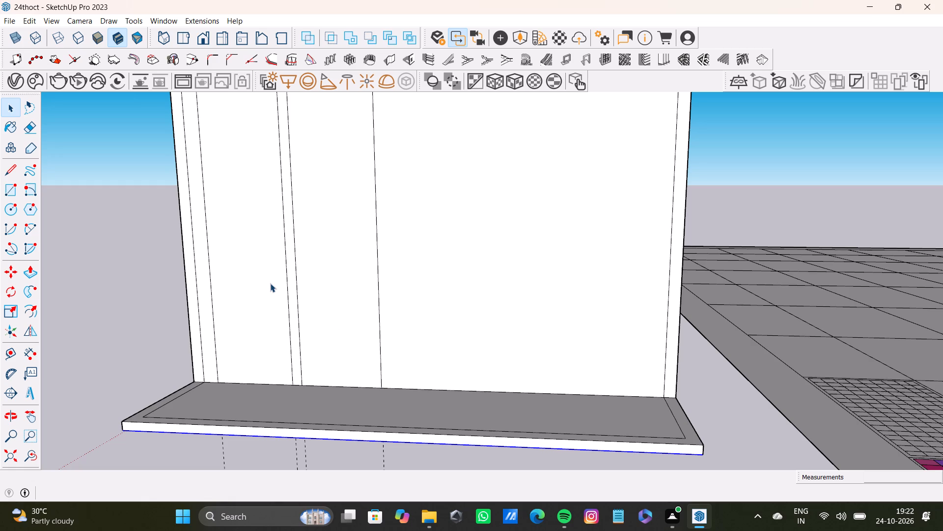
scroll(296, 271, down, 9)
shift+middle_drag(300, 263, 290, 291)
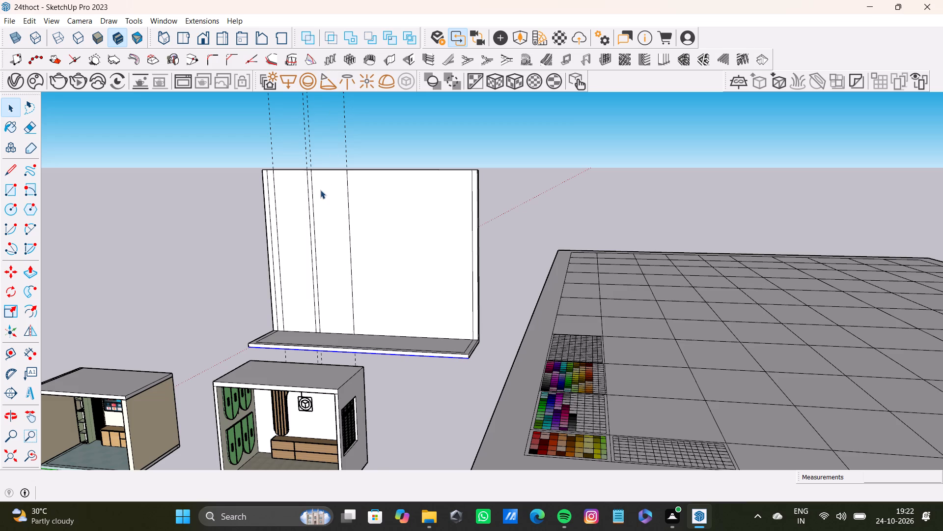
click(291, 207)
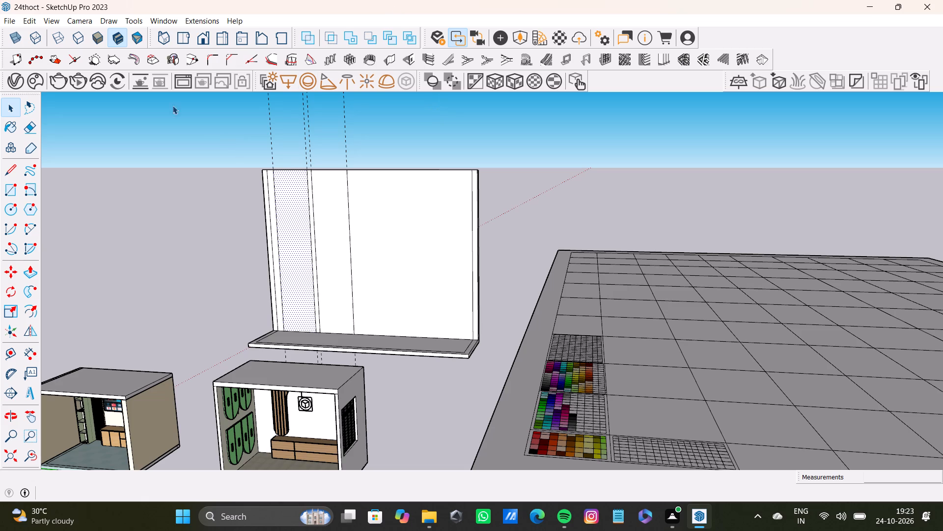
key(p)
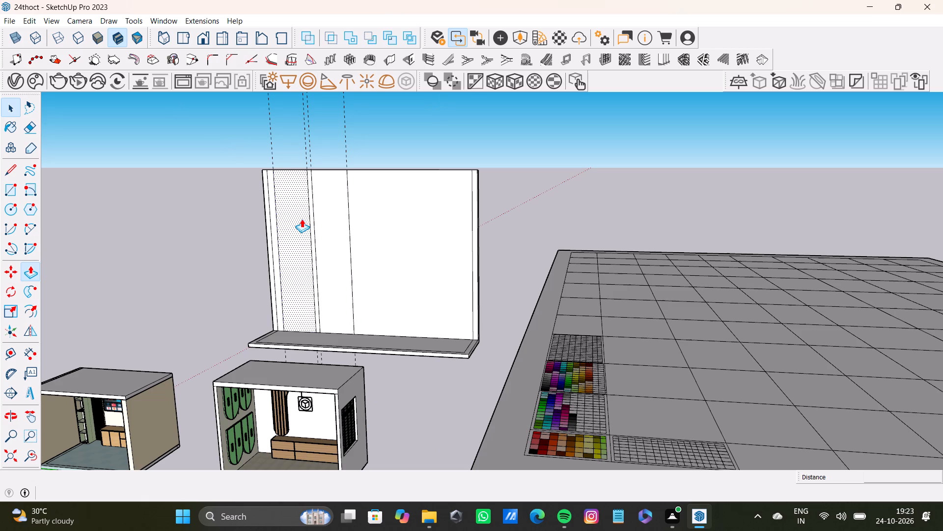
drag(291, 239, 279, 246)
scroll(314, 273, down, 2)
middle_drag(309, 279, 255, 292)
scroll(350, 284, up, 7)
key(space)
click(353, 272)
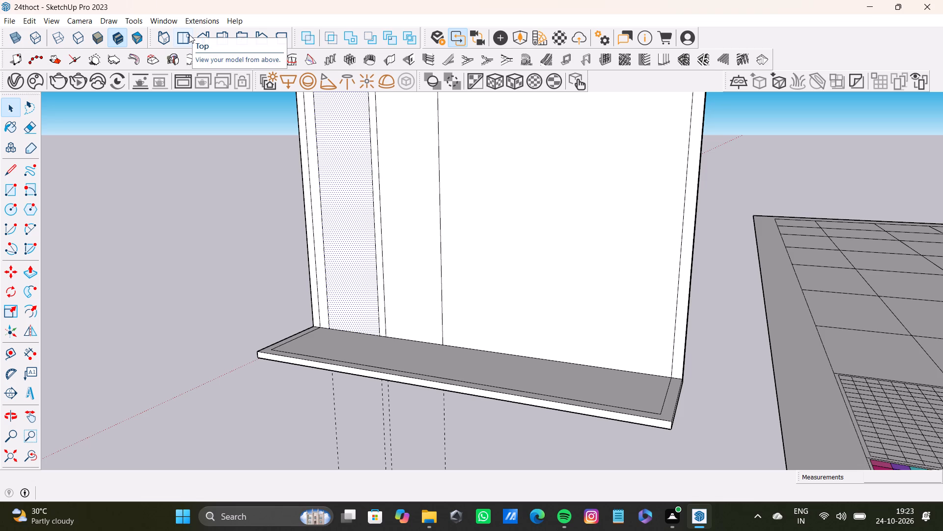
Push/Pull the first rectangle, nearest the wall's left end, forward by about 6' 5 1/8".
scroll(174, 92, down, 2)
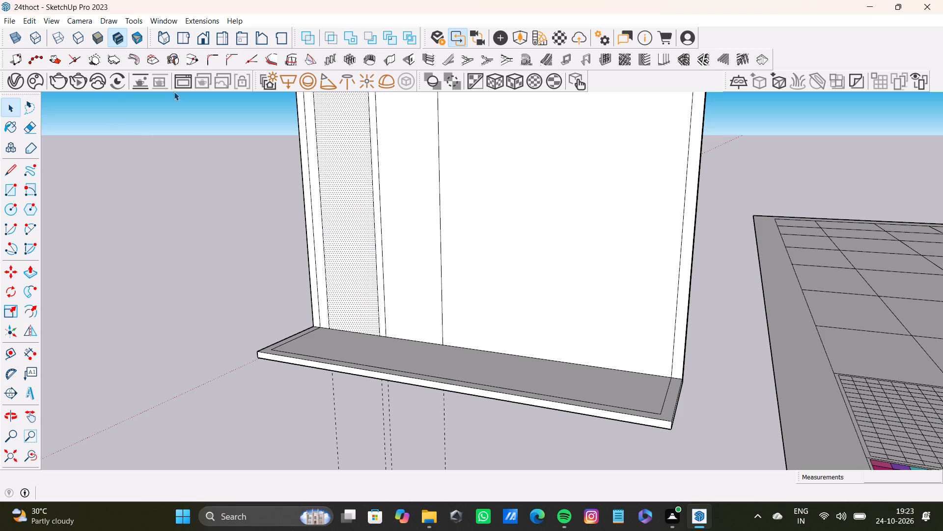
scroll(174, 91, down, 11)
scroll(346, 208, up, 2)
shift+scroll(346, 208, down, 4)
shift+middle_drag(347, 239, 348, 284)
scroll(344, 281, up, 3)
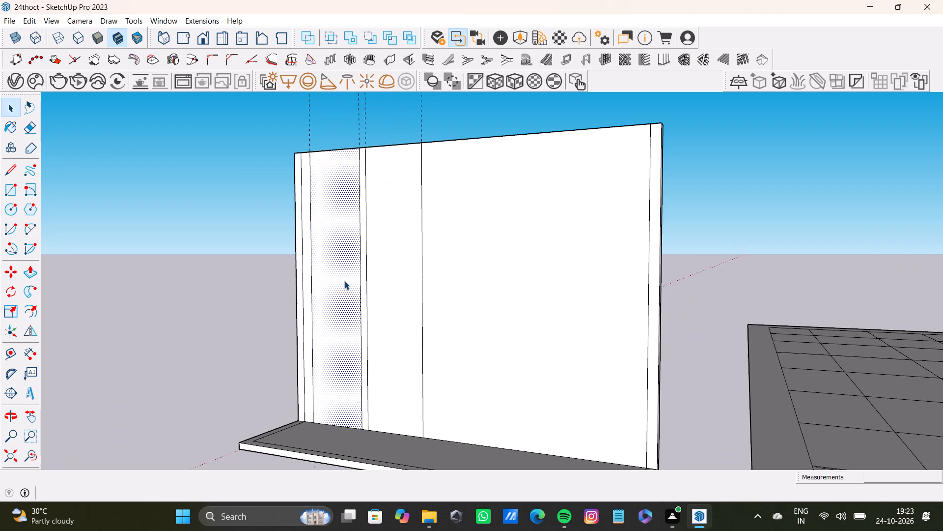
click(344, 281)
key(p)
drag(344, 280, 318, 286)
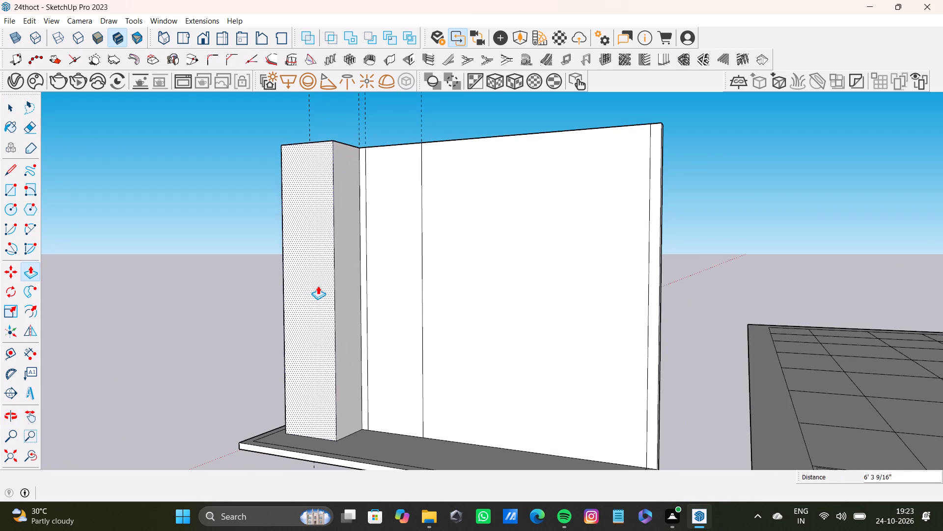
drag(318, 286, 316, 290)
Push/Pull the second rectangle on the back wall forward by 6' 5 1/8" to match the first block's depth.
scroll(311, 299, down, 6)
middle_drag(310, 300, 388, 371)
scroll(250, 243, up, 7)
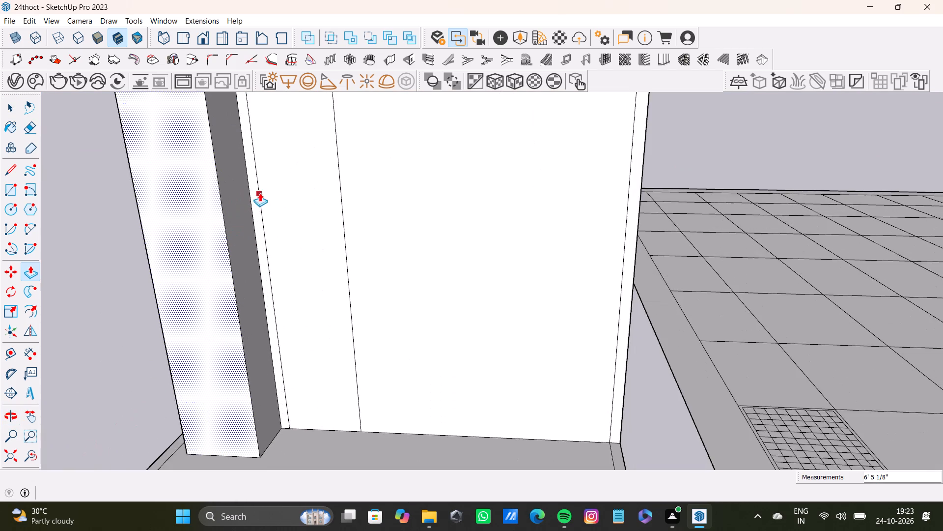
shift+middle_drag(260, 193, 286, 287)
key(space)
click(285, 213)
key(p)
drag(287, 212, 287, 212)
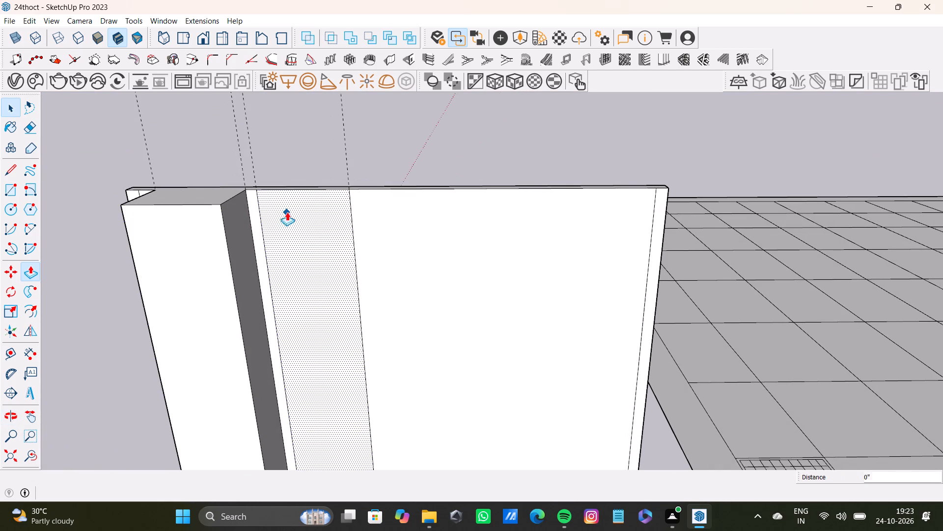
drag(287, 212, 220, 207)
scroll(220, 209, down, 4)
middle_drag(220, 209, 281, 211)
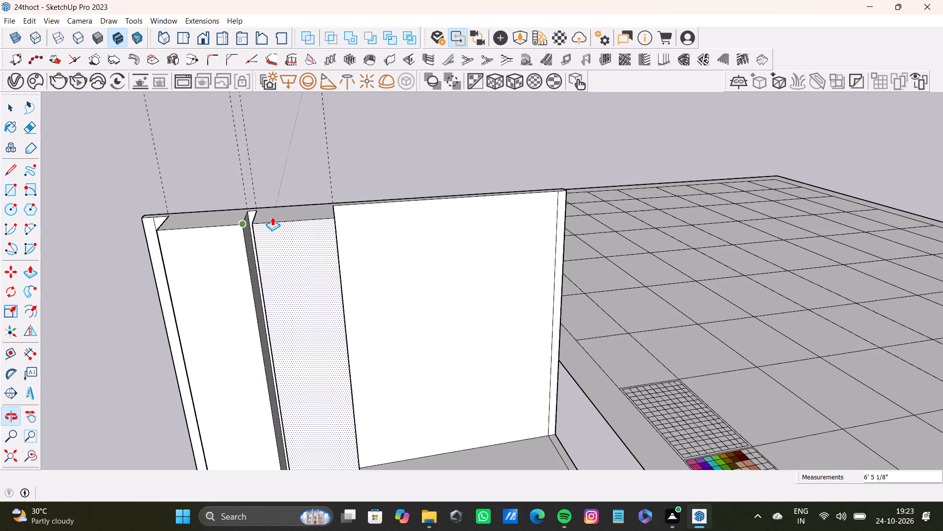
Push/Pull the second block's side face toward the first block by about 10 3/8", leaving a thin gap between them.
shift+scroll(268, 220, down, 4)
middle_drag(263, 225, 317, 233)
scroll(279, 241, up, 11)
key(space)
click(273, 240)
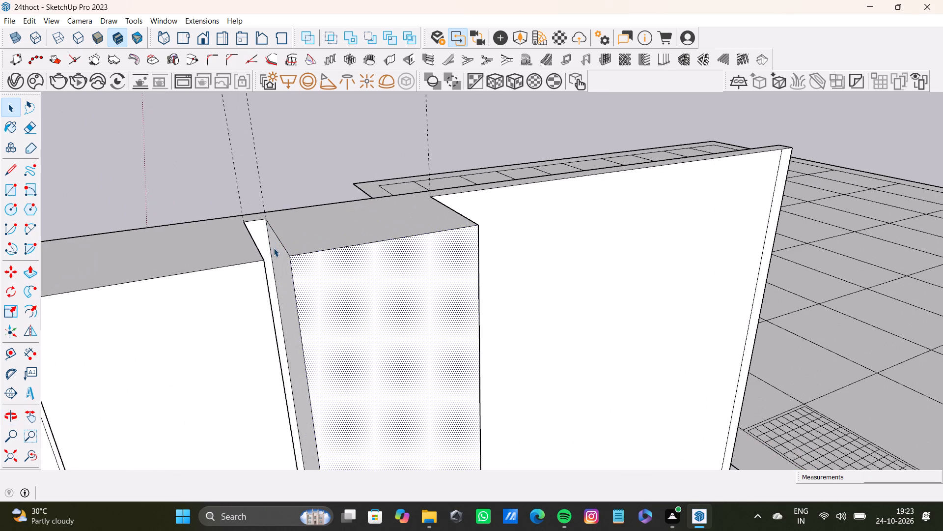
key(p)
drag(274, 248, 262, 247)
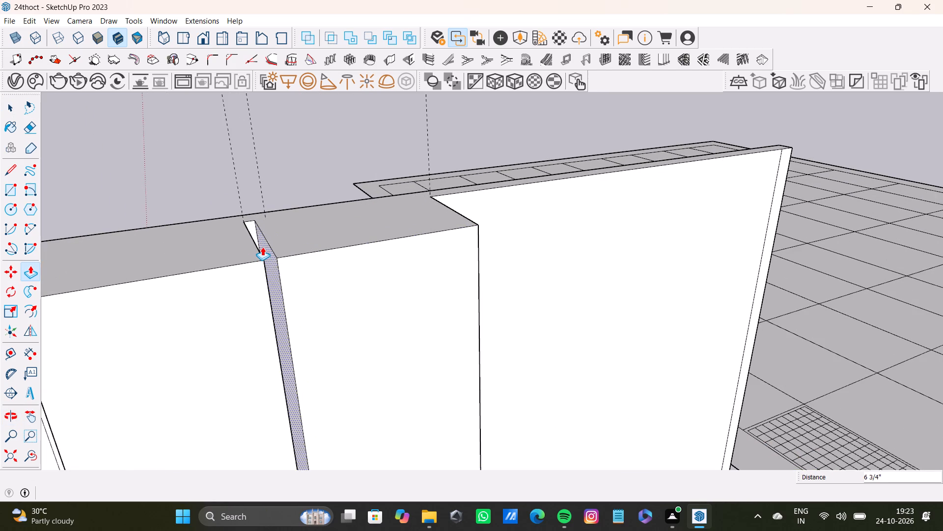
drag(262, 247, 259, 245)
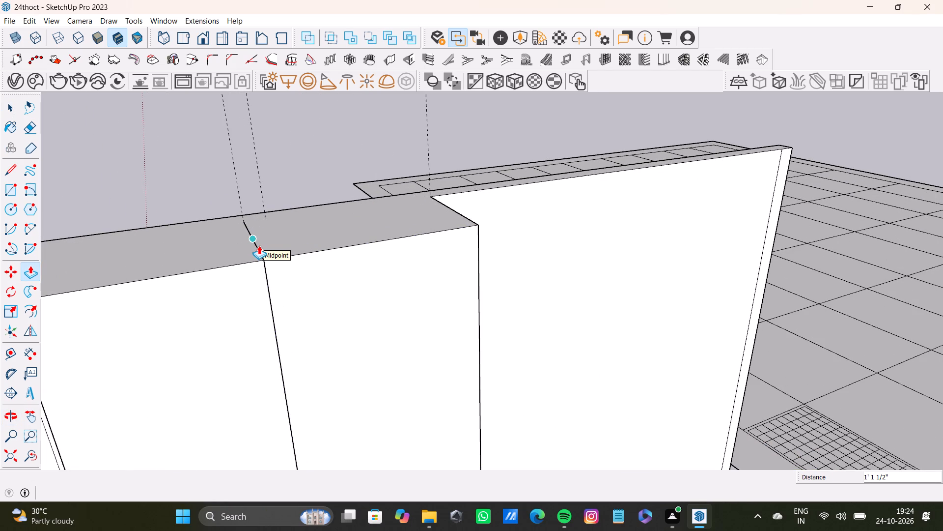
drag(259, 245, 263, 229)
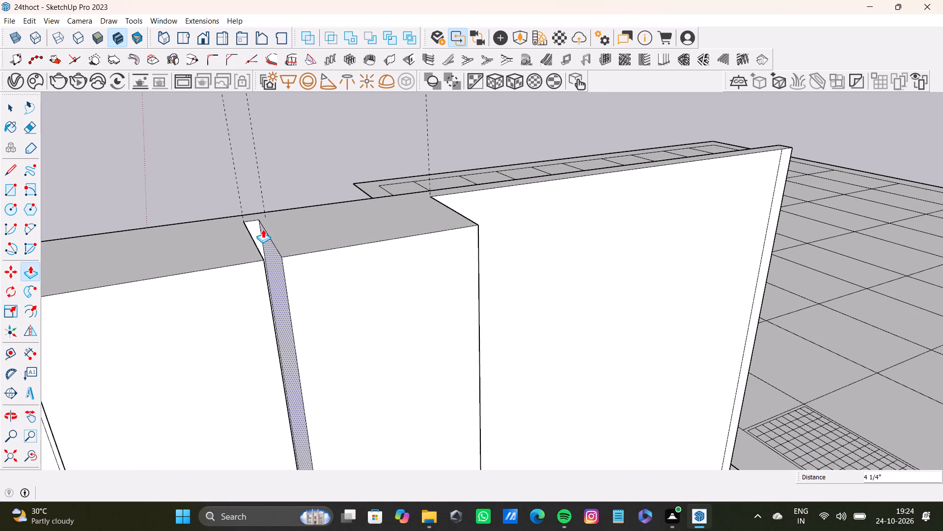
drag(263, 229, 256, 226)
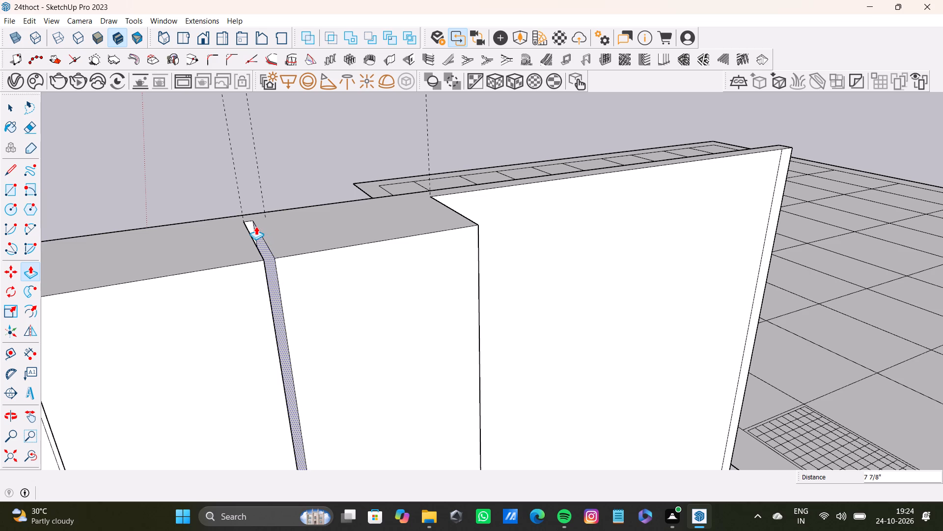
drag(256, 226, 254, 226)
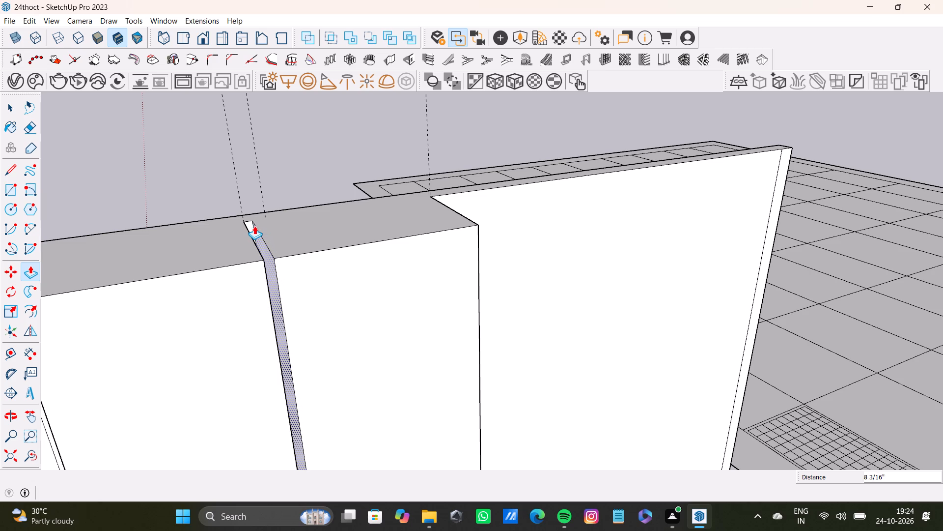
drag(254, 226, 253, 225)
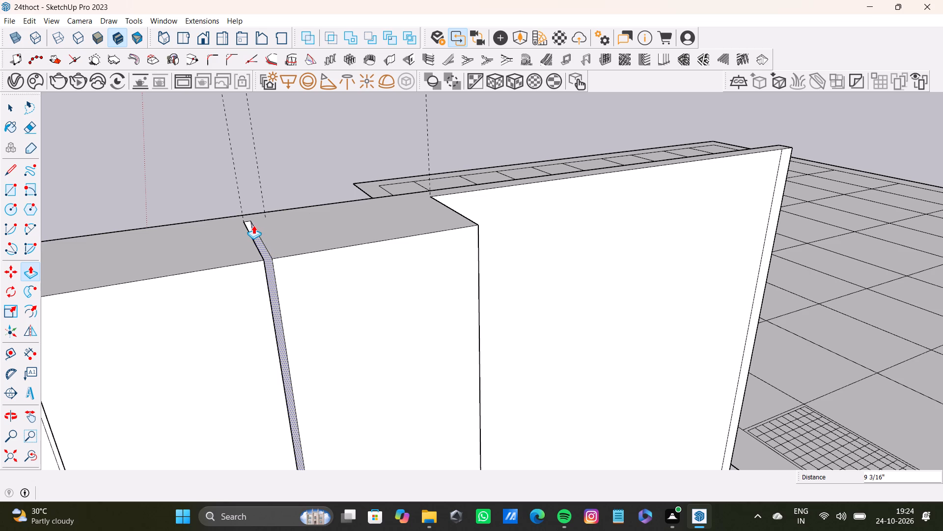
drag(253, 225, 252, 225)
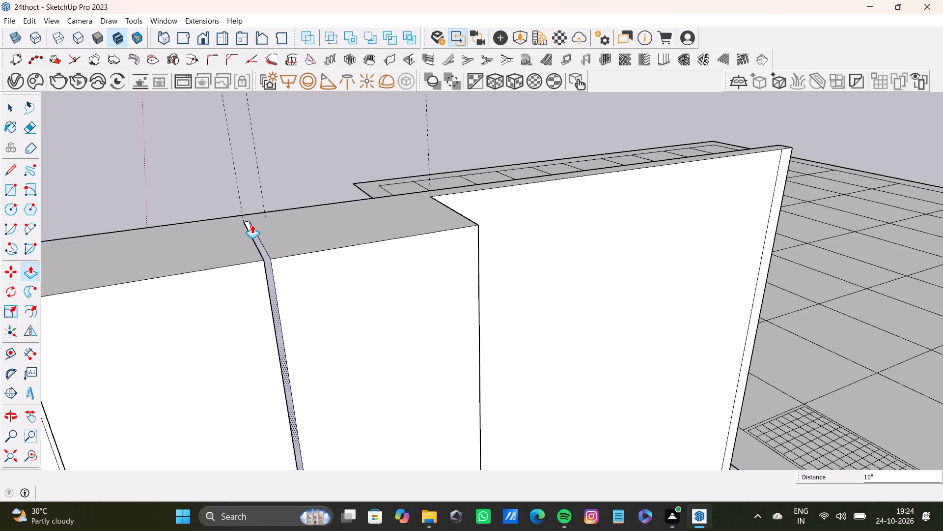
drag(252, 225, 251, 223)
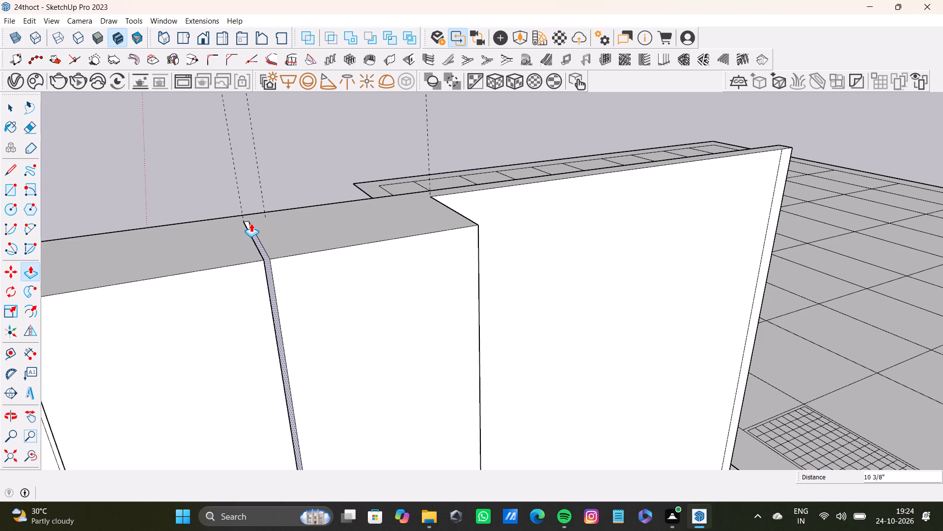
drag(251, 223, 251, 223)
key(space)
Place a guide along the wall's top, about 1' 3 3/4" in from its back edge, through the blocks' rear corner.
key(t)
scroll(243, 232, down, 5)
middle_drag(338, 253, 285, 324)
scroll(273, 156, up, 7)
scroll(342, 269, down, 9)
shift+middle_drag(390, 310, 390, 252)
shift+scroll(390, 252, down, 1)
scroll(382, 259, up, 4)
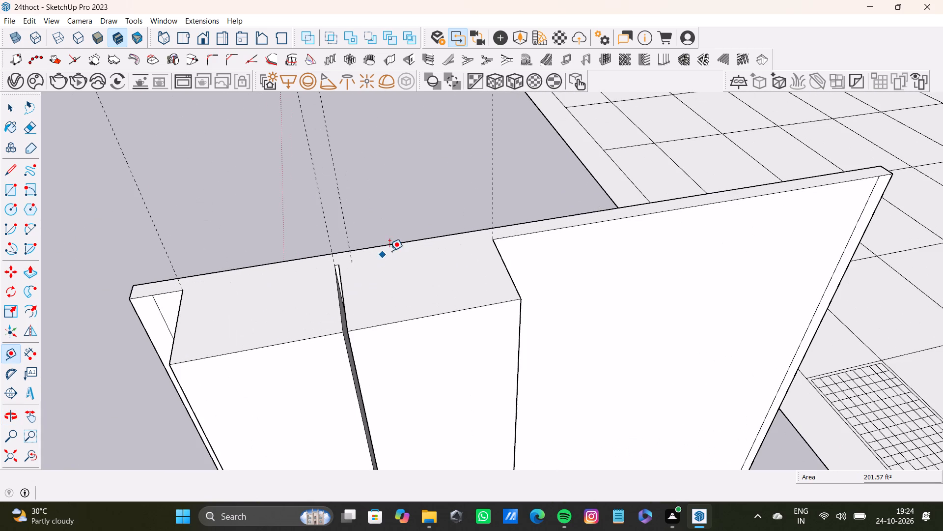
click(404, 240)
click(497, 238)
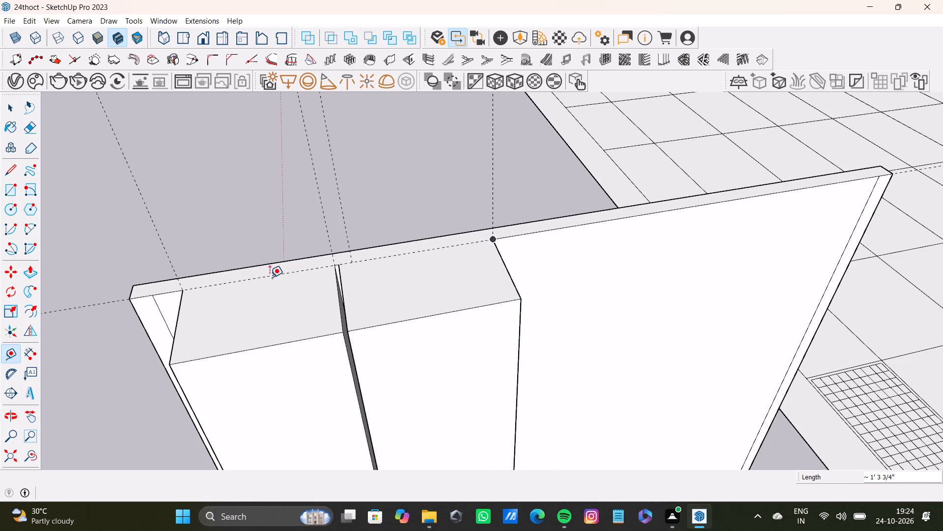
Draw a line along the top guide from the first block's outer rear corner to the second block's outer rear corner.
key(l)
drag(183, 291, 187, 289)
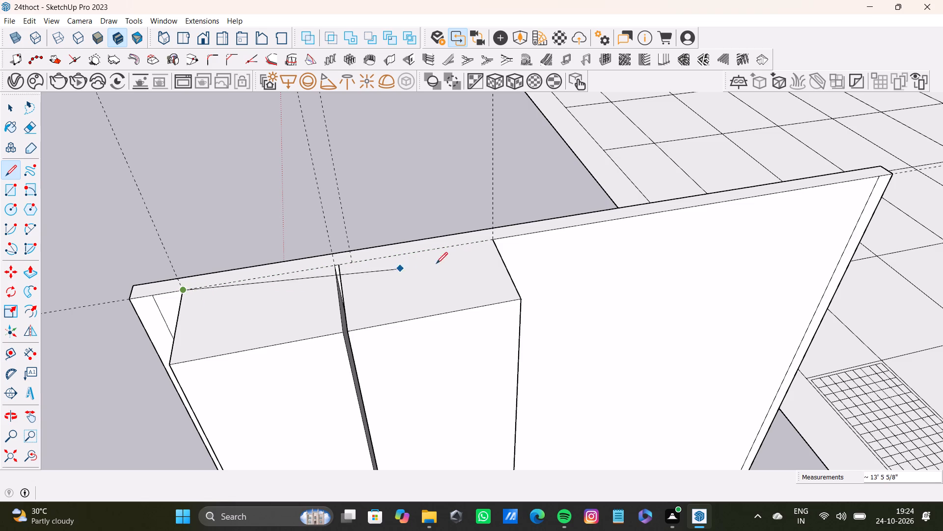
click(493, 240)
key(space)
Select the front face of the first block on the back wall.
scroll(167, 245, down, 7)
shift+middle_drag(163, 300, 183, 173)
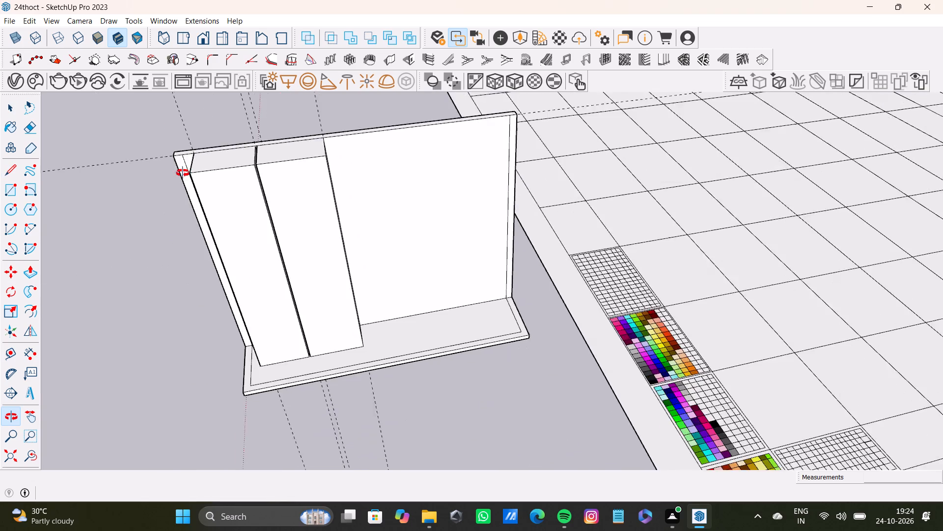
shift+middle_drag(183, 173, 107, 93)
scroll(292, 169, down, 4)
shift+middle_drag(305, 195, 366, 255)
key(space)
click(287, 294)
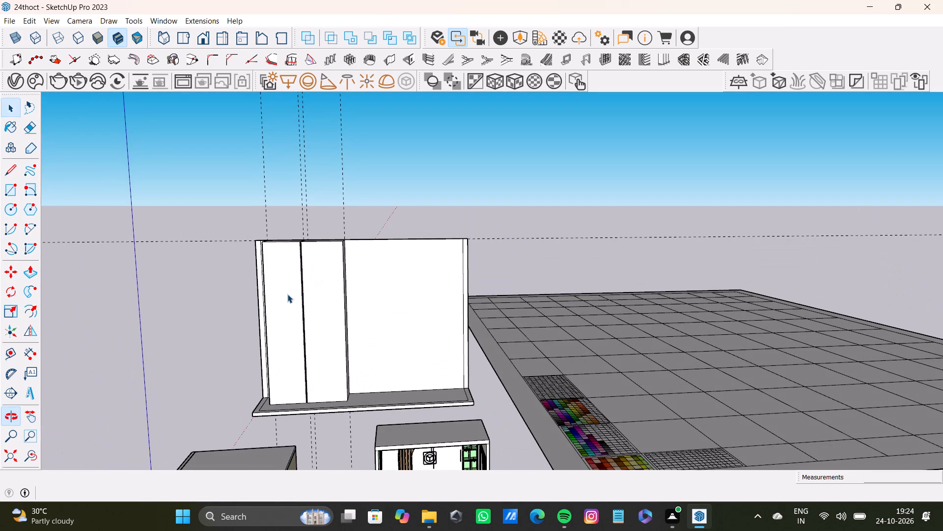
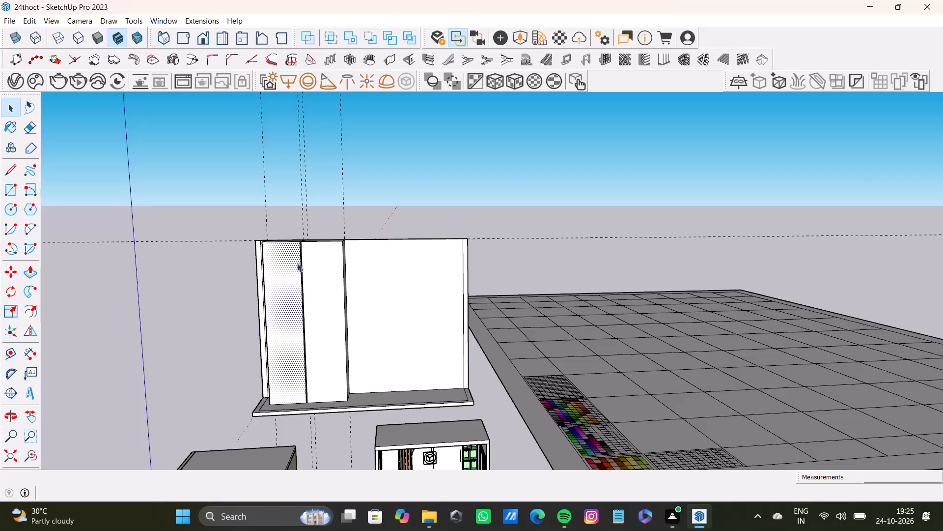
Offset the outline of the first block's front face inward by about 6 7/16".
scroll(300, 260, down, 4)
middle_drag(300, 276, 391, 349)
scroll(326, 314, down, 10)
middle_drag(319, 314, 420, 302)
scroll(254, 274, up, 11)
middle_drag(320, 304, 333, 350)
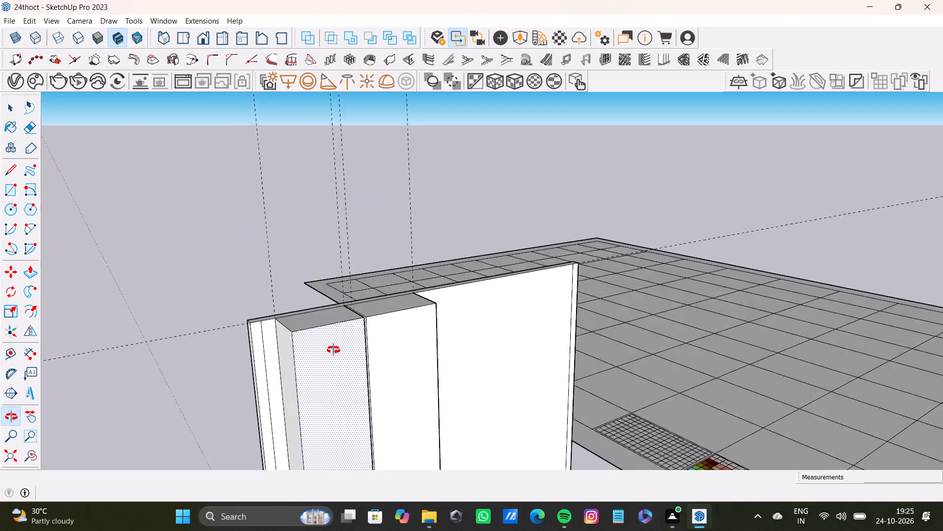
middle_drag(333, 350, 267, 372)
scroll(246, 349, down, 9)
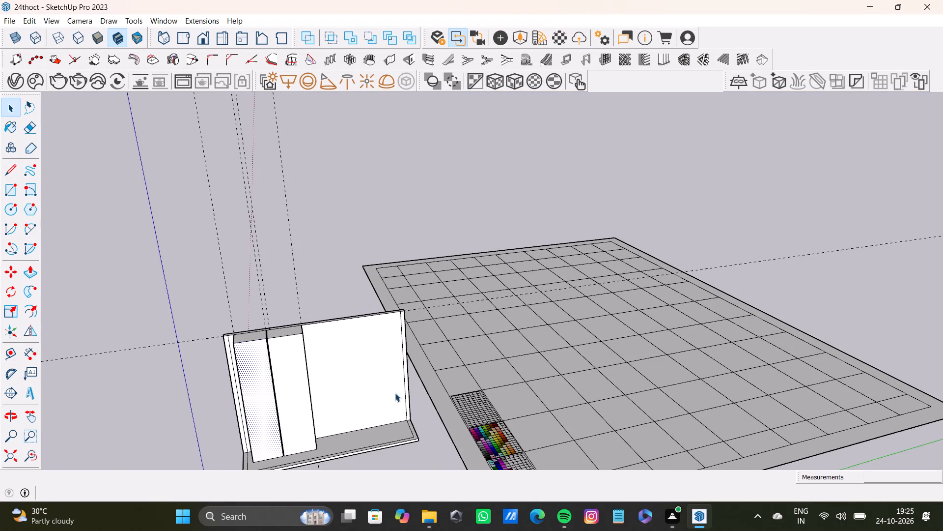
scroll(230, 414, down, 6)
middle_drag(255, 372, 220, 295)
scroll(260, 404, up, 7)
shift+middle_drag(258, 359, 360, 306)
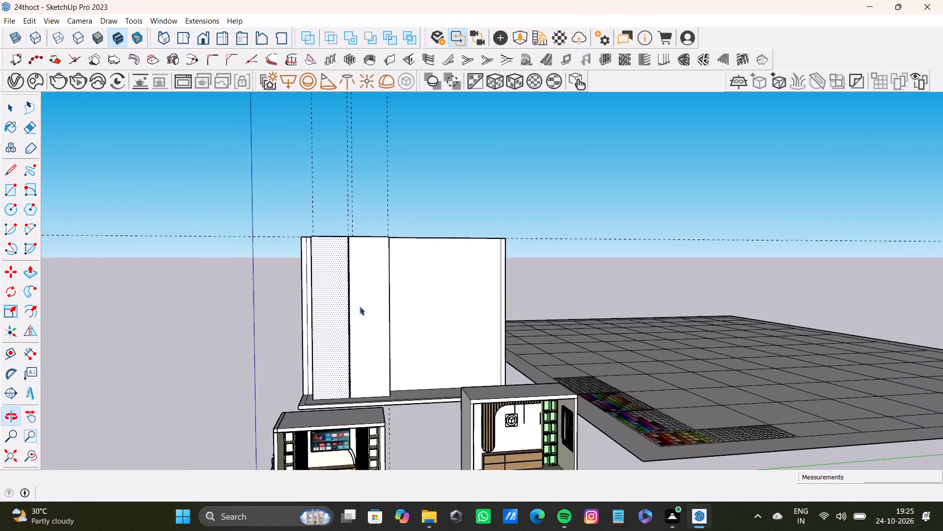
shift+middle_drag(360, 306, 363, 308)
scroll(338, 300, up, 7)
scroll(345, 246, down, 4)
shift+middle_drag(333, 248, 314, 206)
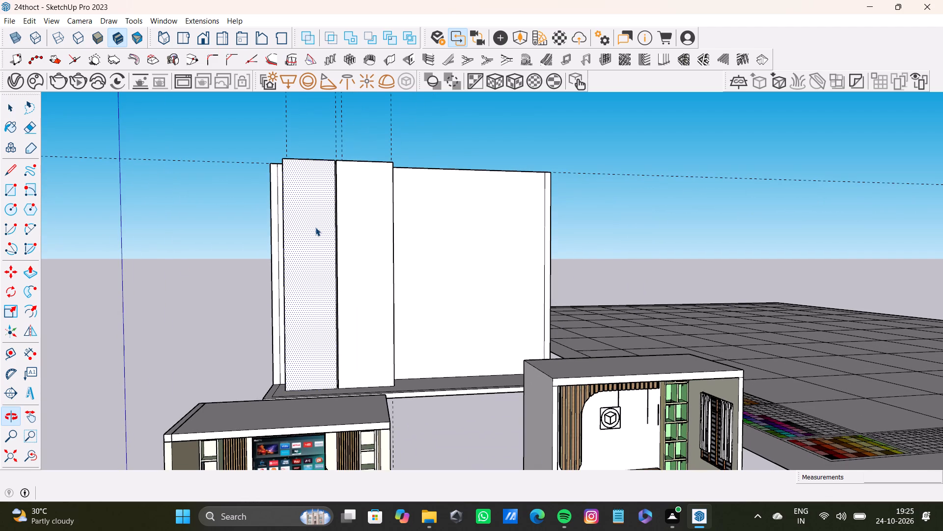
click(315, 227)
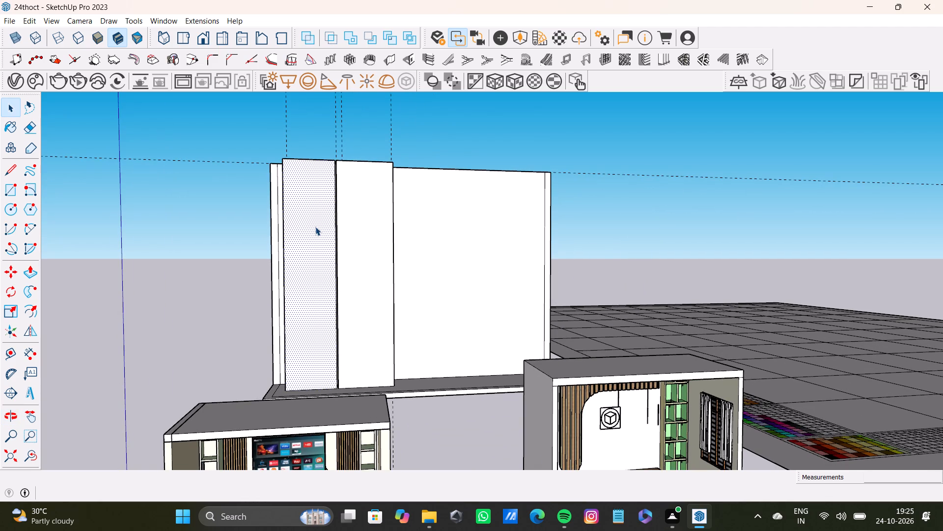
key(f)
drag(315, 227, 322, 235)
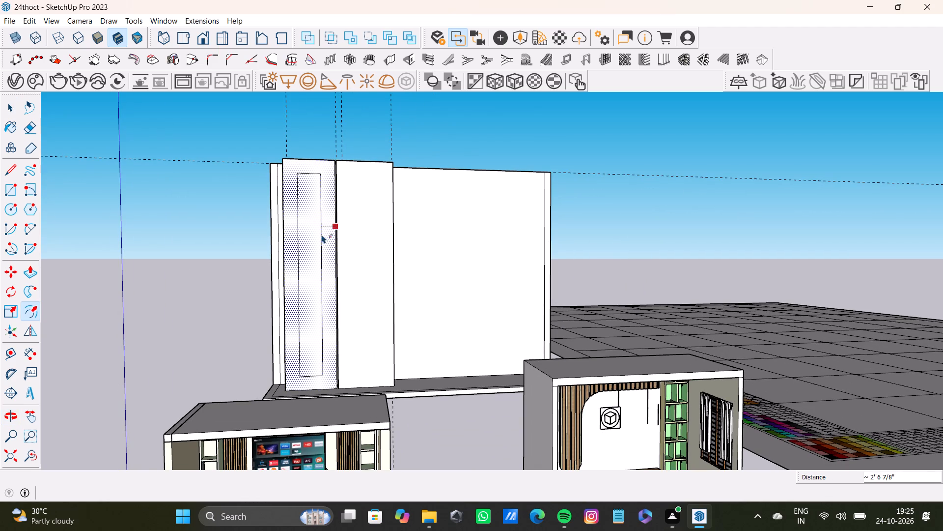
drag(322, 235, 326, 241)
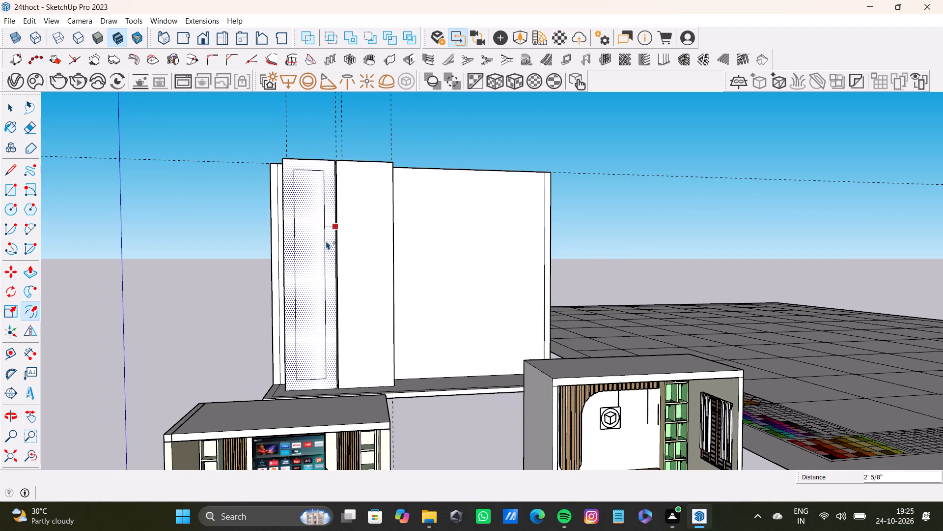
drag(326, 241, 327, 241)
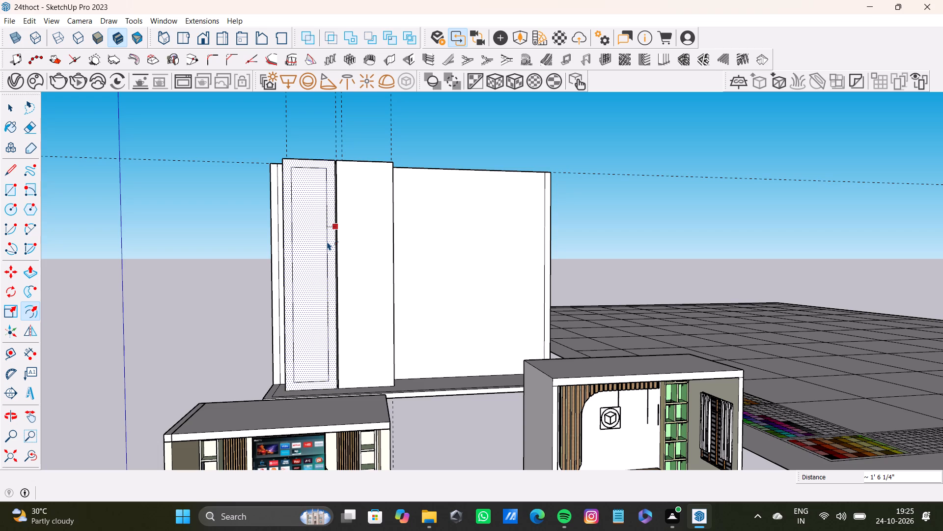
drag(327, 241, 333, 241)
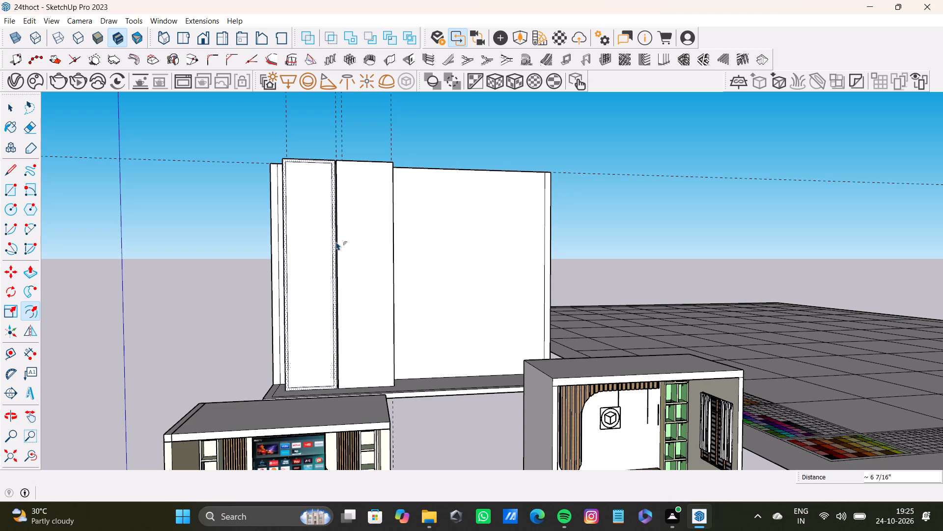
key(space)
Offset the outline of the second block's front face inward to leave a similarly narrow border.
click(351, 248)
key(f)
drag(351, 243, 362, 240)
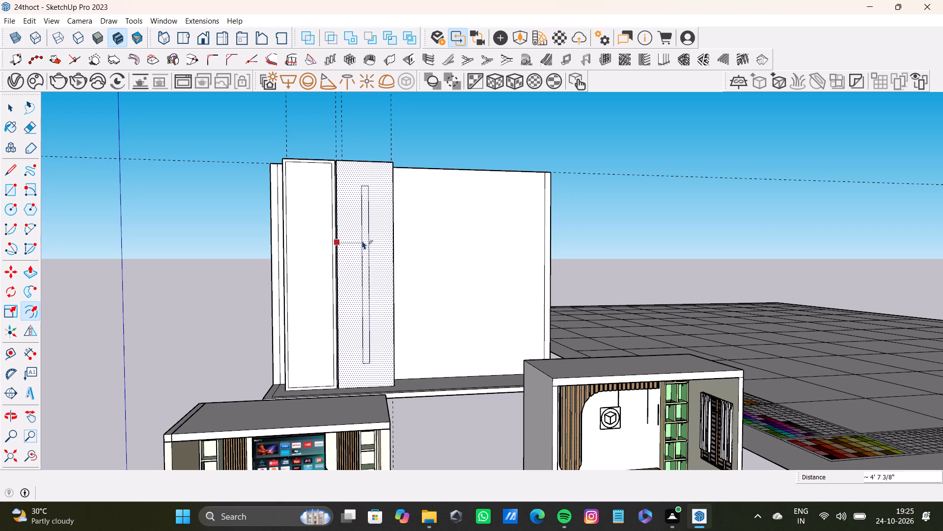
drag(362, 240, 339, 236)
key(space)
Place two horizontal guides across the blocks' fronts, about 27' 4 3/4" and 2' 9 3/8" below the first inset outline's top edge.
scroll(339, 237, down, 5)
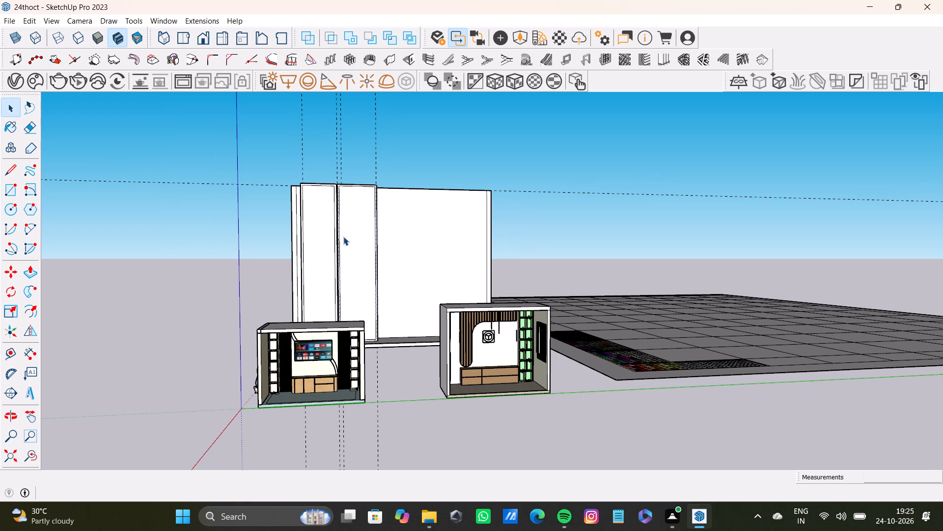
scroll(291, 131, down, 2)
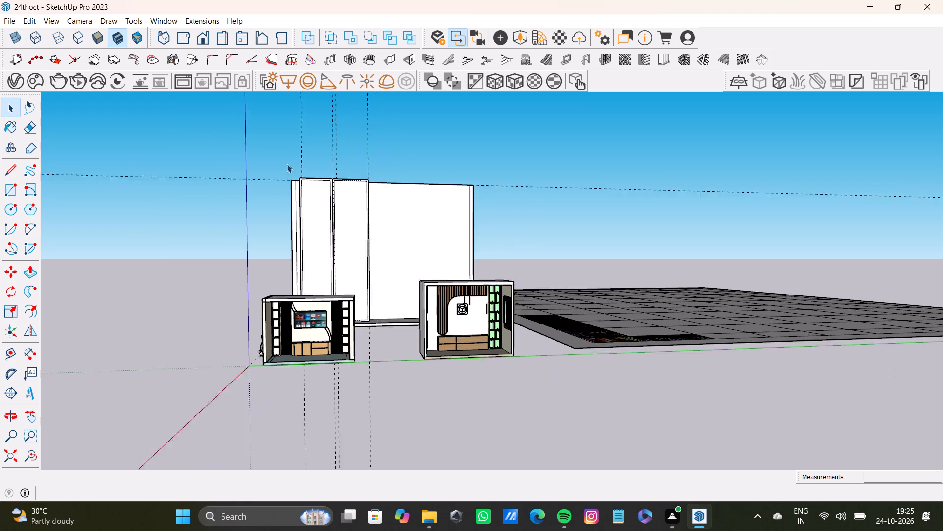
scroll(287, 164, down, 2)
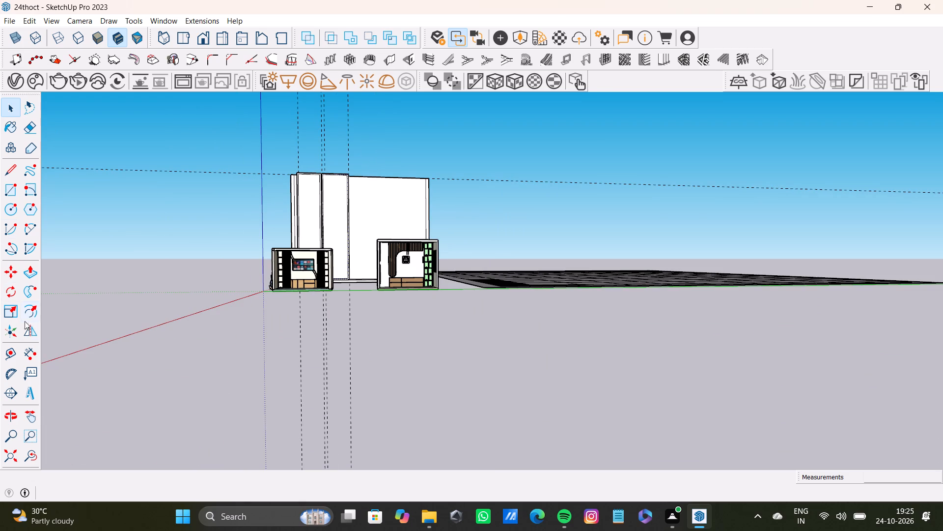
drag(8, 353, 13, 351)
scroll(414, 157, up, 8)
middle_drag(319, 205, 279, 221)
scroll(268, 219, up, 2)
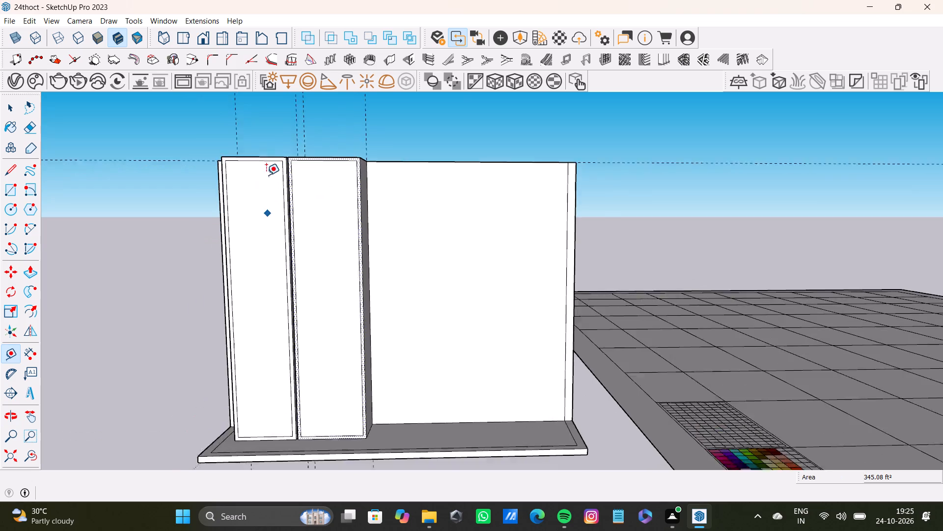
scroll(266, 175, up, 7)
click(278, 148)
scroll(285, 231, down, 4)
middle_drag(328, 274, 351, 332)
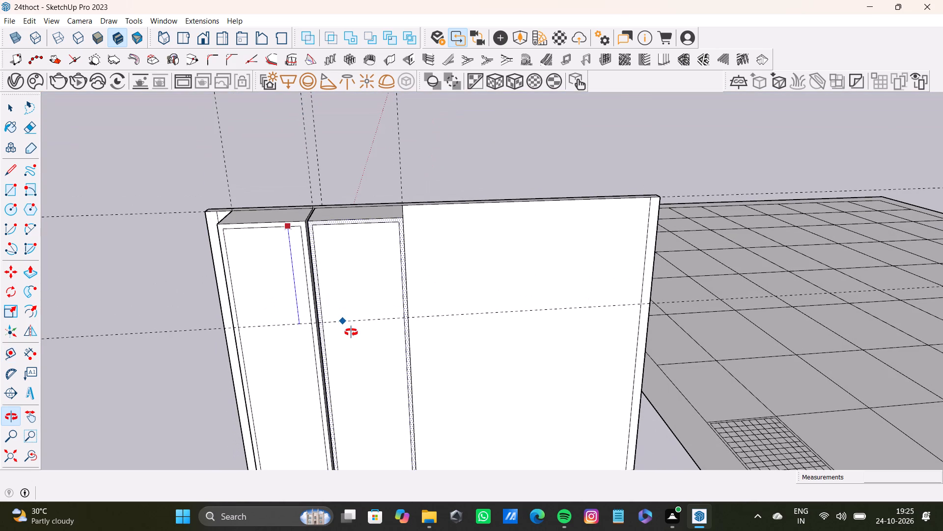
middle_drag(351, 332, 345, 275)
scroll(345, 275, down, 1)
scroll(345, 324, down, 3)
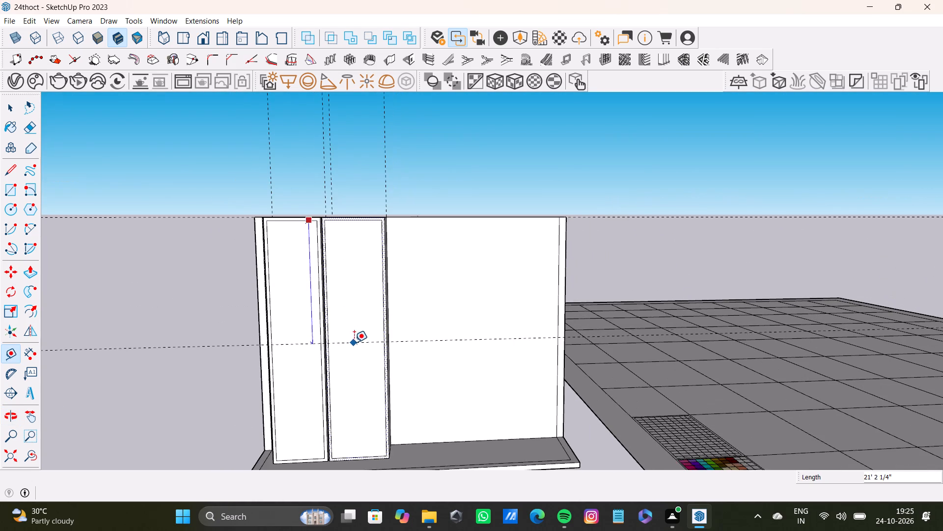
shift+middle_drag(355, 342, 335, 278)
scroll(340, 307, up, 2)
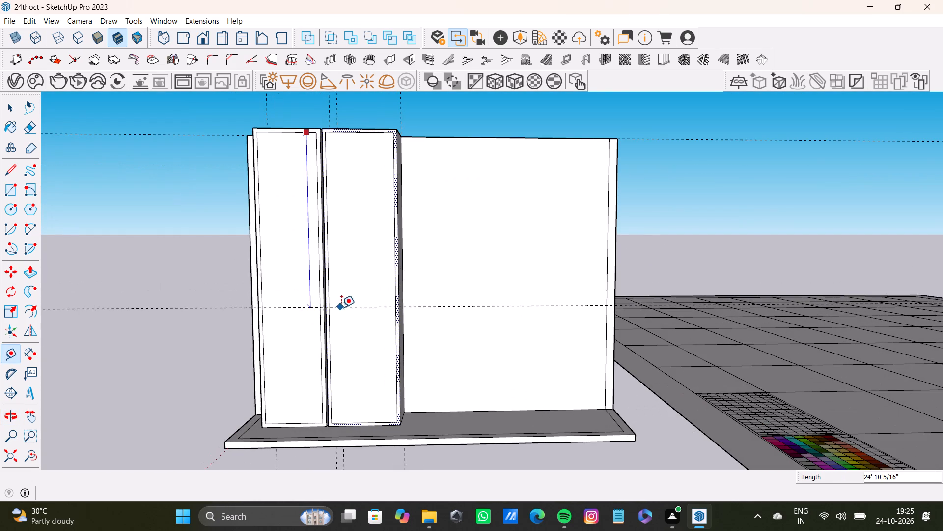
click(361, 324)
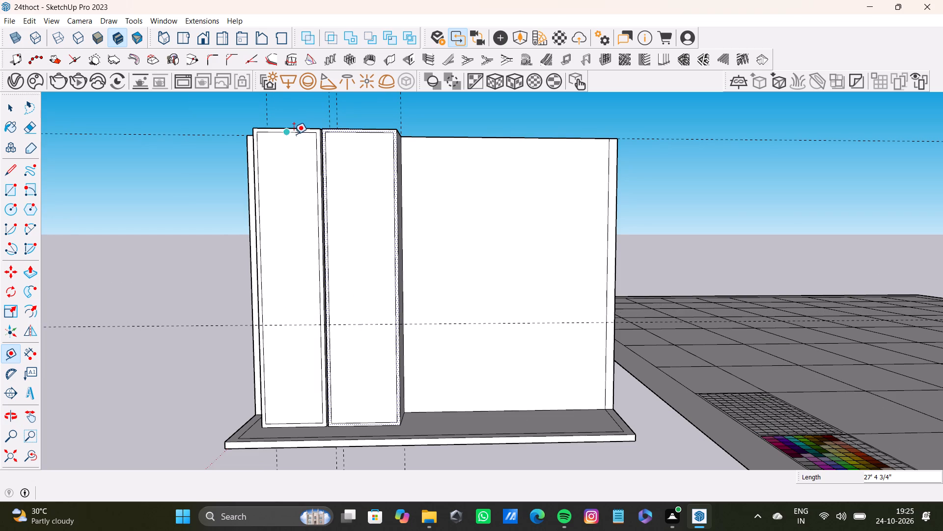
click(296, 133)
click(368, 153)
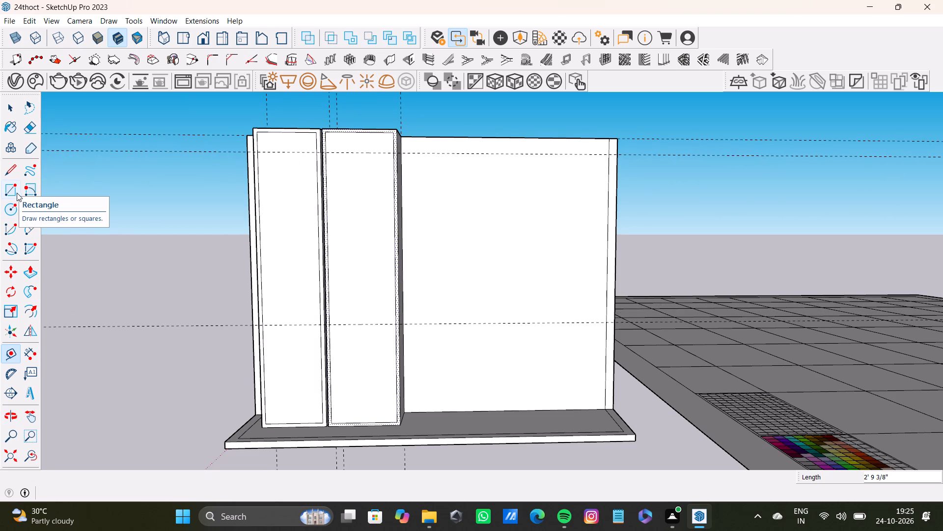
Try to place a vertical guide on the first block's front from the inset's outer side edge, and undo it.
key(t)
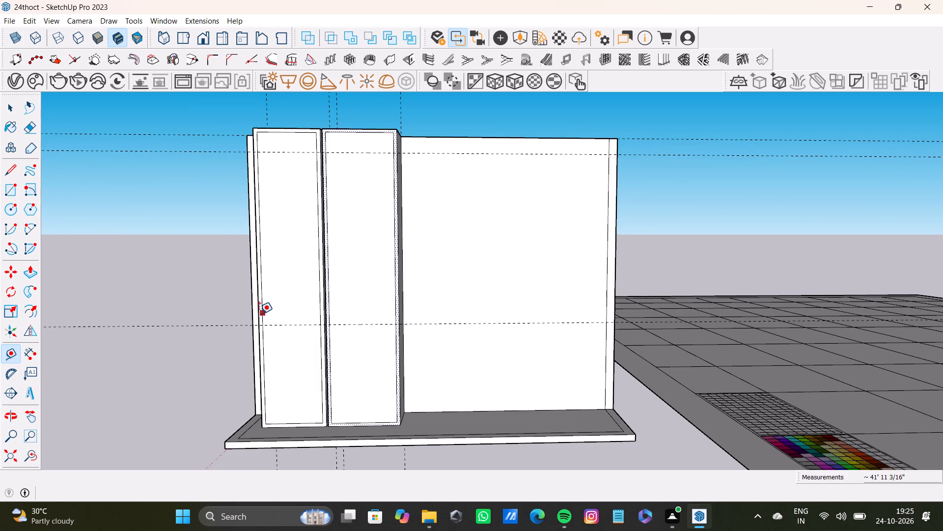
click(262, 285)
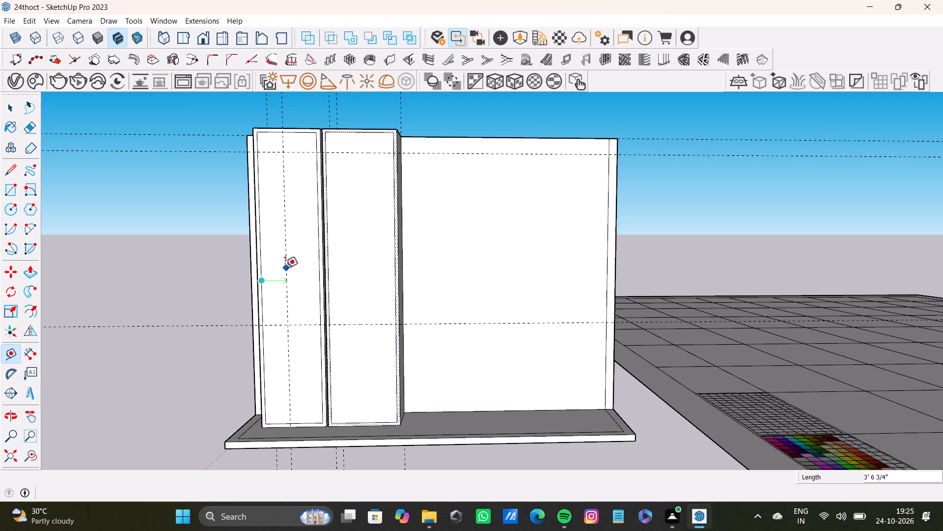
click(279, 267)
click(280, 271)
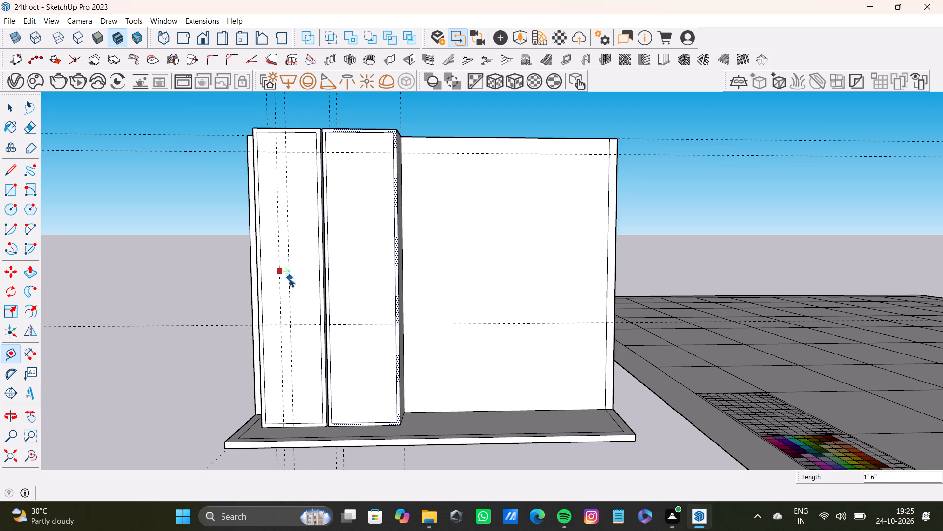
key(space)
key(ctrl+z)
Place vertical guides about 3' 11 7/8" inside the first block's outer inset edge and 4' 7 7/8" inside the second's gap-side inset edge.
key(t)
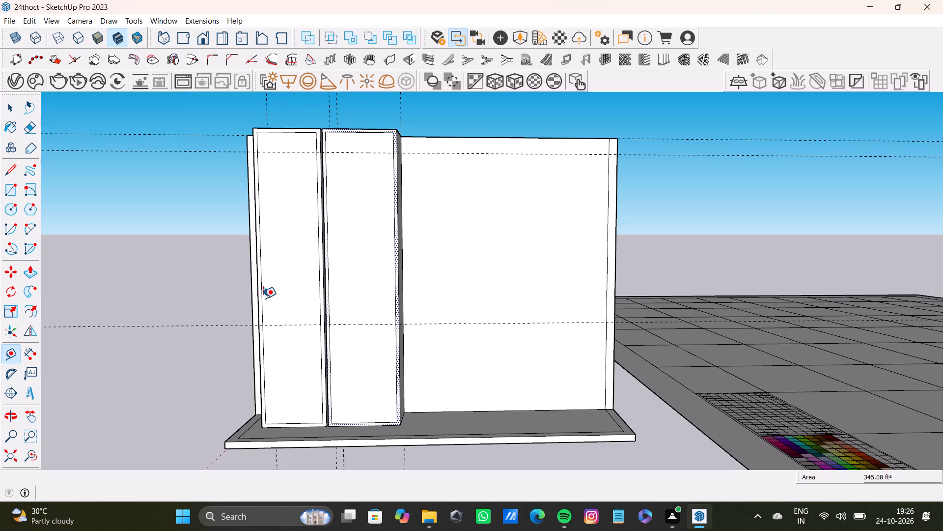
drag(263, 315, 269, 311)
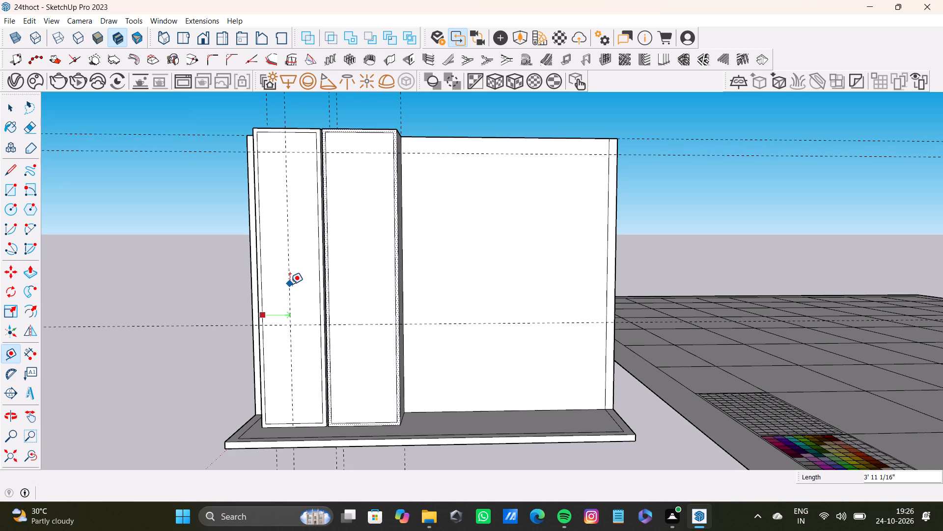
click(290, 284)
click(330, 304)
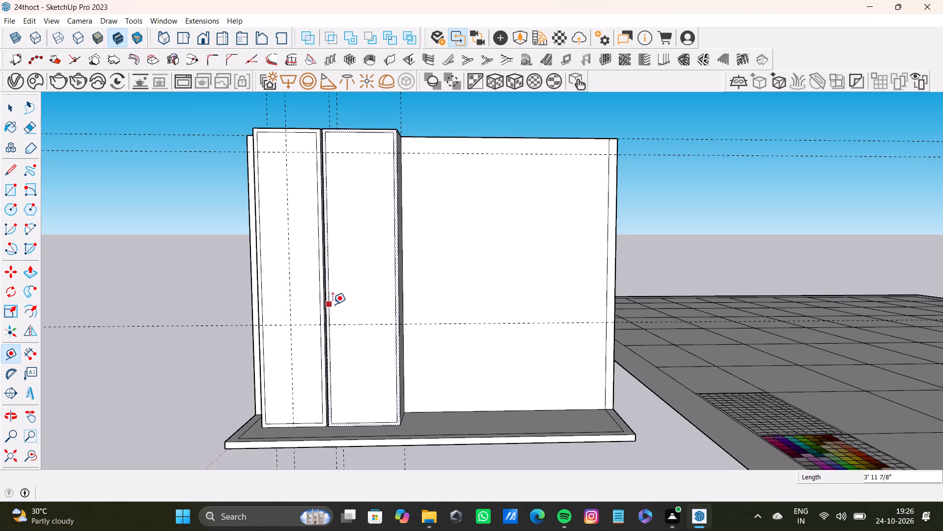
click(361, 302)
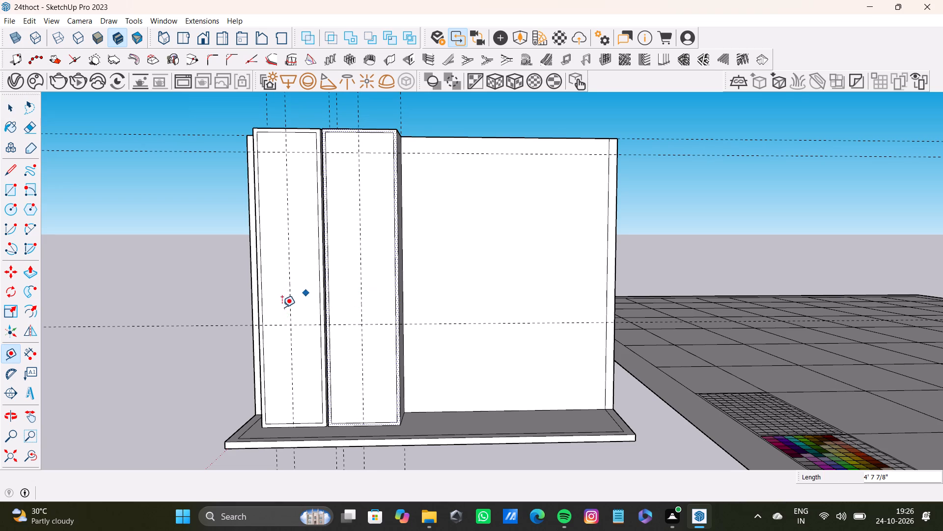
key(space)
Draw an arc between the two horizontal guides along the first block's vertical guide, bulging outward about 3' 1 5/16".
click(30, 230)
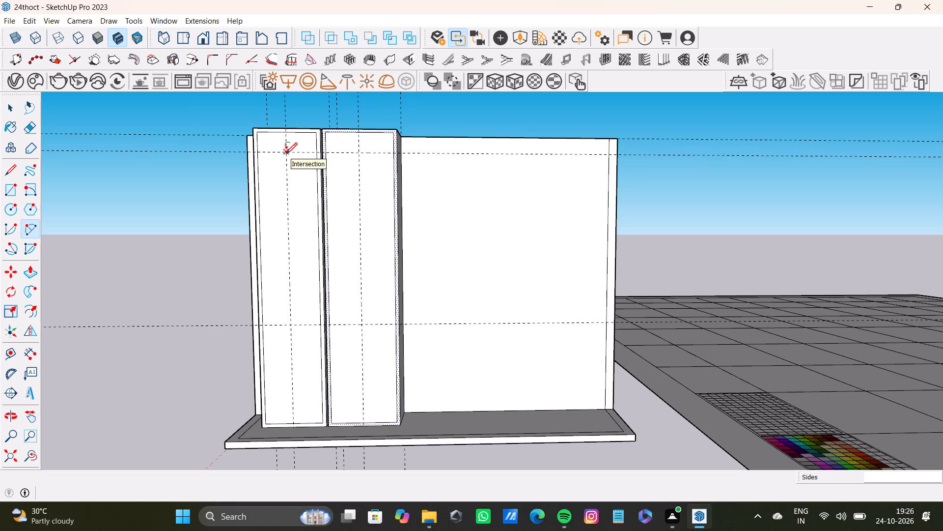
click(286, 154)
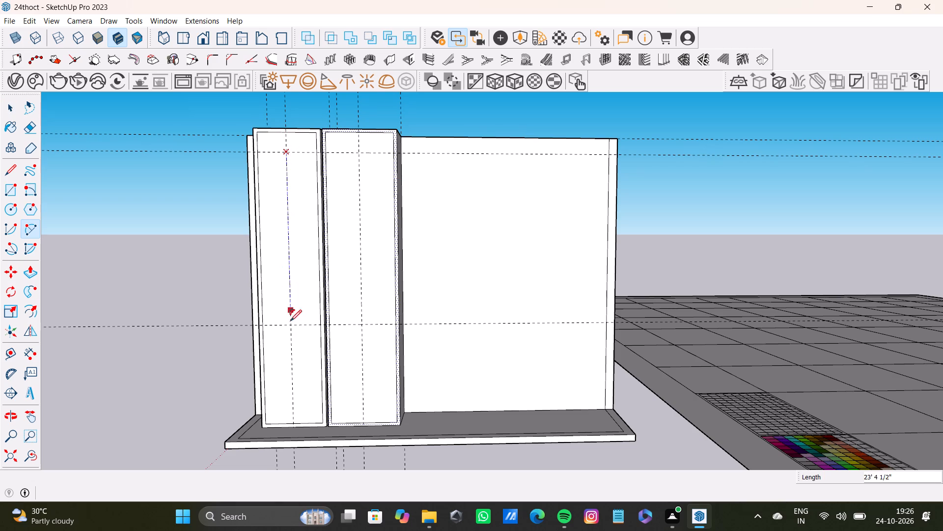
click(291, 324)
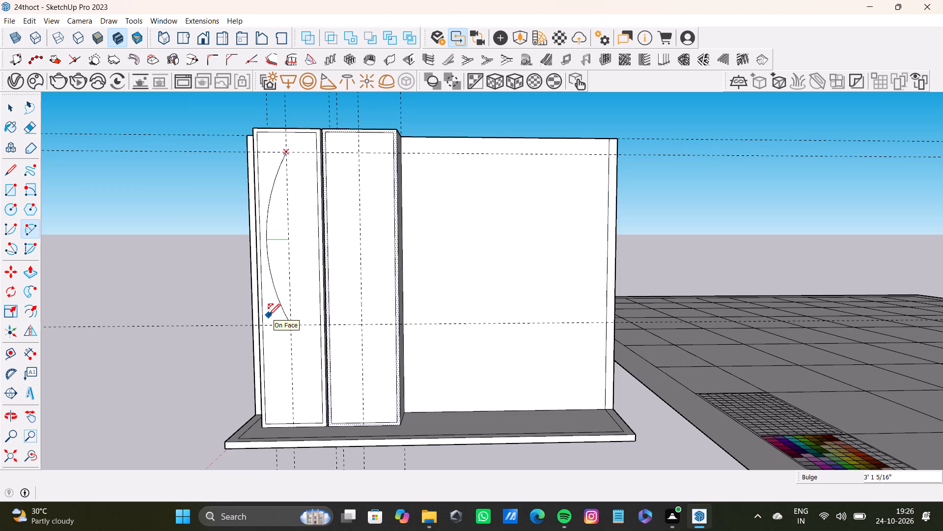
click(269, 315)
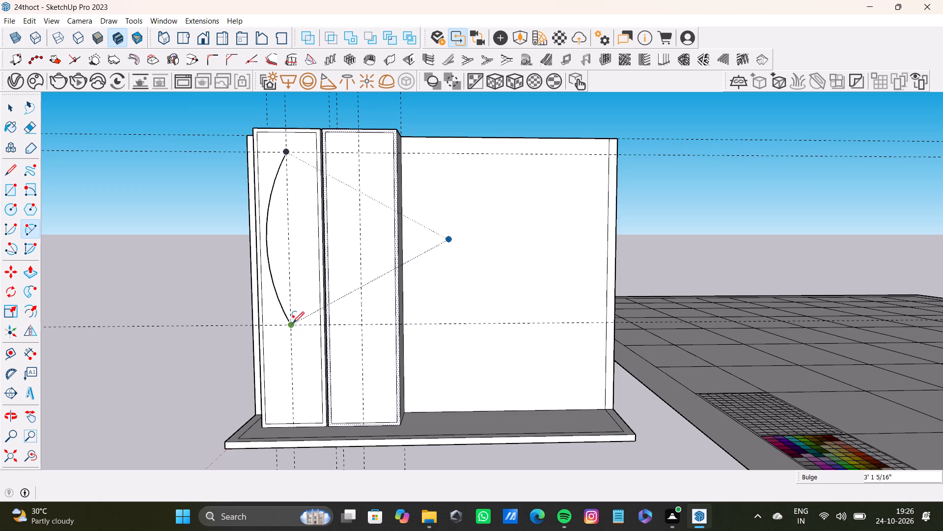
Draw a second arc from the first arc's lower end to the inset's bottom edge, bulging toward the second block.
click(293, 323)
drag(297, 423, 297, 417)
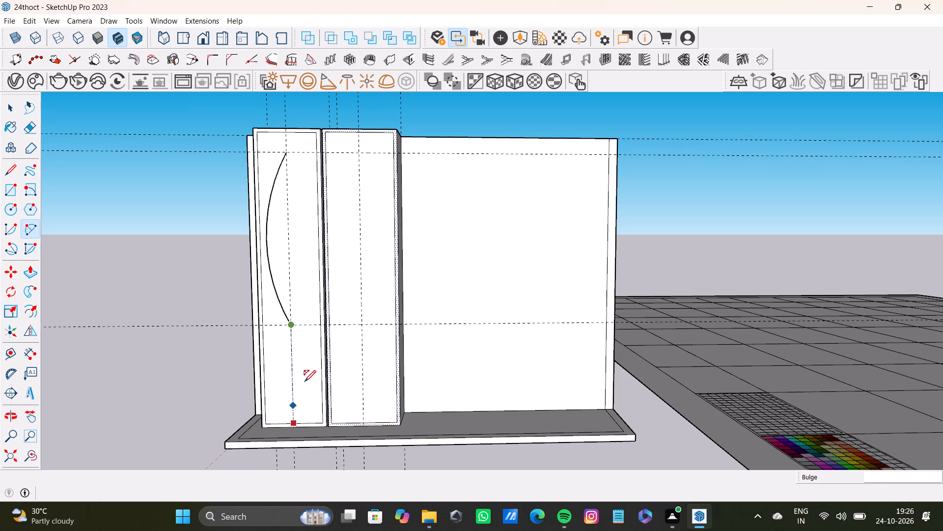
click(312, 347)
key(space)
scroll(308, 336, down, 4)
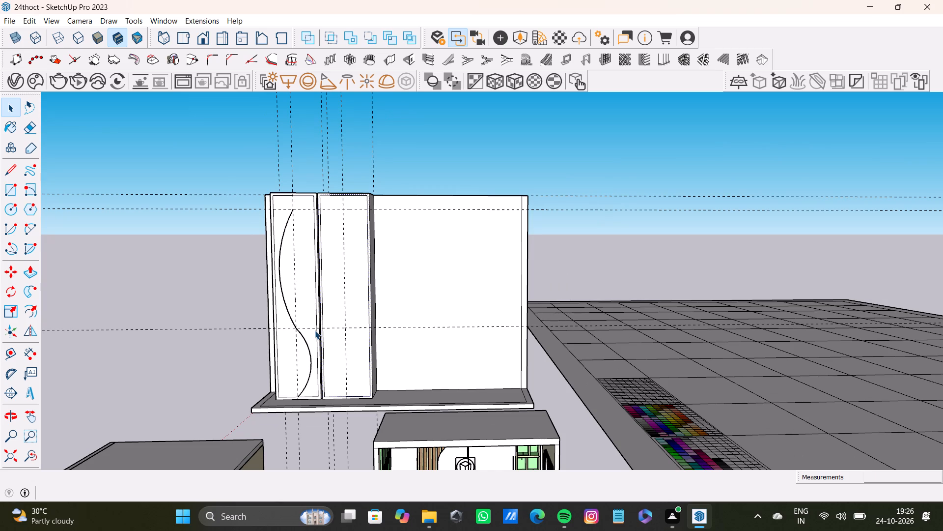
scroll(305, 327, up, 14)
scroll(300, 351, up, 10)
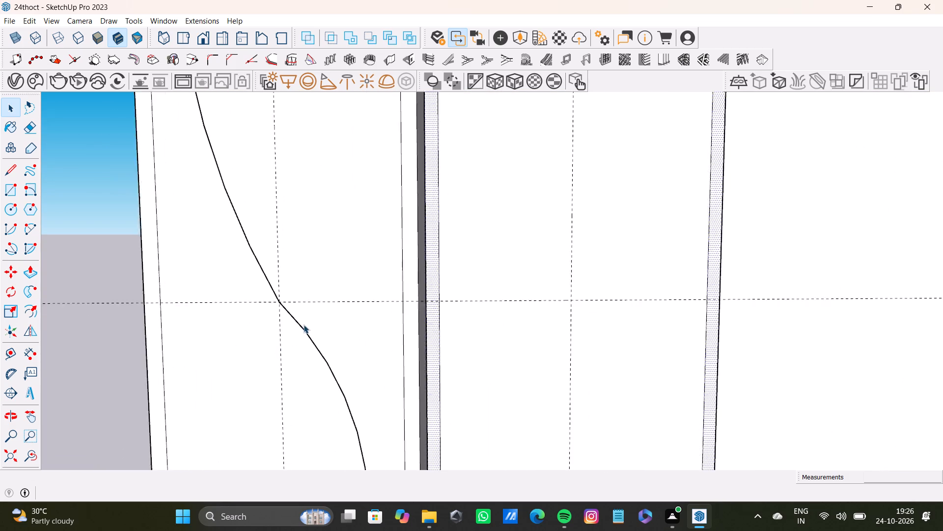
Replace the first block's lower arc with one ending at the inset's gap-side bottom corner, bulging about 1' 7/16" toward the second block.
scroll(304, 324, up, 4)
click(305, 331)
key(Delete)
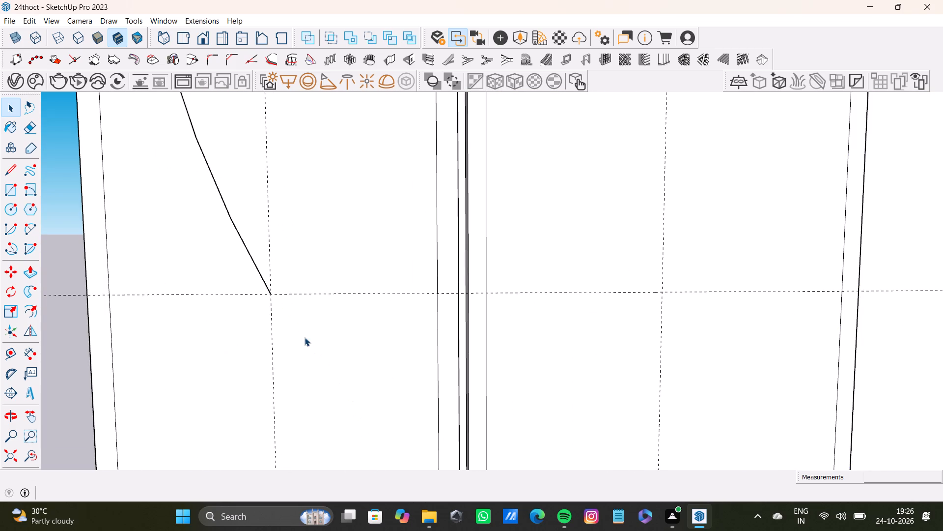
key(a)
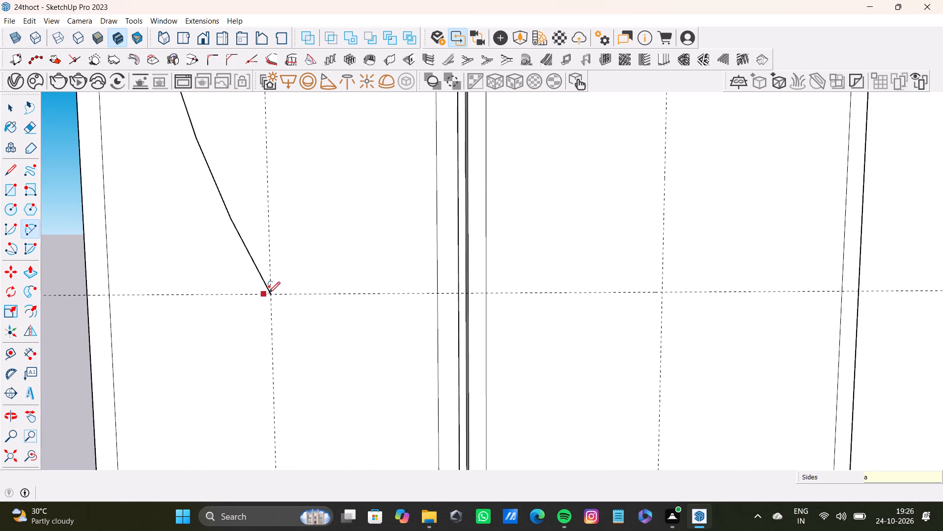
click(272, 296)
scroll(325, 359, down, 5)
shift+middle_drag(357, 399, 301, 171)
scroll(326, 243, down, 3)
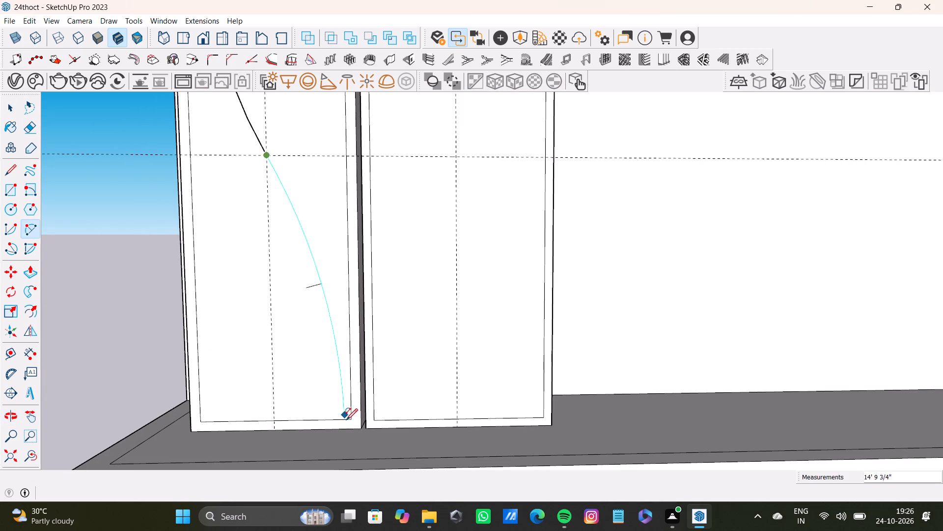
click(351, 420)
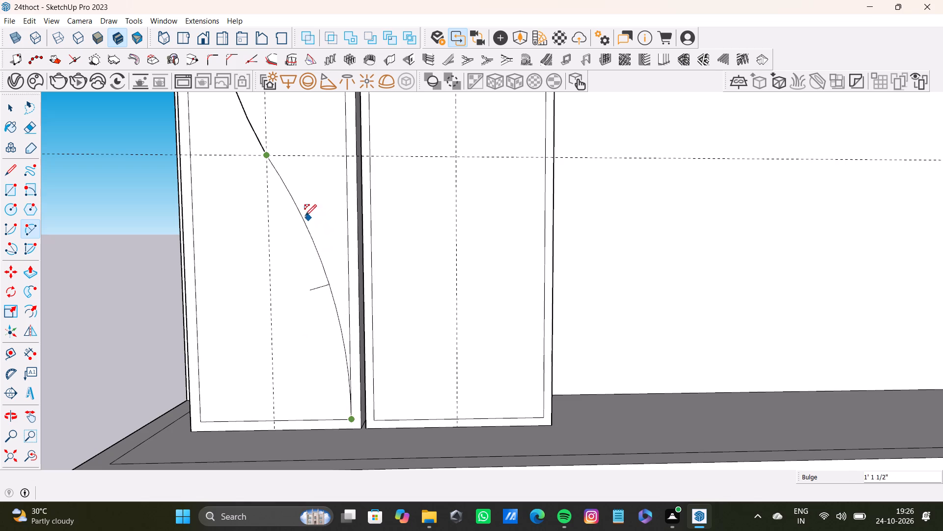
click(298, 191)
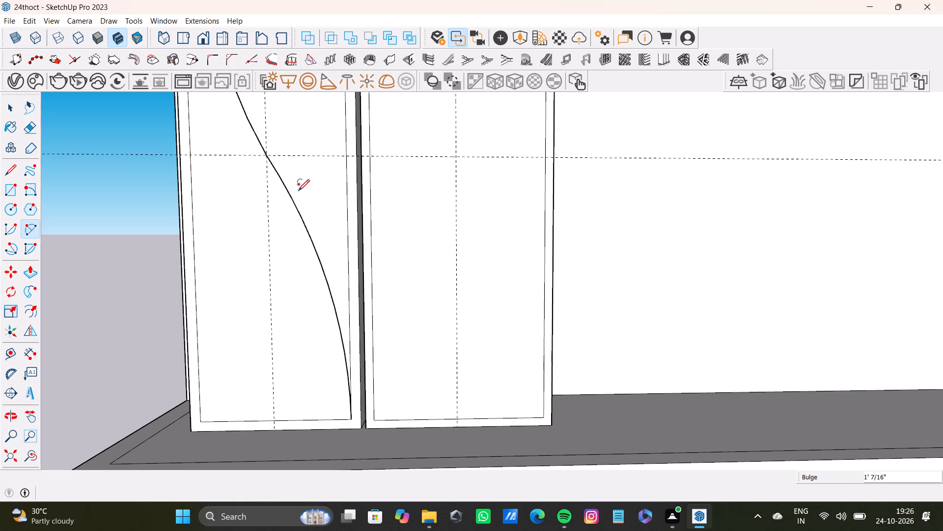
scroll(306, 210, down, 15)
shift+middle_drag(305, 242, 314, 386)
key(space)
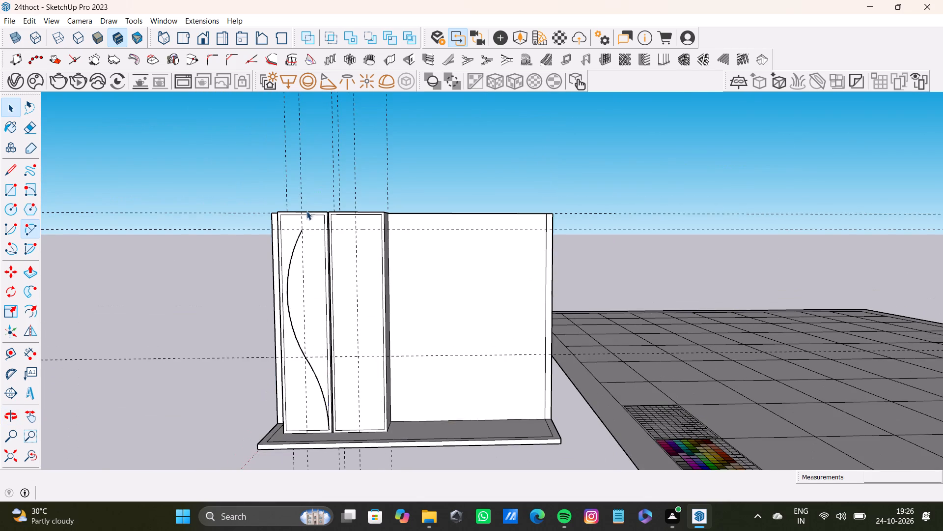
Draw an arc between the two horizontal guides along the second block's vertical guide, bulging about 3' 9" away from the first block.
scroll(325, 278, down, 4)
middle_drag(335, 301, 363, 320)
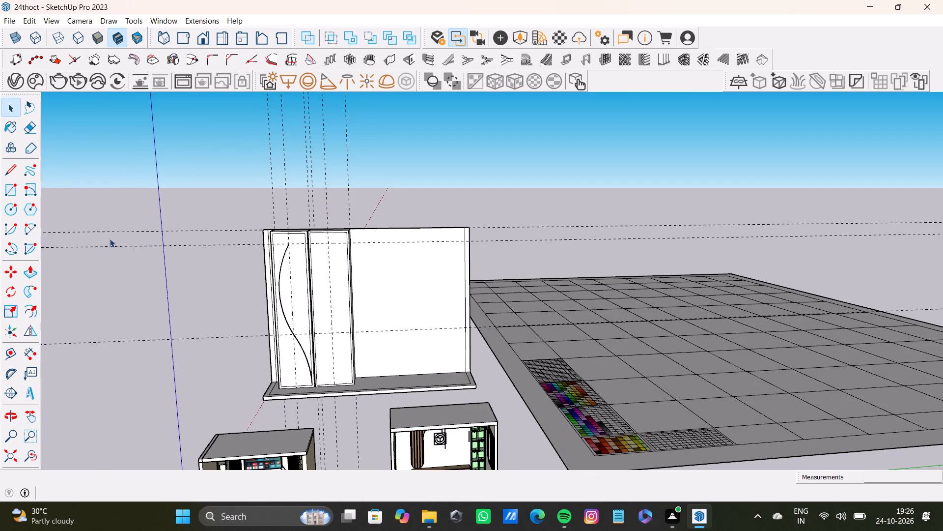
key(a)
scroll(334, 256, up, 7)
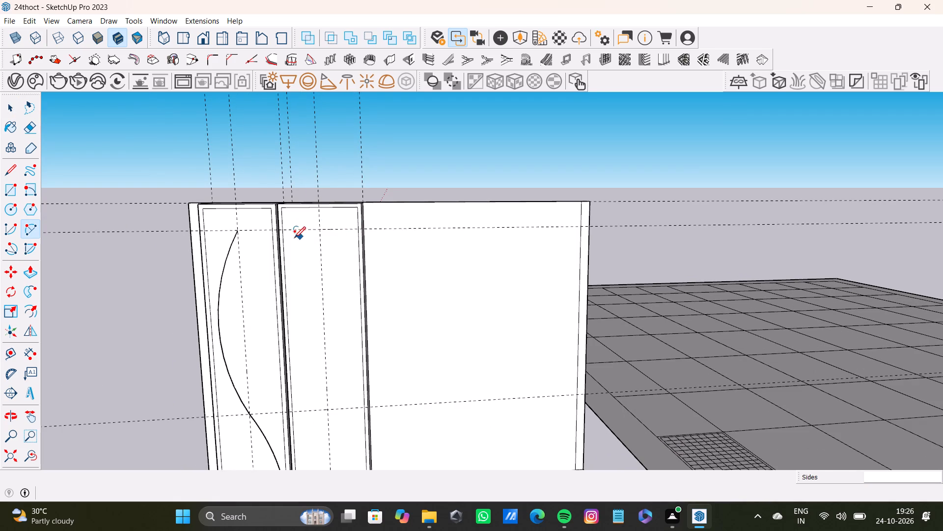
click(319, 231)
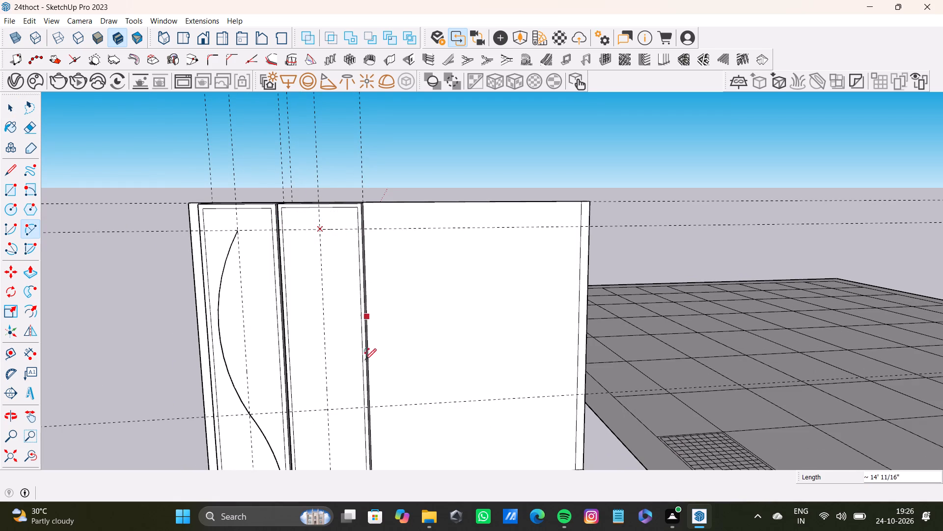
drag(332, 409, 332, 405)
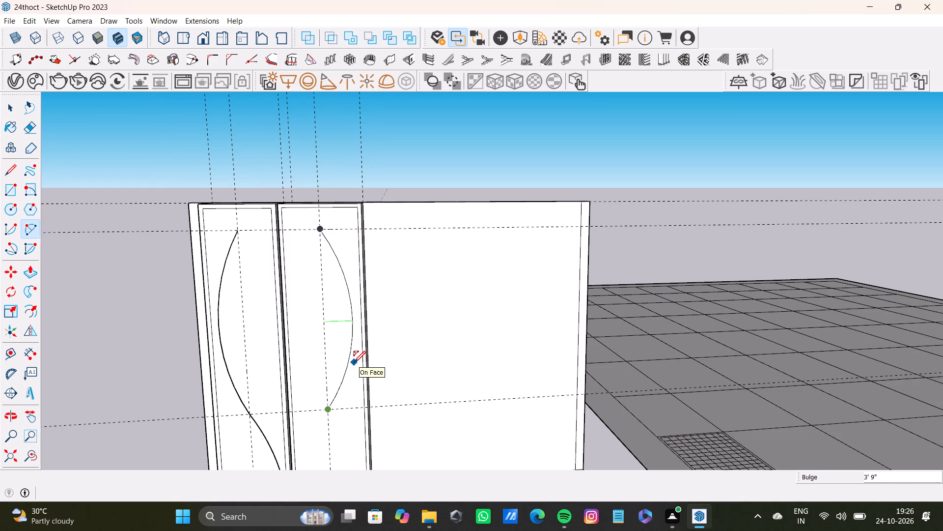
click(354, 362)
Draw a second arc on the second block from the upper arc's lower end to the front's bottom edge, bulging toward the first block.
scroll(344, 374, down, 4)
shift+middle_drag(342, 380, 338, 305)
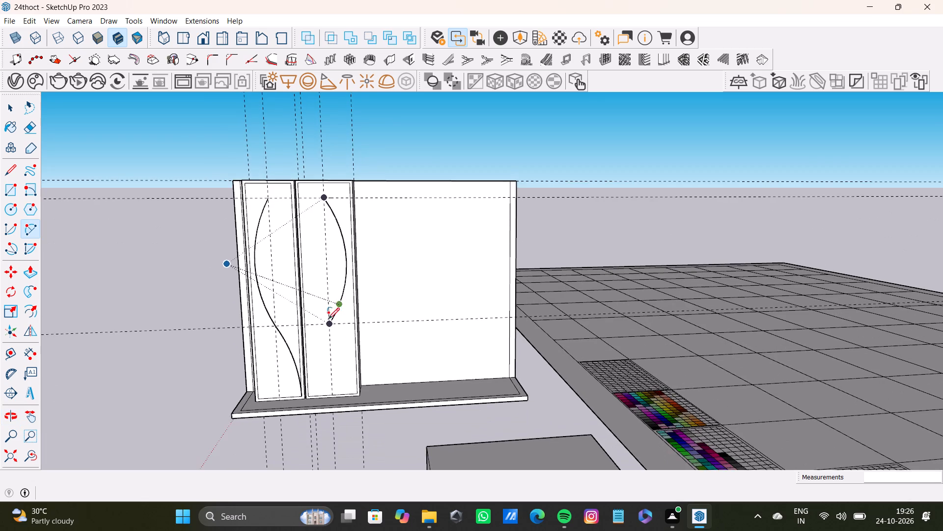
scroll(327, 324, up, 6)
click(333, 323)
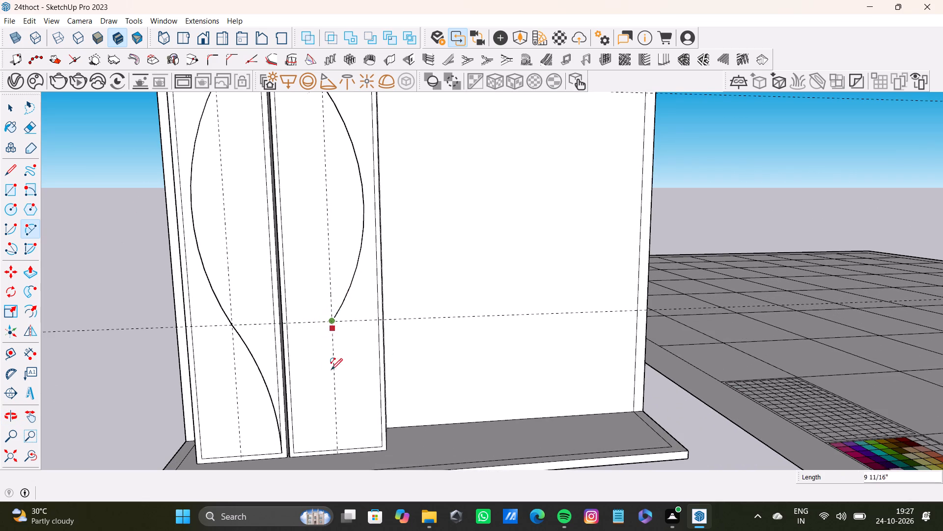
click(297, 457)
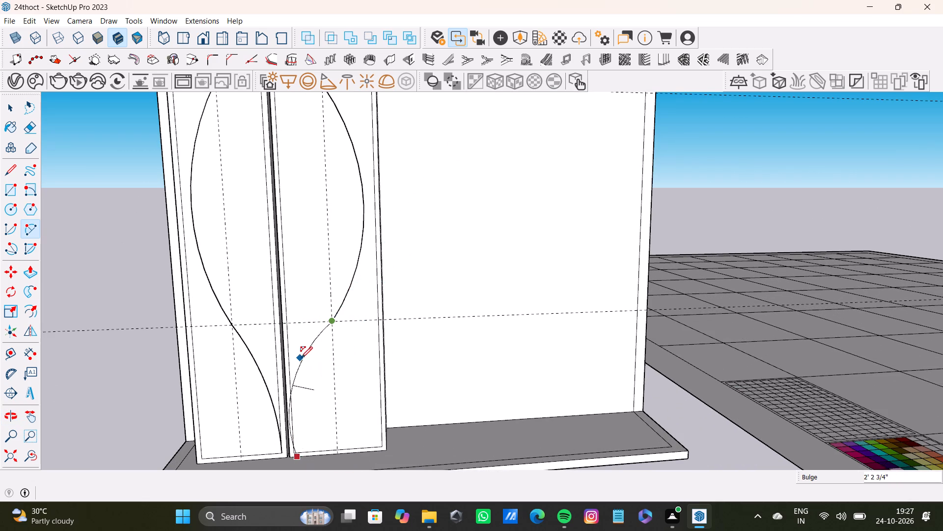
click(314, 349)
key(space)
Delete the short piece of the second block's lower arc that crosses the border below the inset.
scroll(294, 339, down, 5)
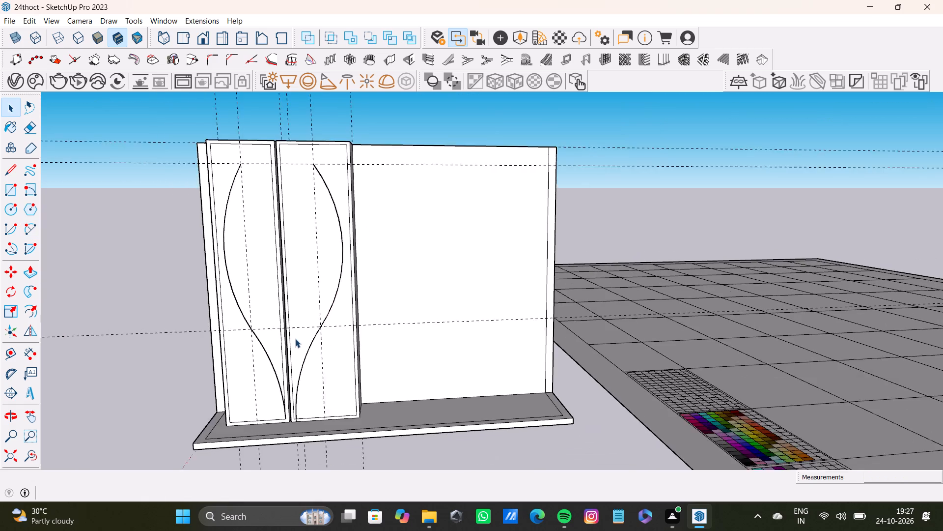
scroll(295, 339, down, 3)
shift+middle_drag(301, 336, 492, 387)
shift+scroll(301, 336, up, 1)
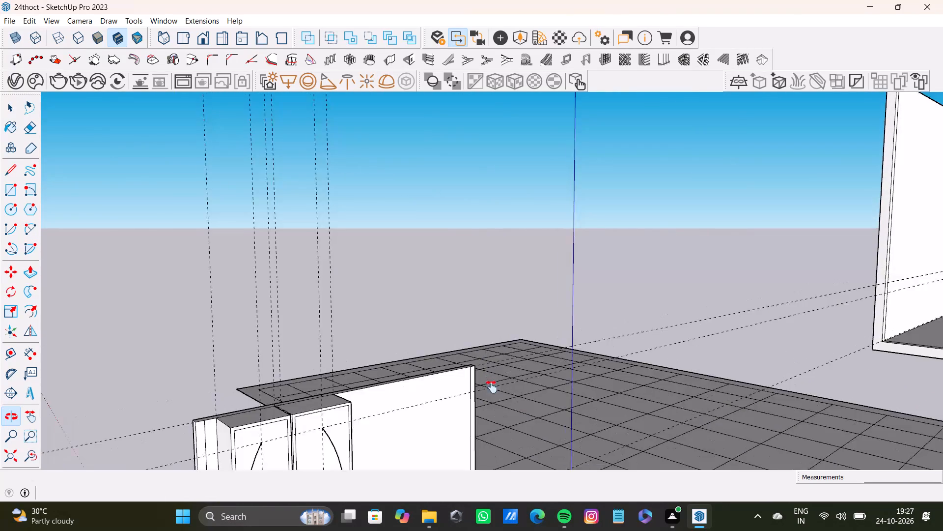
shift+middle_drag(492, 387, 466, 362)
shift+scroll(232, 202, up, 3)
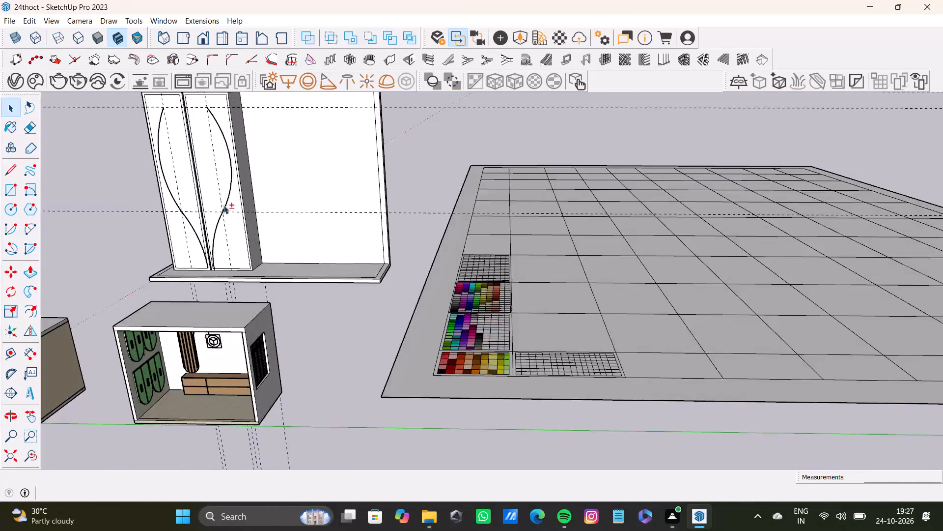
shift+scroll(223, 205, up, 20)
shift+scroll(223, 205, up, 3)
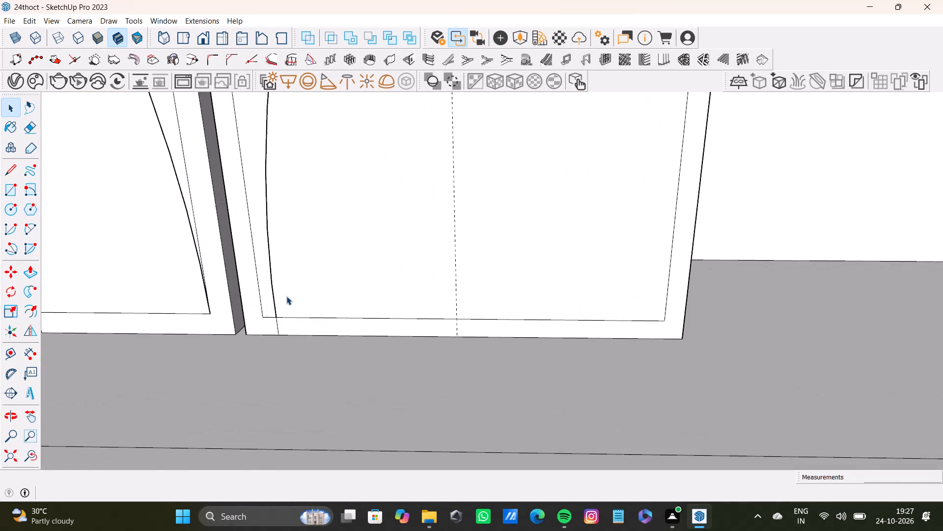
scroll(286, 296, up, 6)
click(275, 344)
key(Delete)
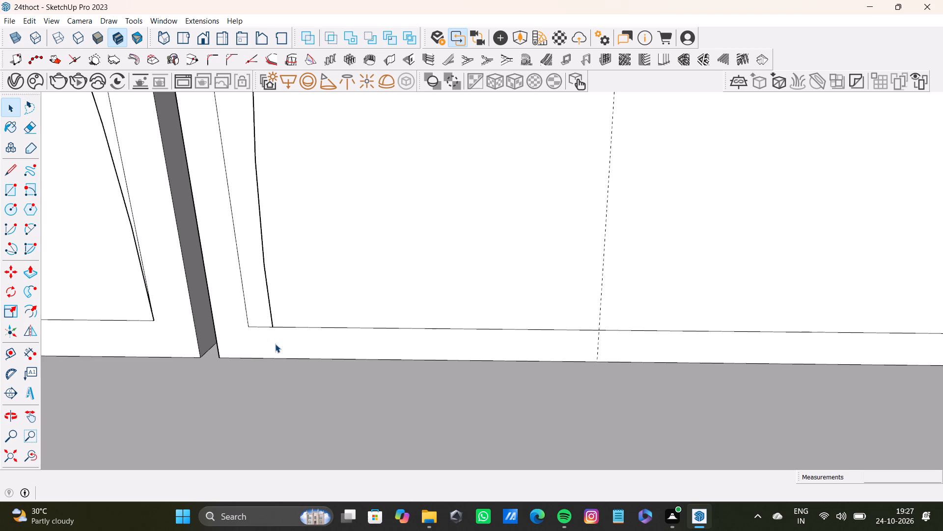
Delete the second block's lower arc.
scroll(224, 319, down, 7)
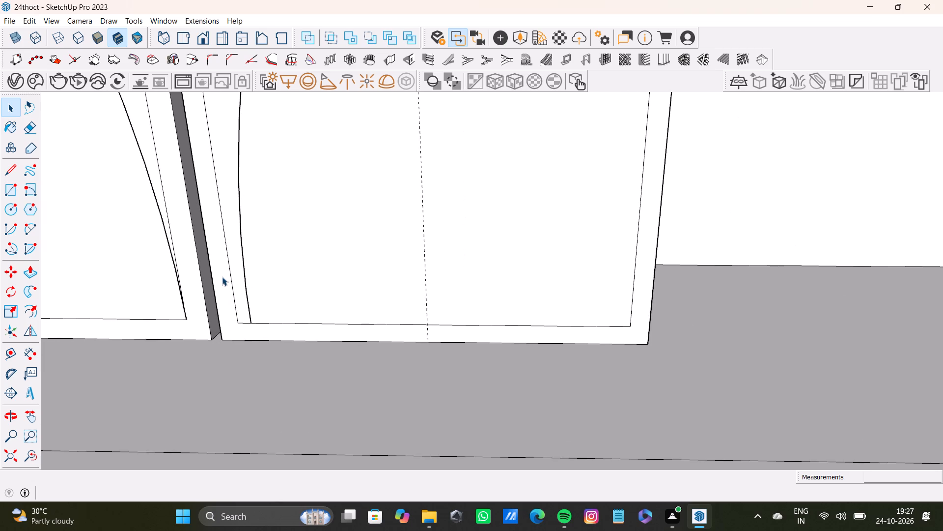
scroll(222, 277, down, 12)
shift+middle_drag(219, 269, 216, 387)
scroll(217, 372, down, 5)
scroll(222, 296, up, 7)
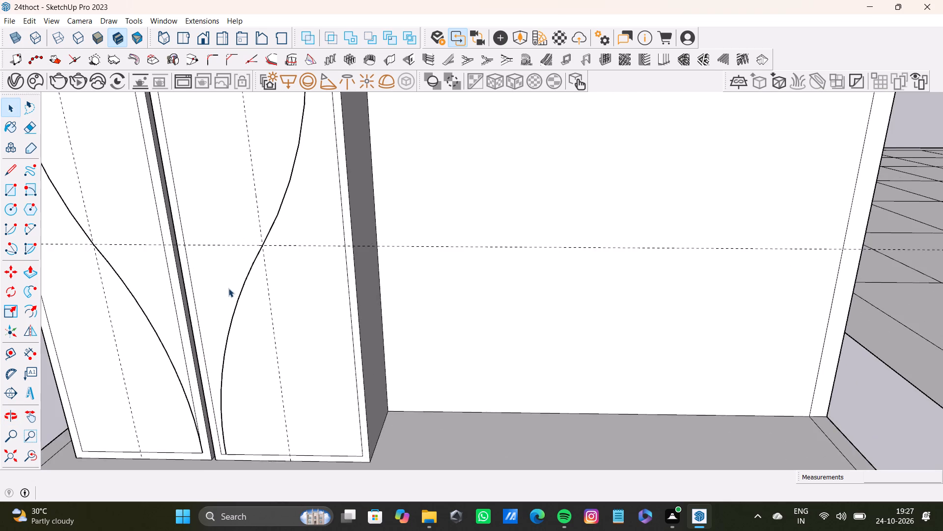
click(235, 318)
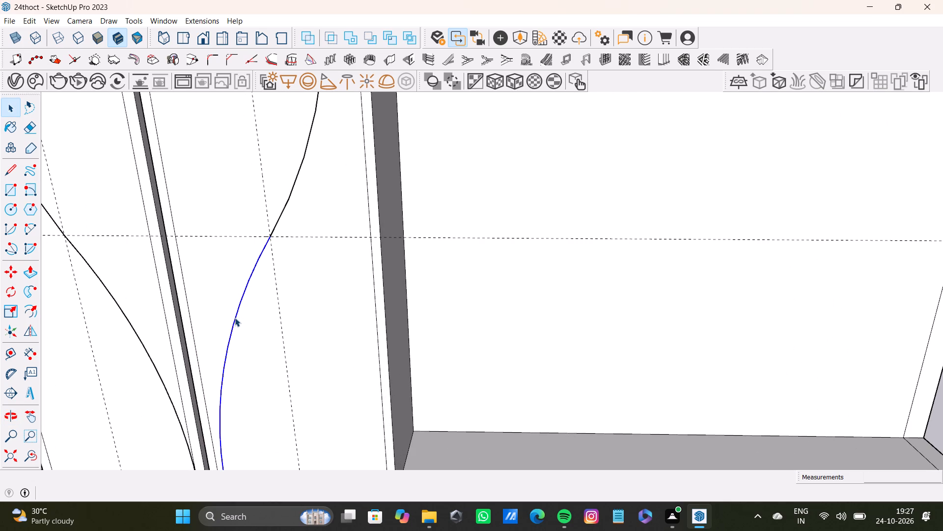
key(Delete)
Draw an arc from the second block's upper arc to its inset's gap-side bottom corner, bulging about 1' 1 1/8" toward the first block.
key(a)
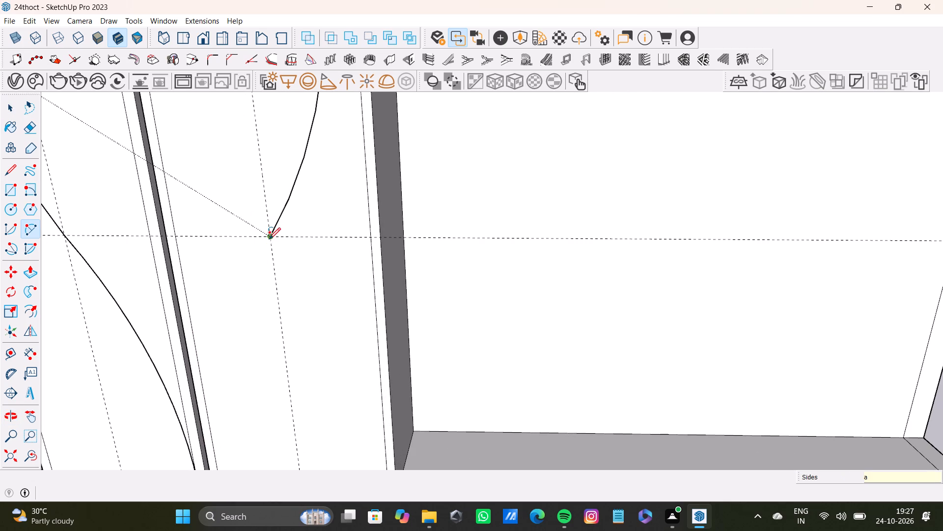
click(269, 239)
scroll(233, 361, down, 4)
shift+middle_drag(240, 369, 266, 301)
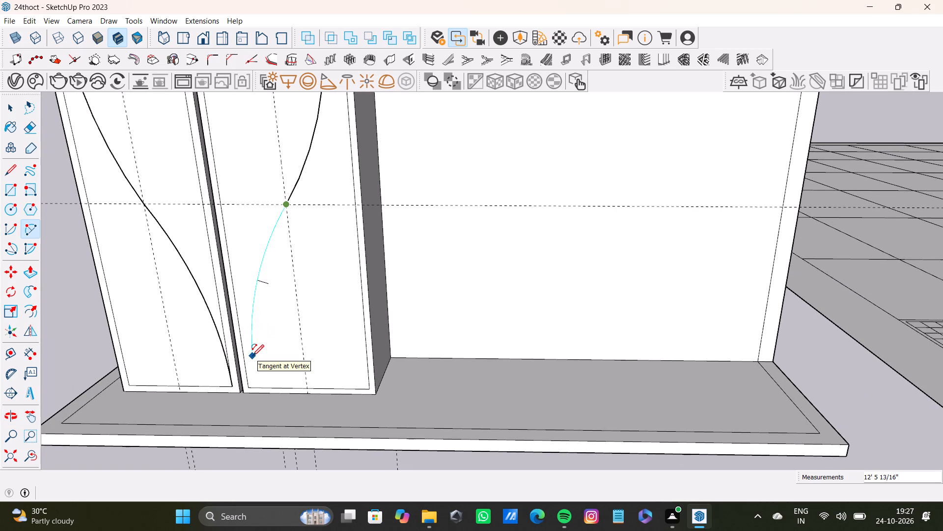
click(248, 388)
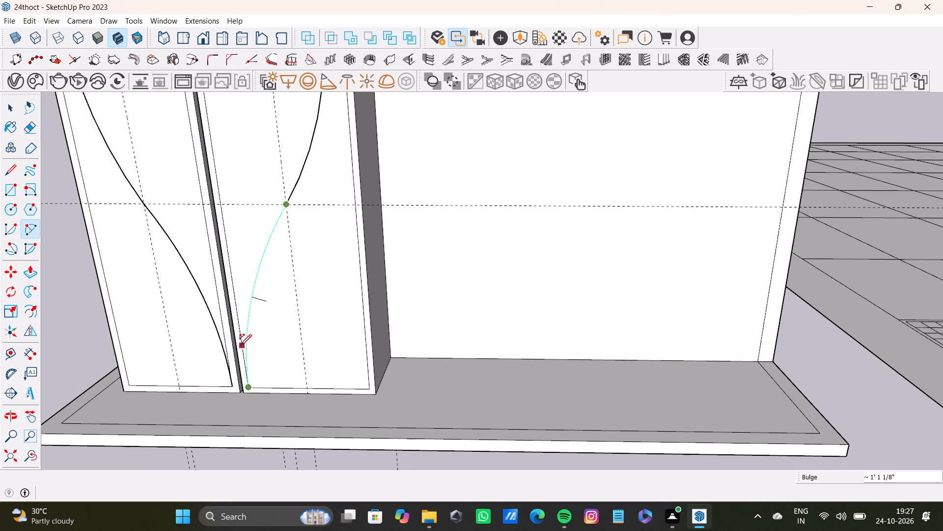
click(240, 346)
key(space)
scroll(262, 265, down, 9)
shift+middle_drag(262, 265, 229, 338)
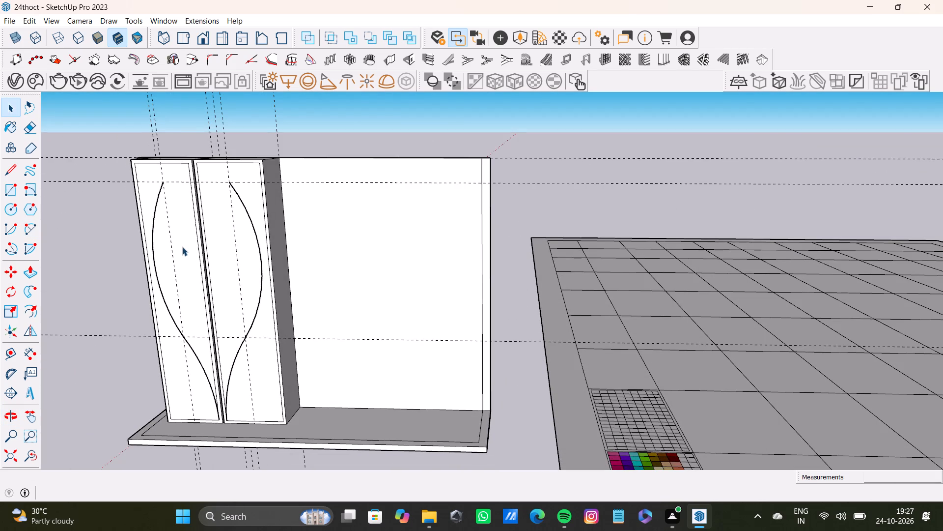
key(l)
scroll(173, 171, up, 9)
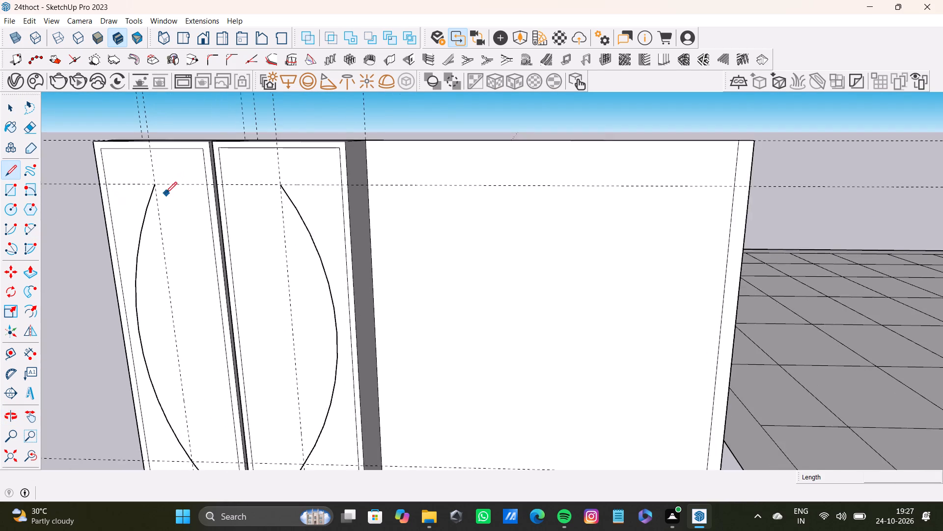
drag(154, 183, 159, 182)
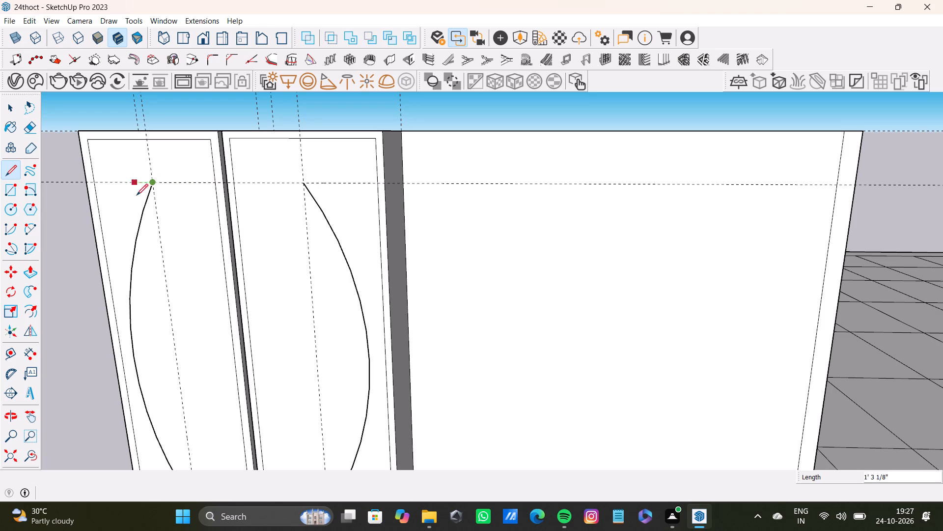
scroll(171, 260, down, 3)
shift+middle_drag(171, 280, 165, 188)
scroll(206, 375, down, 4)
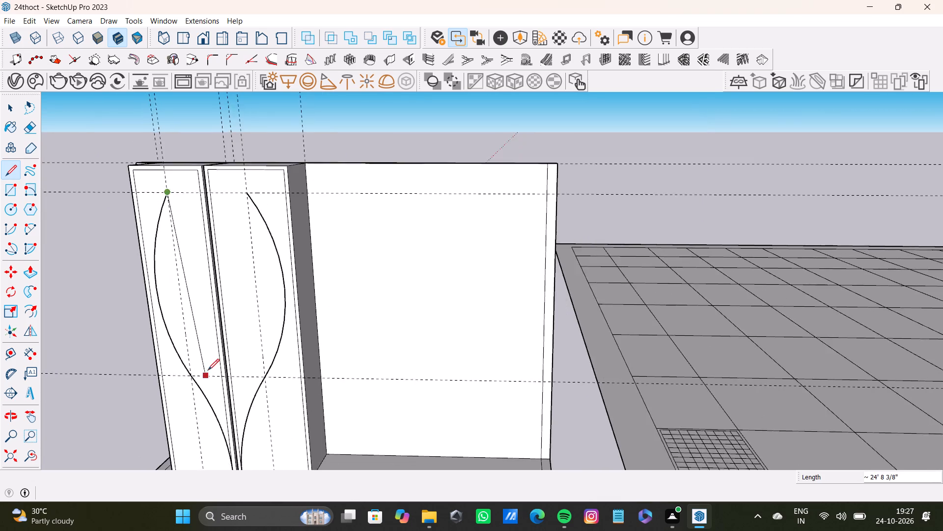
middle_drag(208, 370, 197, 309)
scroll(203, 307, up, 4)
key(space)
Examine the curves on both block fronts and select the second block's inset face to check how far it extends.
scroll(193, 288, down, 9)
scroll(192, 363, up, 2)
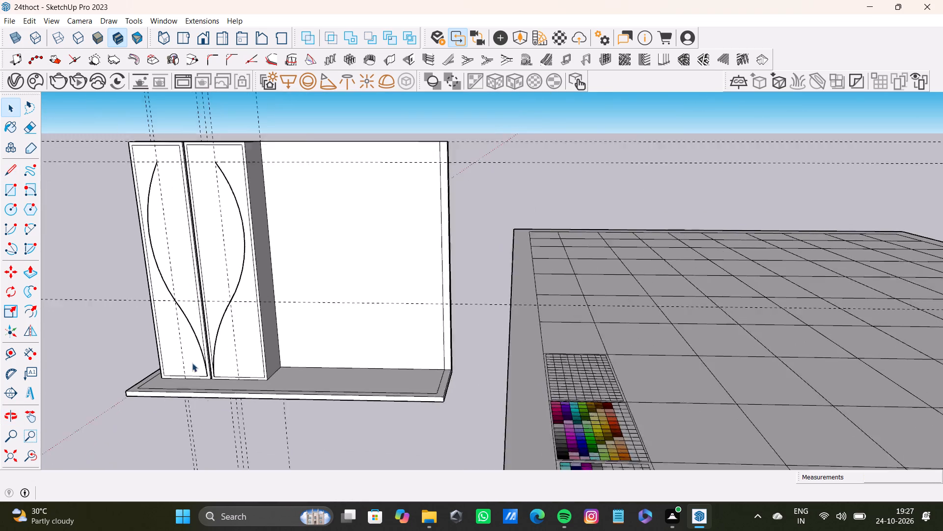
scroll(192, 363, up, 11)
scroll(204, 360, down, 7)
scroll(187, 254, down, 6)
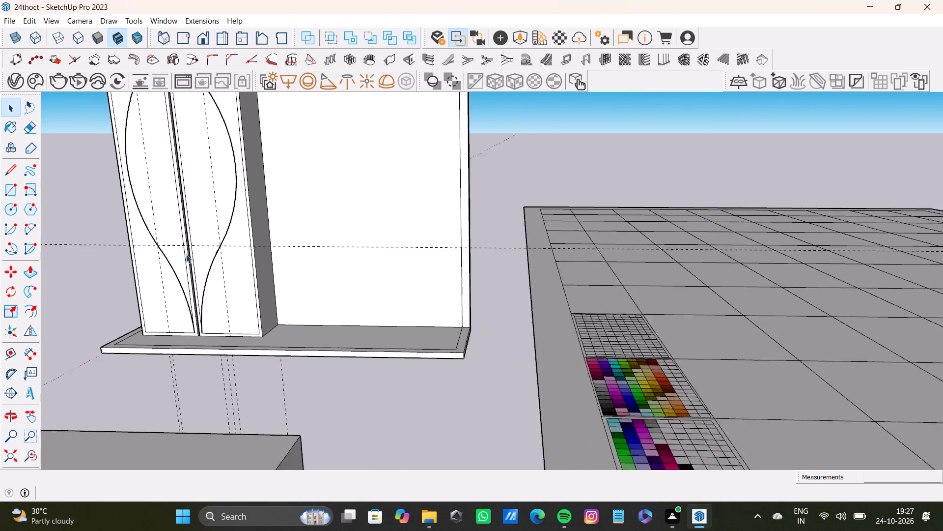
scroll(186, 254, down, 1)
shift+middle_drag(185, 255, 226, 353)
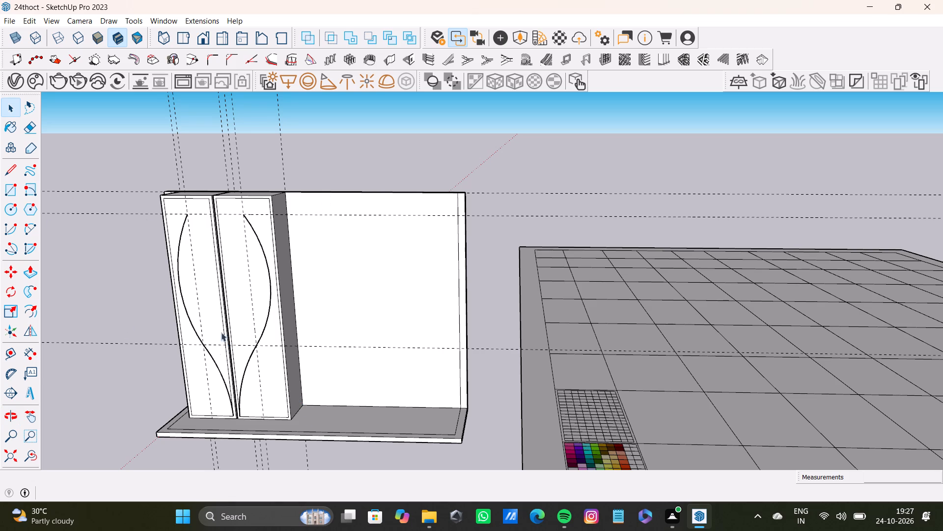
scroll(213, 271, down, 7)
middle_drag(271, 254, 348, 290)
scroll(231, 292, up, 8)
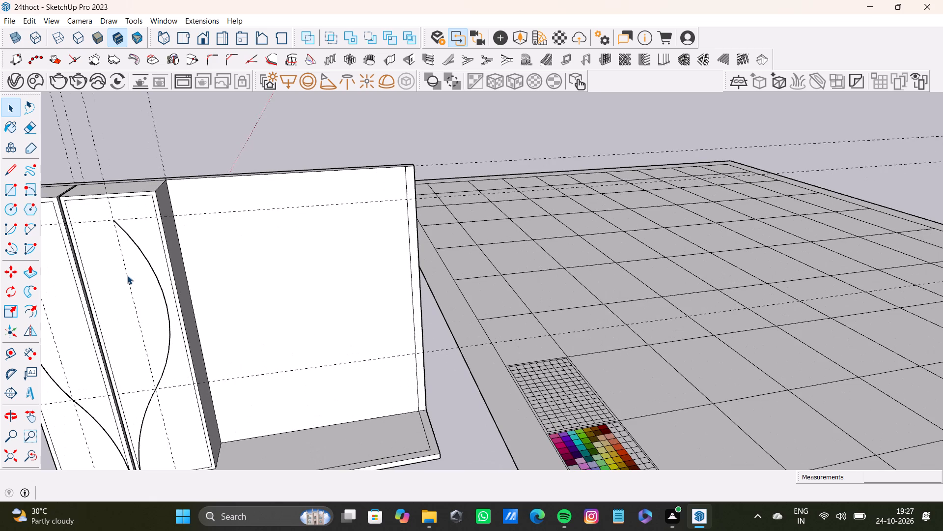
click(119, 275)
scroll(97, 222, down, 3)
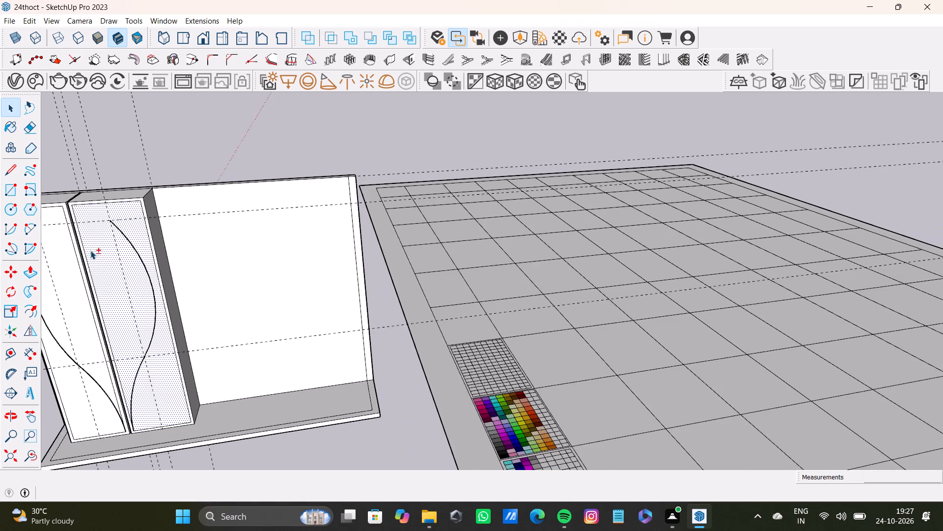
shift+middle_drag(90, 250, 240, 220)
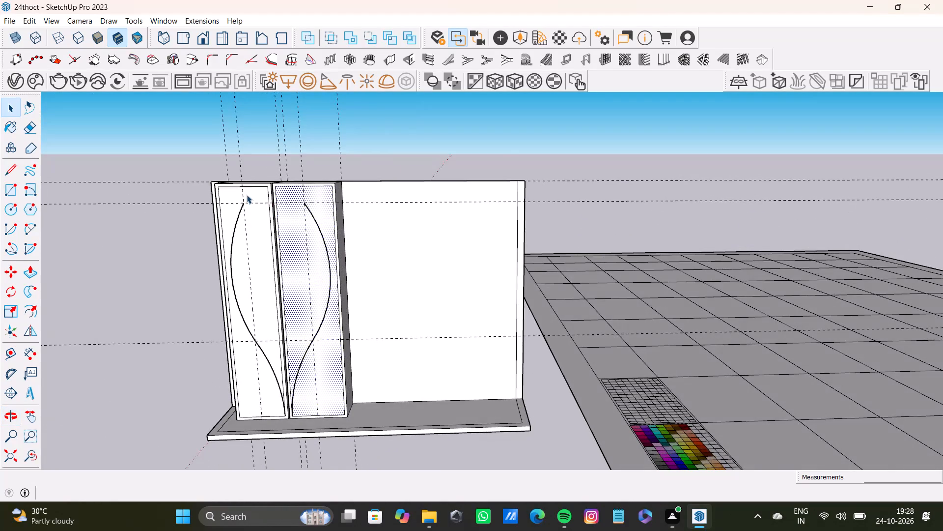
scroll(247, 195, up, 9)
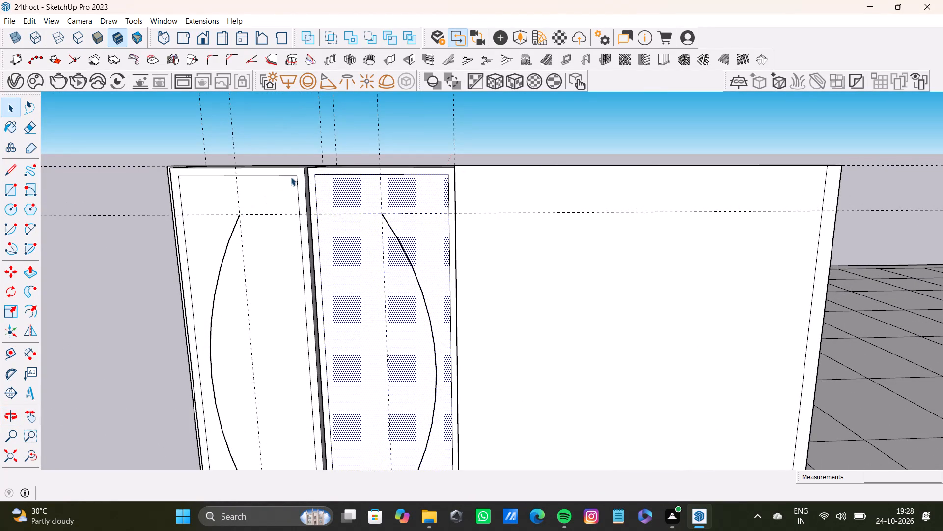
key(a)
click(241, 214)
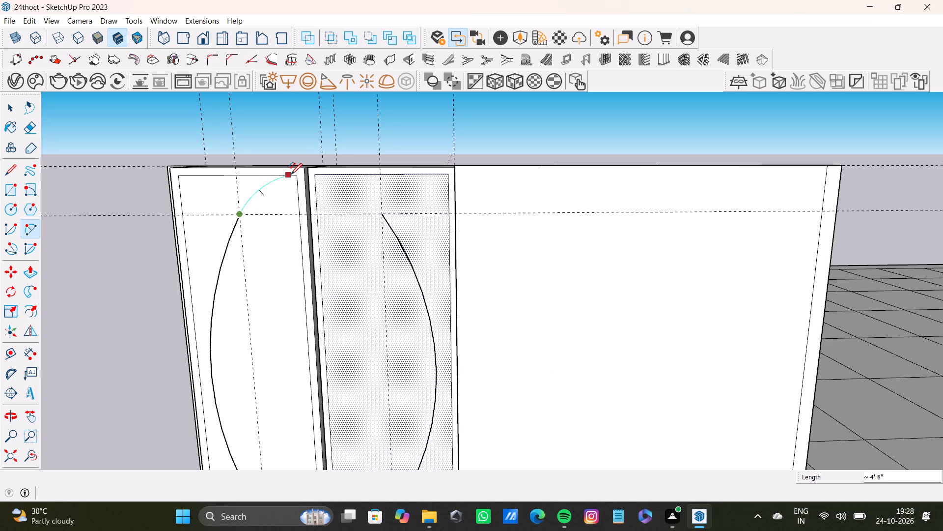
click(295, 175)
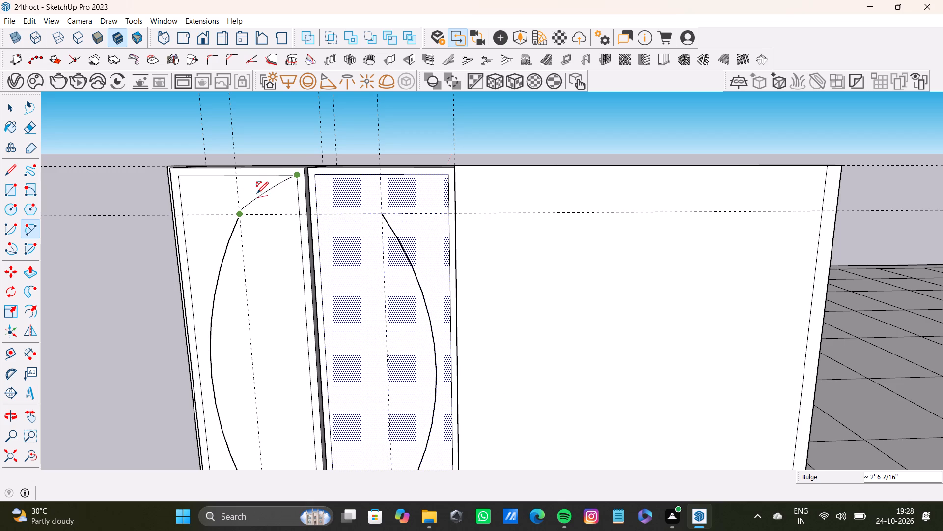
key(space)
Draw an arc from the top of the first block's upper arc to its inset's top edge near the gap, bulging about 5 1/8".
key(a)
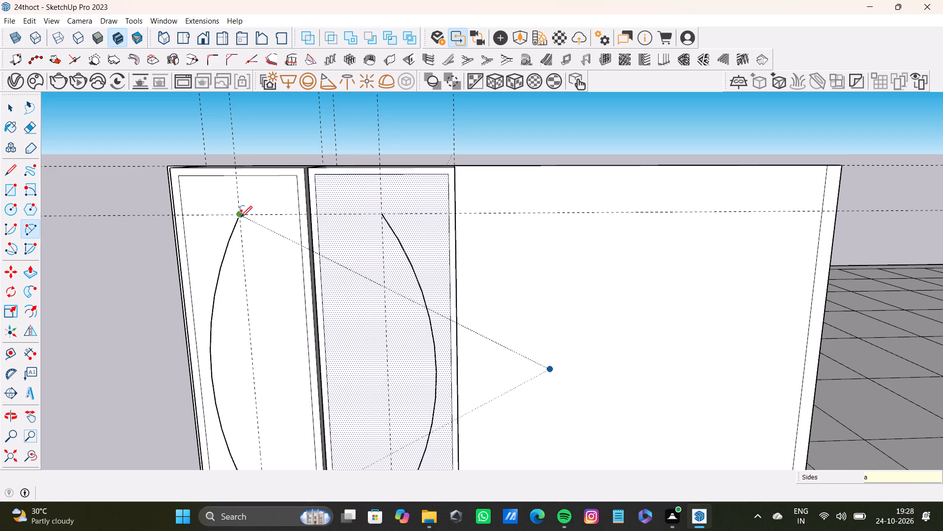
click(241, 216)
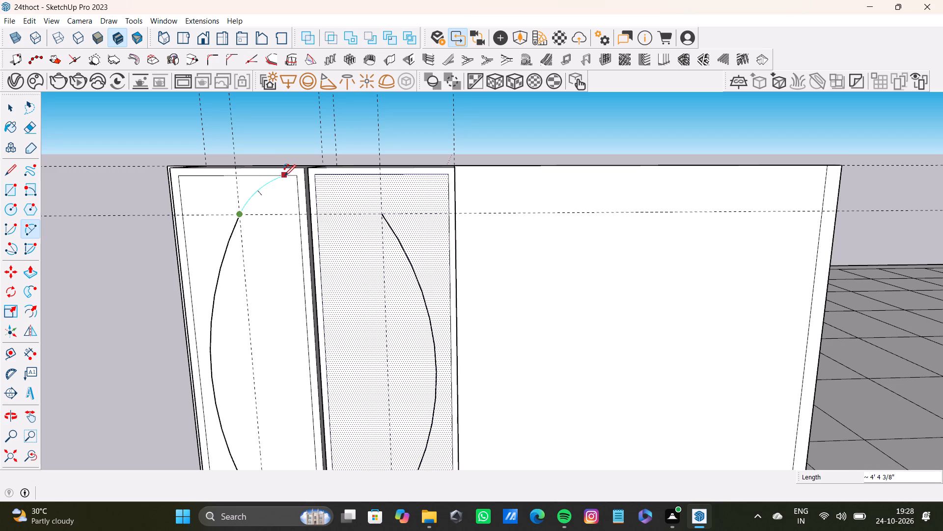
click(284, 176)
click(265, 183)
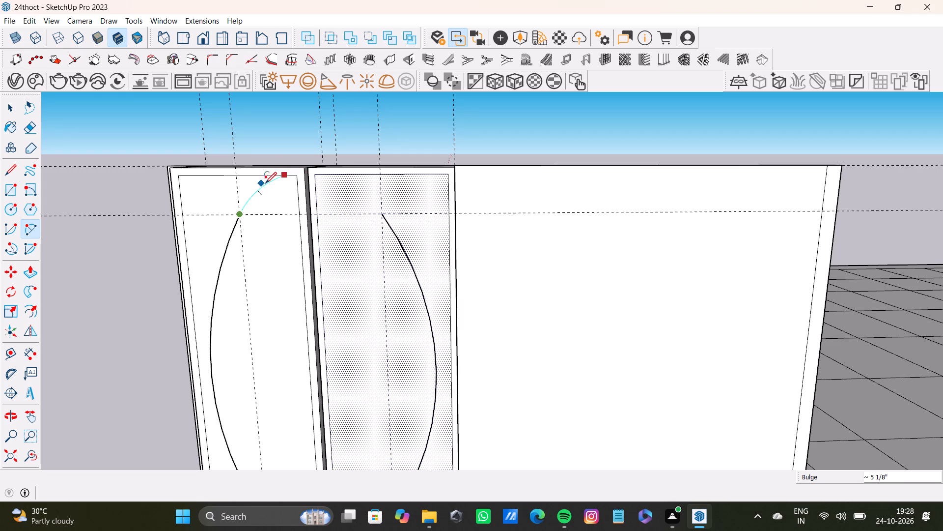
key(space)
Draw an arc from the second block's inset top edge, near the gap, to the top end of that block's upper arc.
scroll(336, 211, down, 8)
middle_drag(357, 215, 369, 206)
key(a)
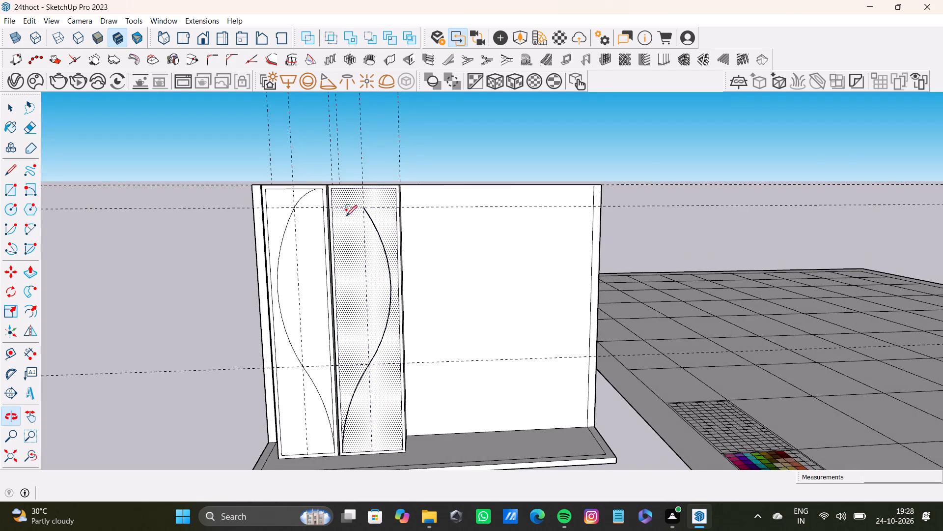
scroll(329, 219, up, 8)
middle_drag(360, 181, 335, 168)
scroll(343, 162, up, 3)
click(357, 159)
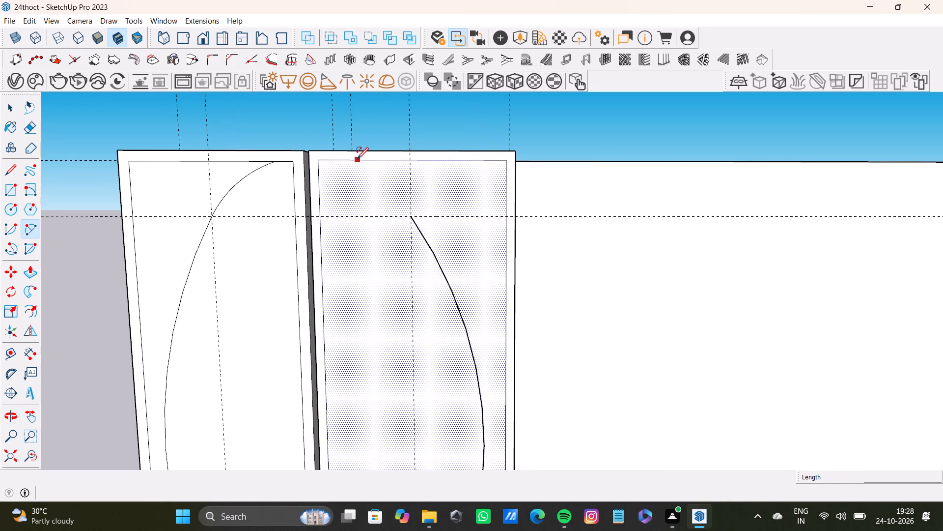
click(413, 217)
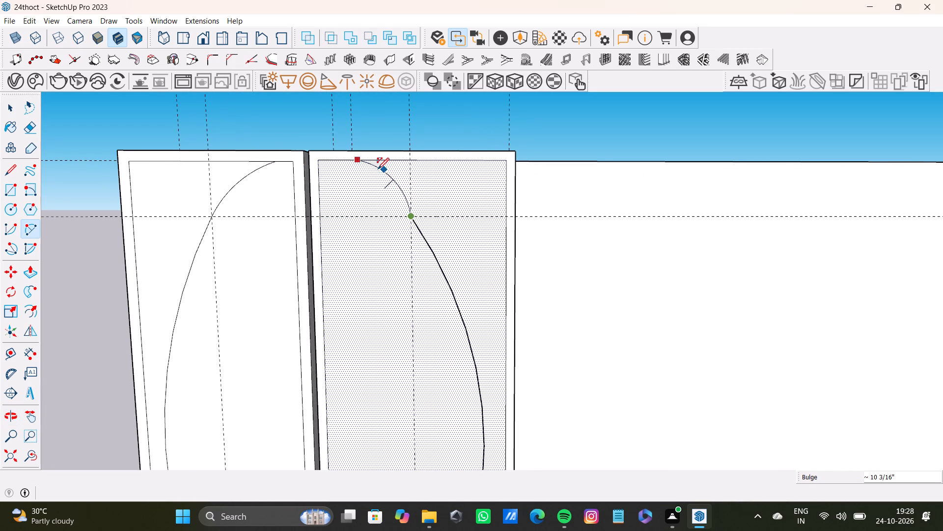
click(366, 169)
key(space)
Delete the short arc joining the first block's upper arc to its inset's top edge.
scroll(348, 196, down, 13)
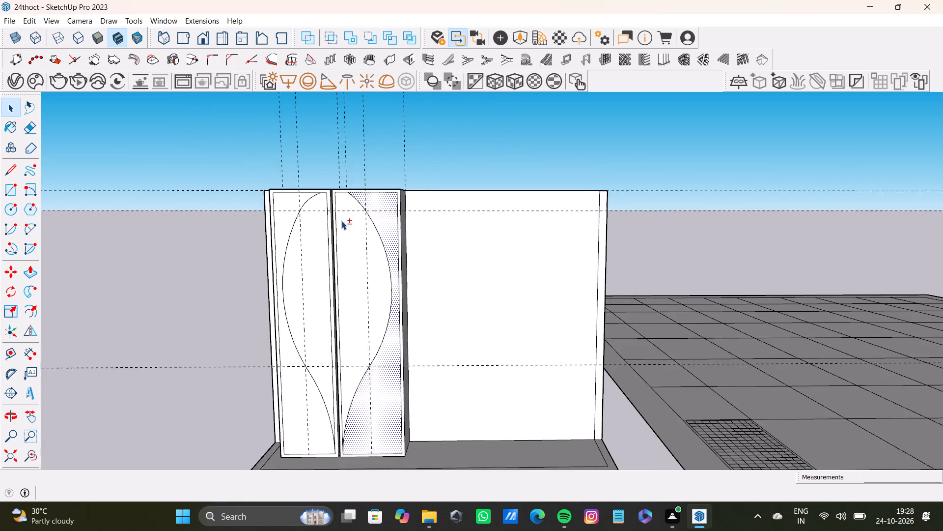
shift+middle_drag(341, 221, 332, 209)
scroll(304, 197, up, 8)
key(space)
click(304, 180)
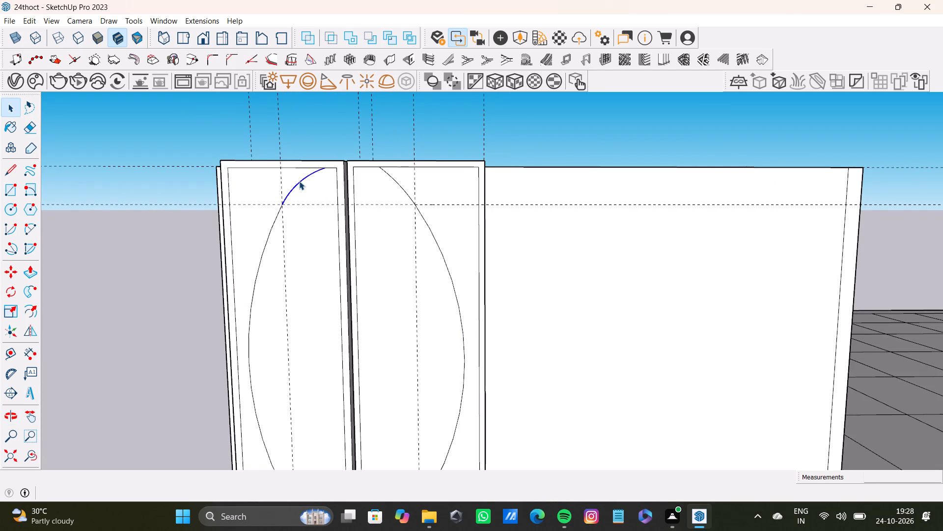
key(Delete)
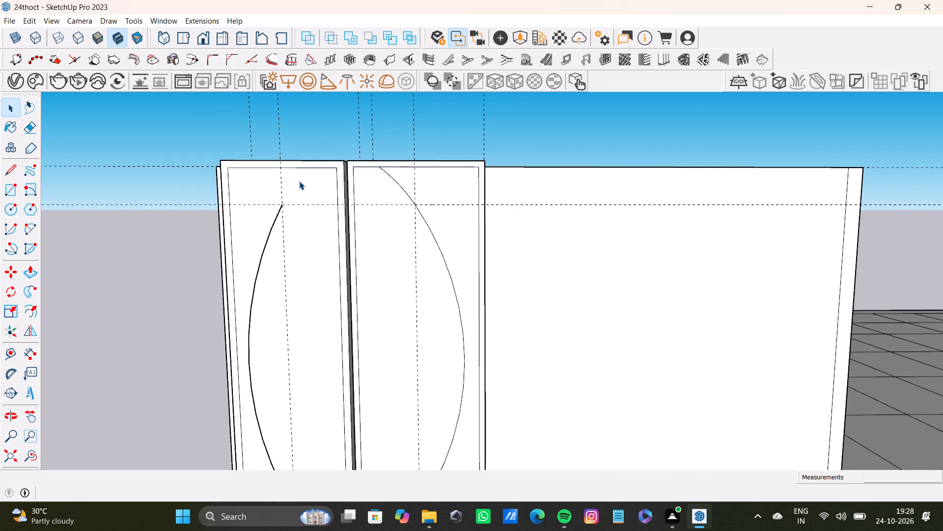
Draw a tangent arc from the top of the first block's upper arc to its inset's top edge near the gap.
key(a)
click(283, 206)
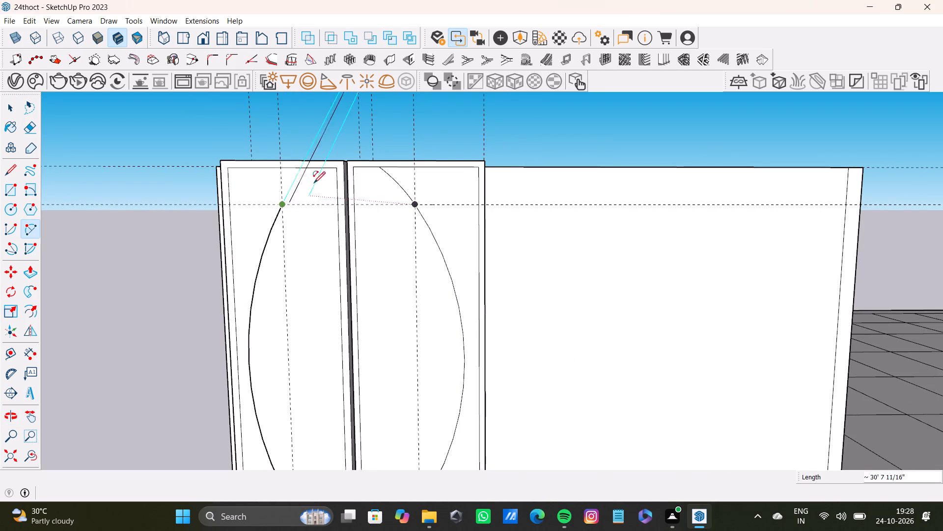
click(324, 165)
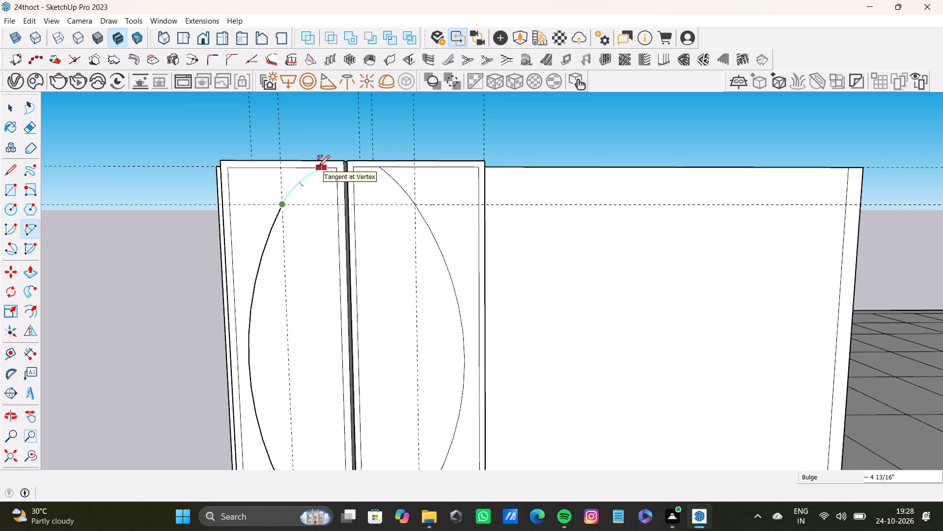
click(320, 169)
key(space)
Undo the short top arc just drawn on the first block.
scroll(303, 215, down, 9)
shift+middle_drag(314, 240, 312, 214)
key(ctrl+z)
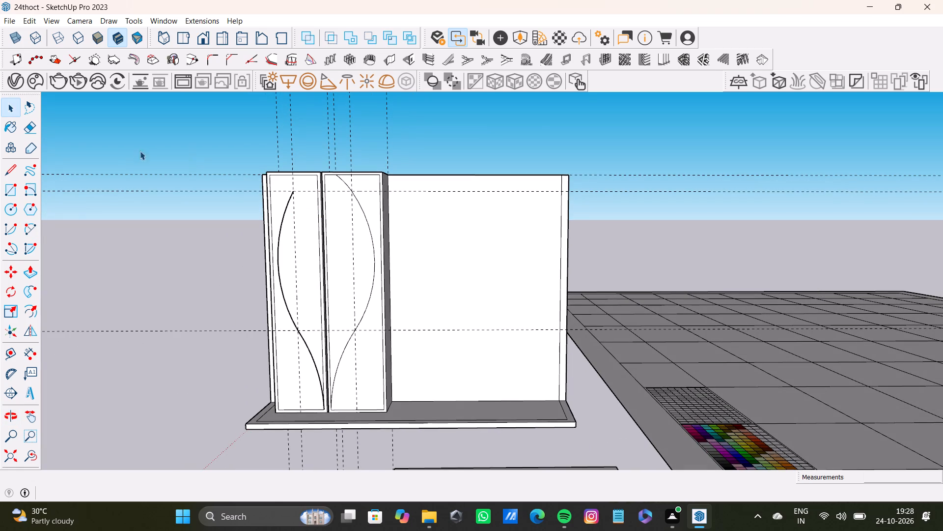
Draw an arc from the first block's inset top edge to the top of its upper arc, bulging about 4 1/8" away from the gap.
click(24, 229)
scroll(304, 192, up, 13)
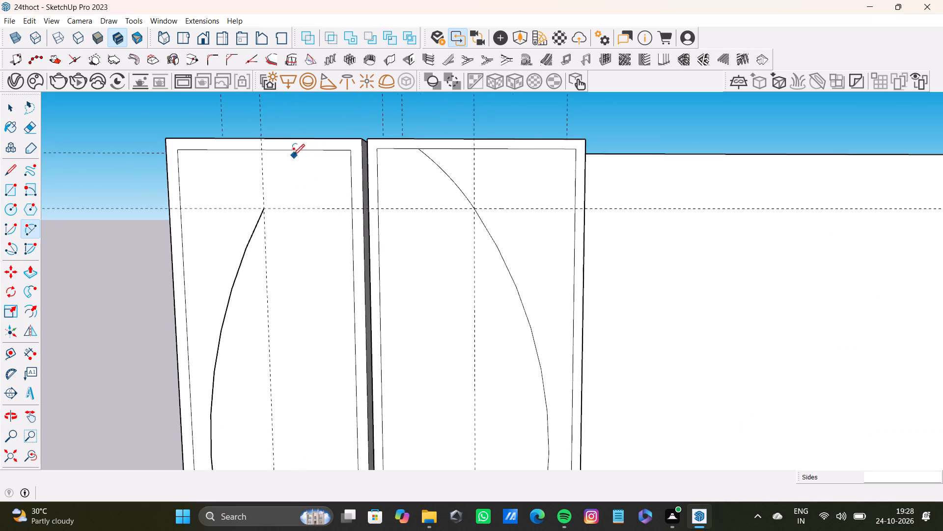
scroll(293, 155, up, 6)
click(330, 147)
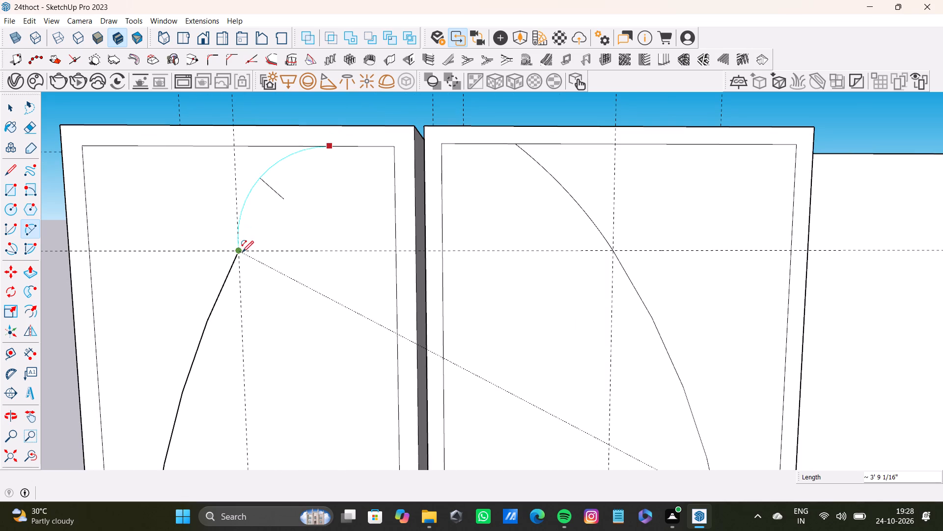
click(240, 252)
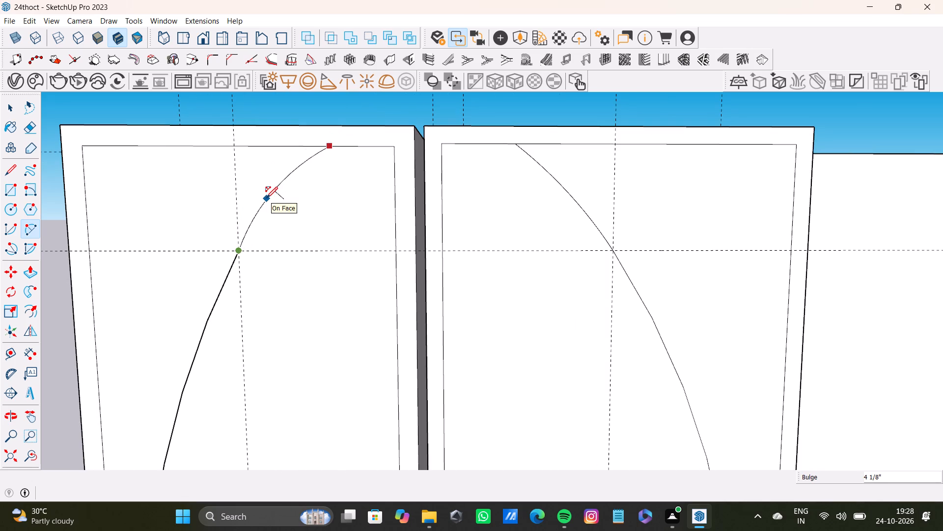
click(266, 198)
key(space)
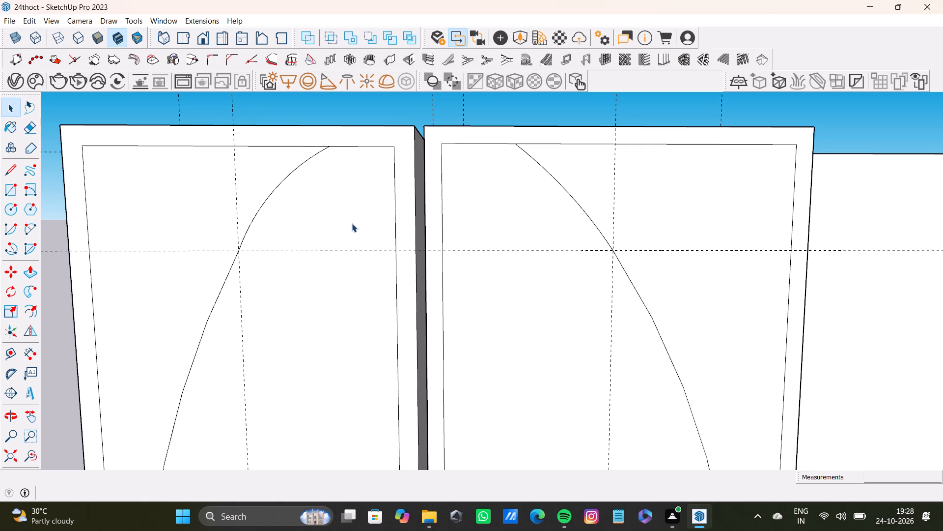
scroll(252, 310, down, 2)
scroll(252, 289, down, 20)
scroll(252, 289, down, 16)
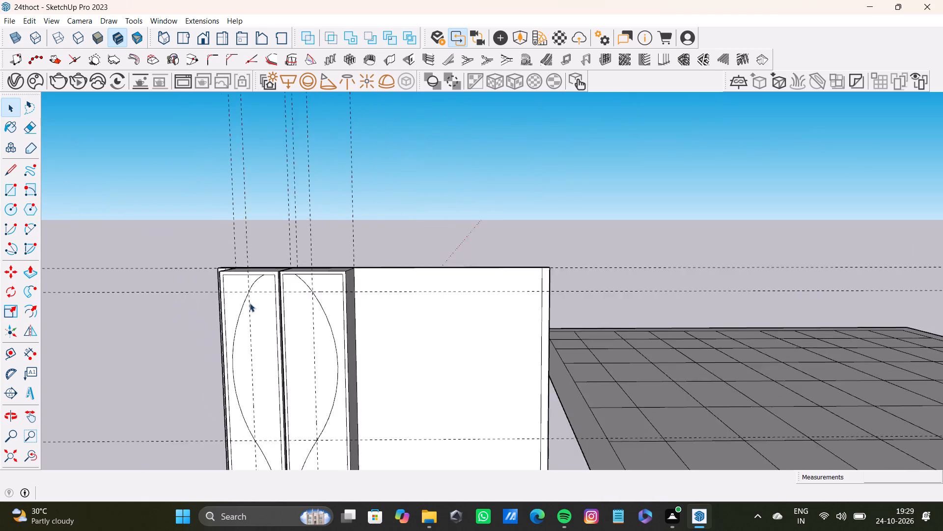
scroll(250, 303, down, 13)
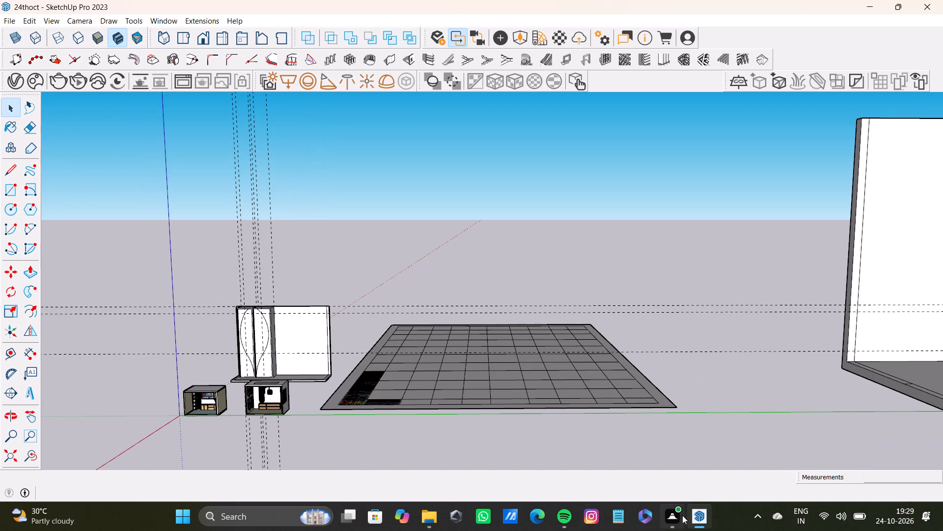
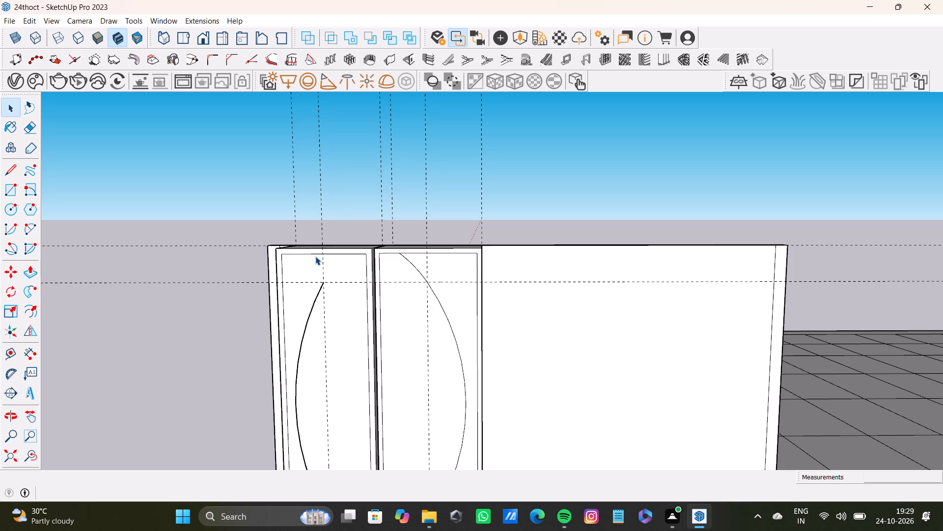
Start a straight line from the top end of the first block's upper arc, where the two guides cross.
scroll(347, 247, down, 13)
scroll(331, 311, down, 3)
scroll(331, 313, down, 20)
scroll(331, 313, down, 4)
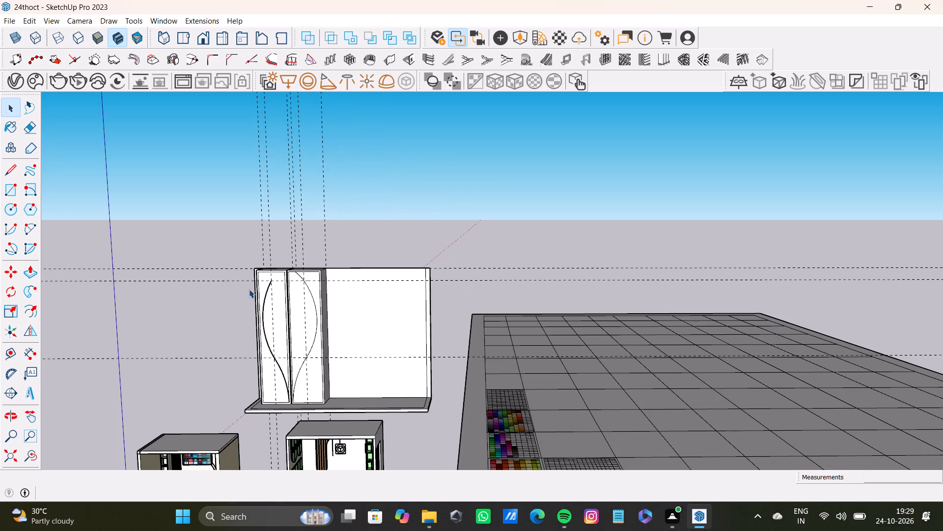
scroll(291, 300, up, 11)
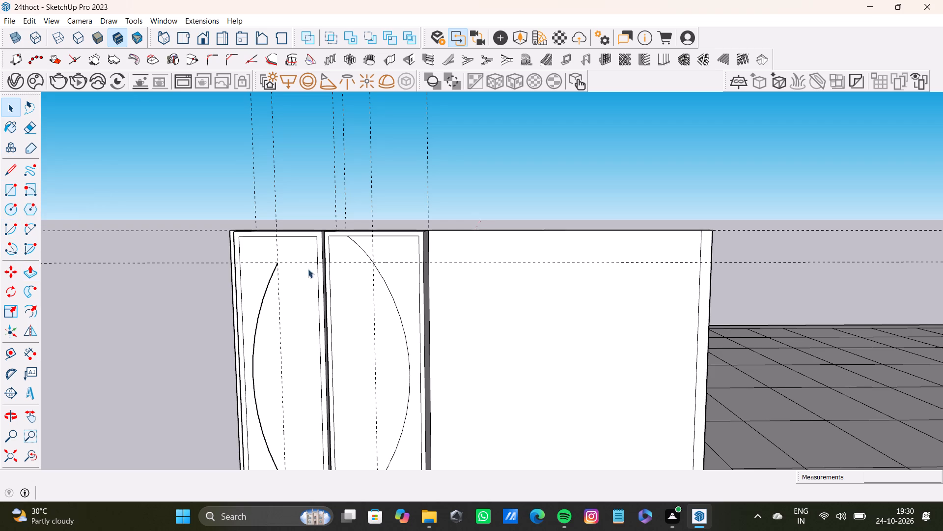
click(17, 169)
scroll(319, 254, up, 4)
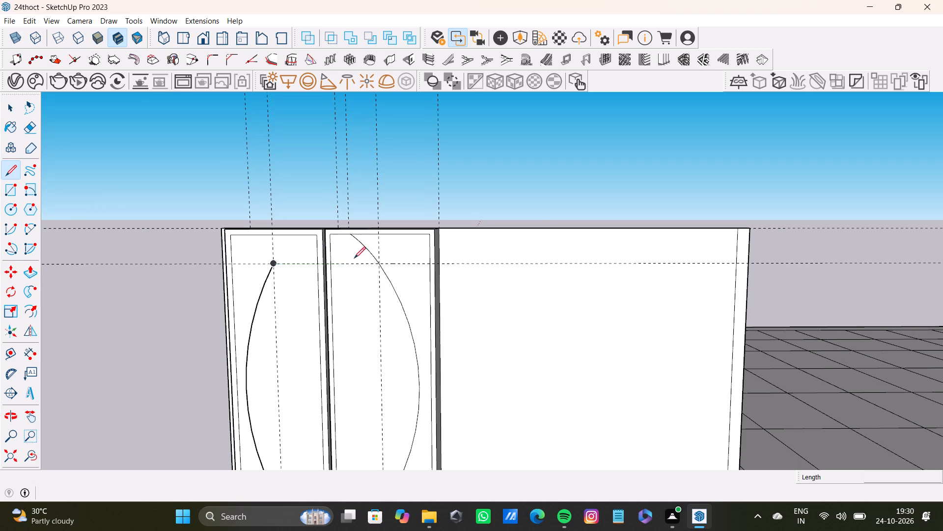
scroll(276, 258, up, 7)
click(271, 269)
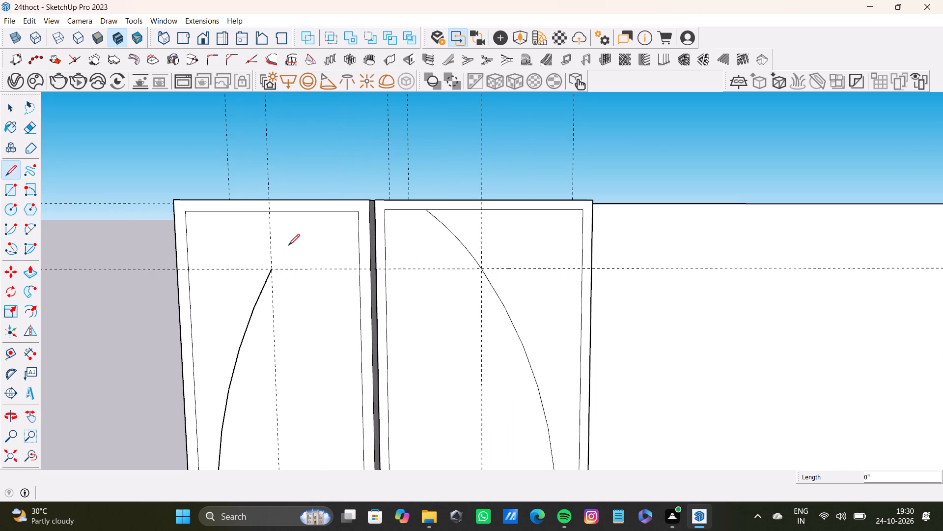
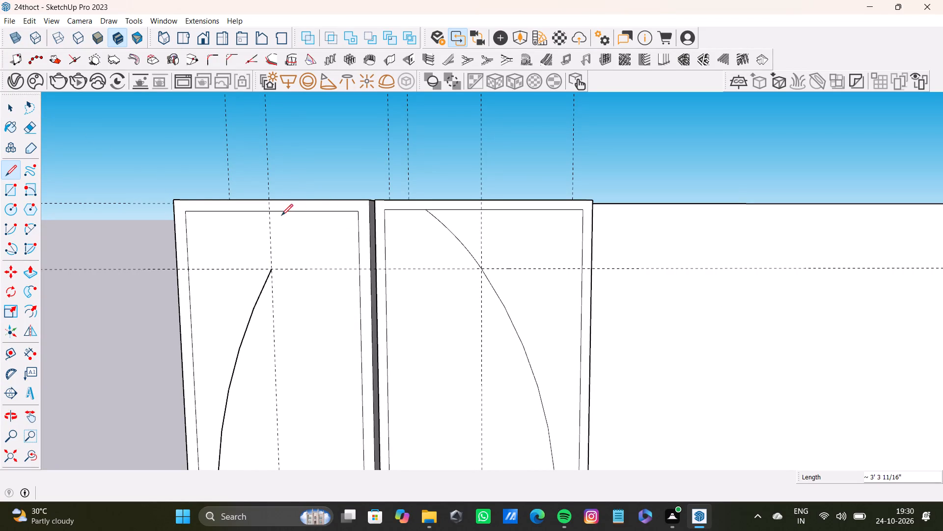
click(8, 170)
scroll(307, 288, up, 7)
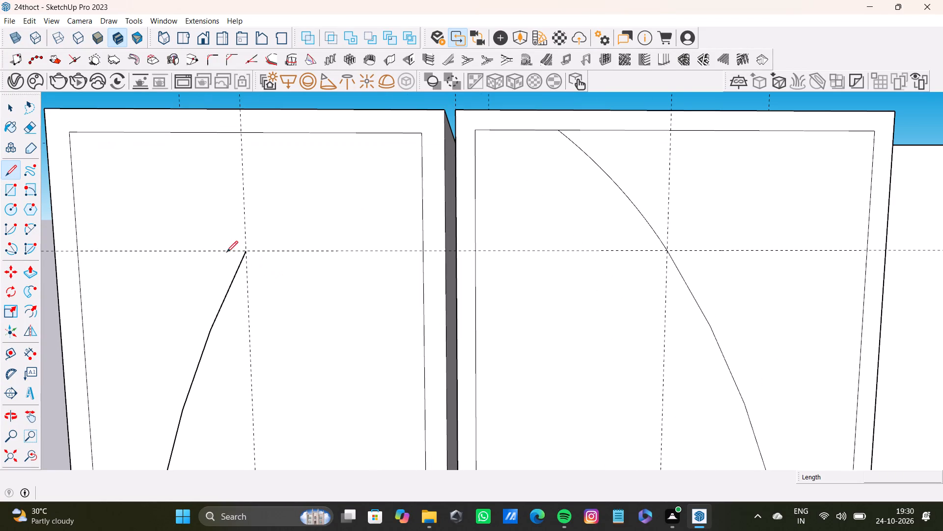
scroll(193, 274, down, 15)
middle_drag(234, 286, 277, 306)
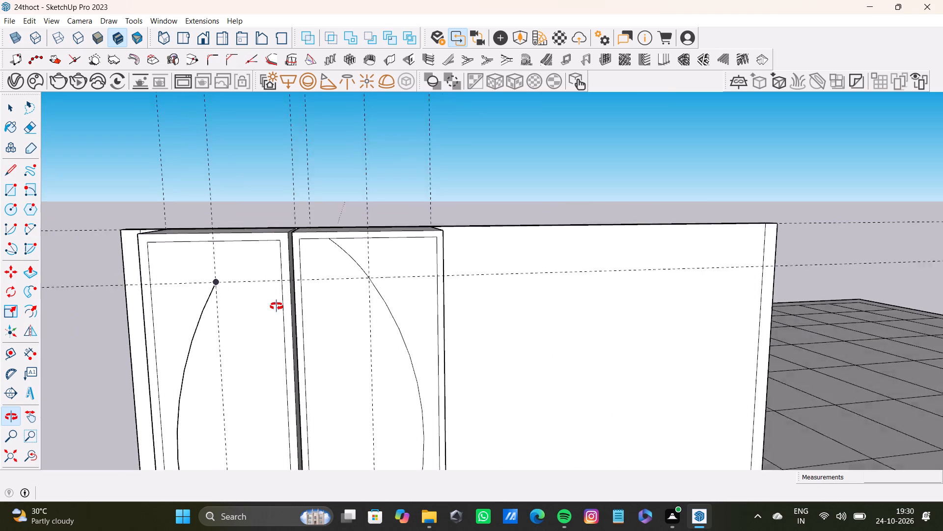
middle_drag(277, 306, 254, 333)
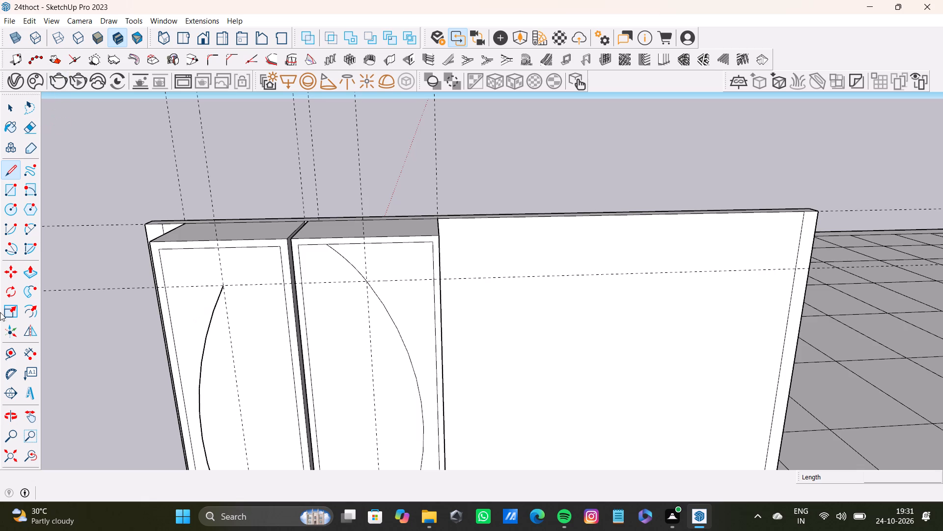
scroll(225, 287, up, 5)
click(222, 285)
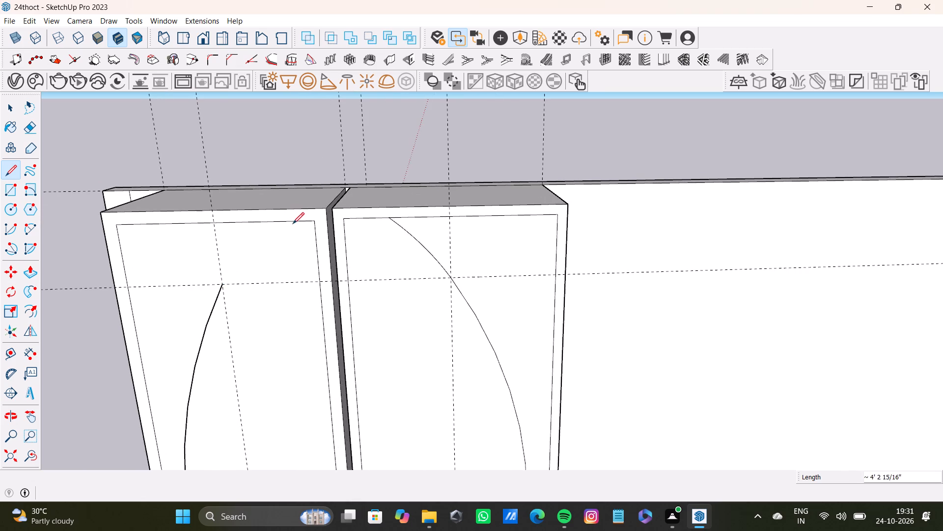
Draw a two-point arc from the first block's guide crossing to the inset's top edge, with a bulge of about 3 3/8".
click(30, 229)
click(221, 286)
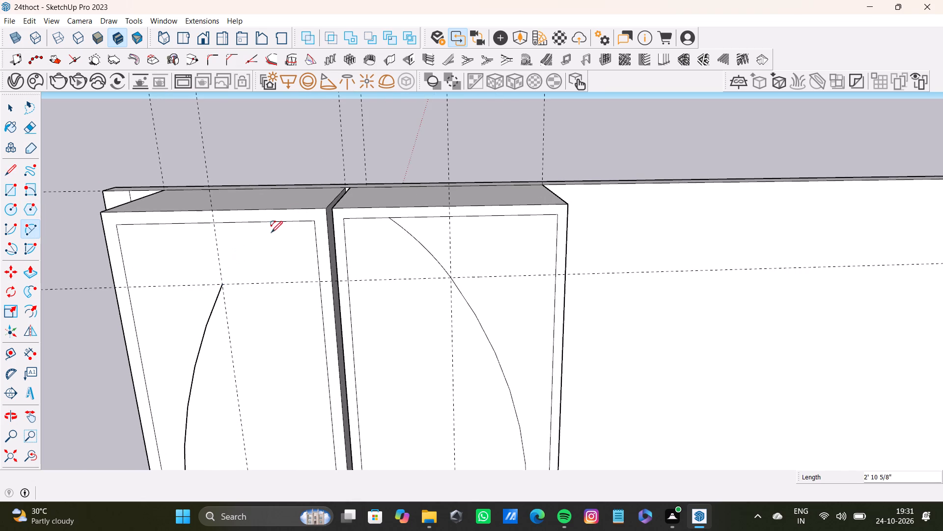
click(279, 221)
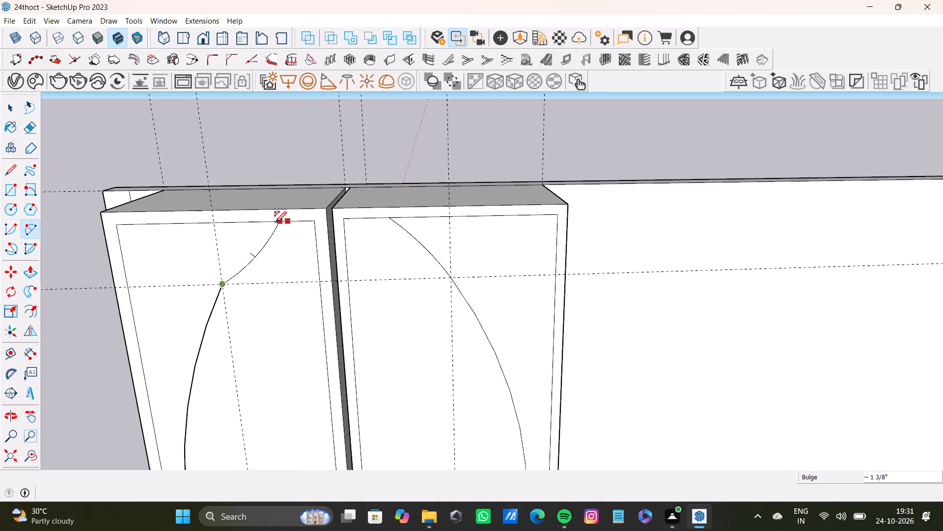
click(276, 223)
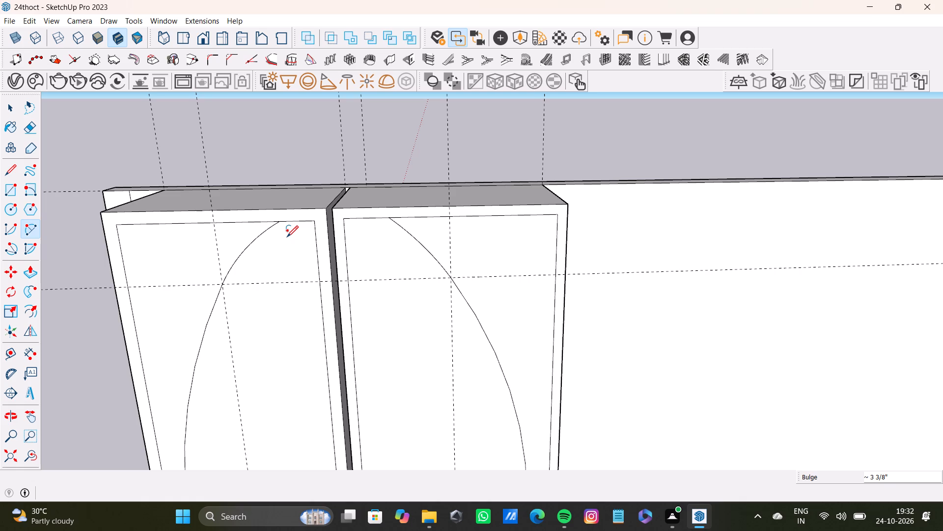
key(space)
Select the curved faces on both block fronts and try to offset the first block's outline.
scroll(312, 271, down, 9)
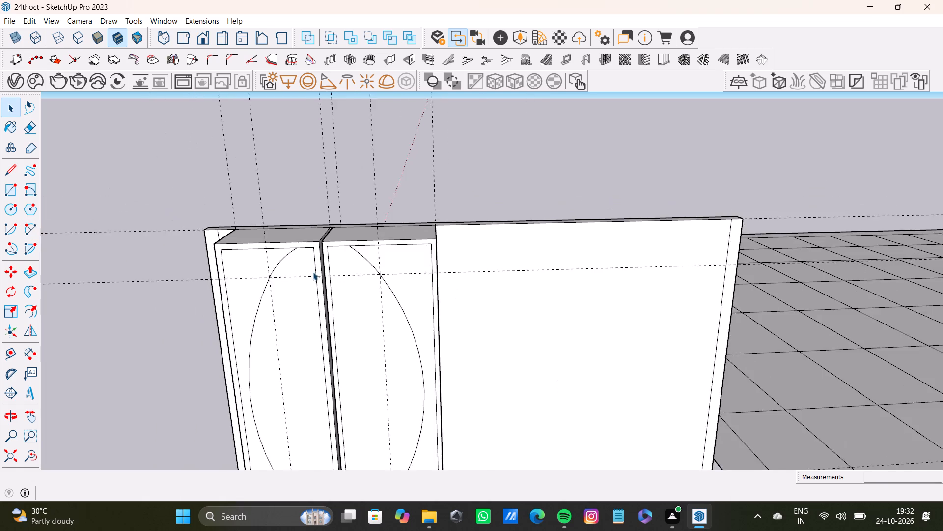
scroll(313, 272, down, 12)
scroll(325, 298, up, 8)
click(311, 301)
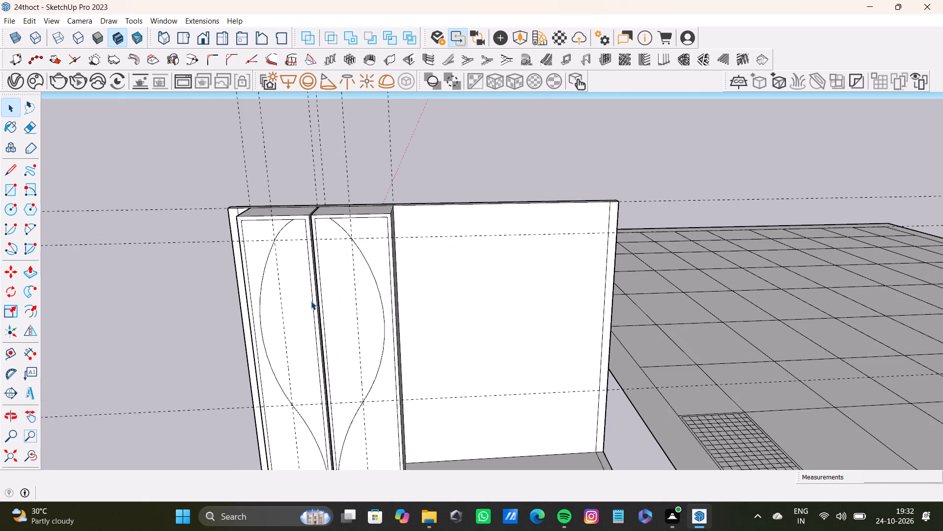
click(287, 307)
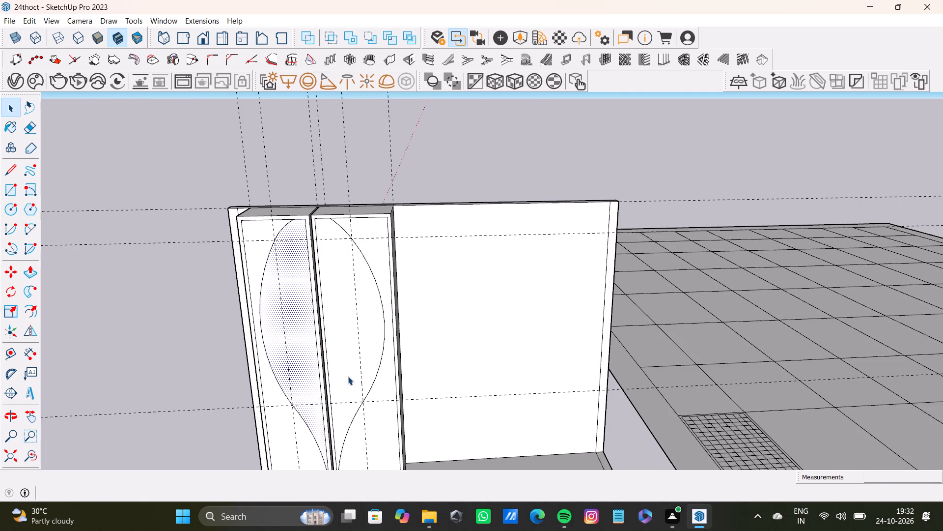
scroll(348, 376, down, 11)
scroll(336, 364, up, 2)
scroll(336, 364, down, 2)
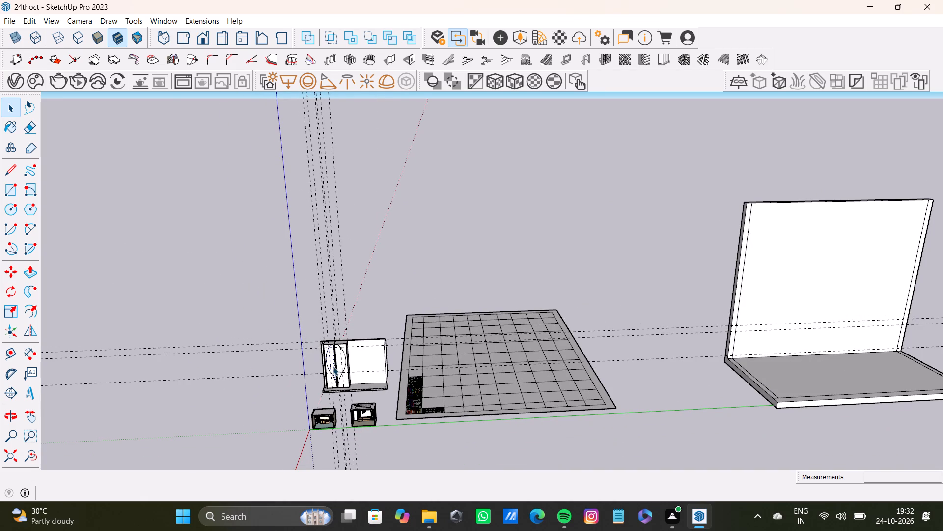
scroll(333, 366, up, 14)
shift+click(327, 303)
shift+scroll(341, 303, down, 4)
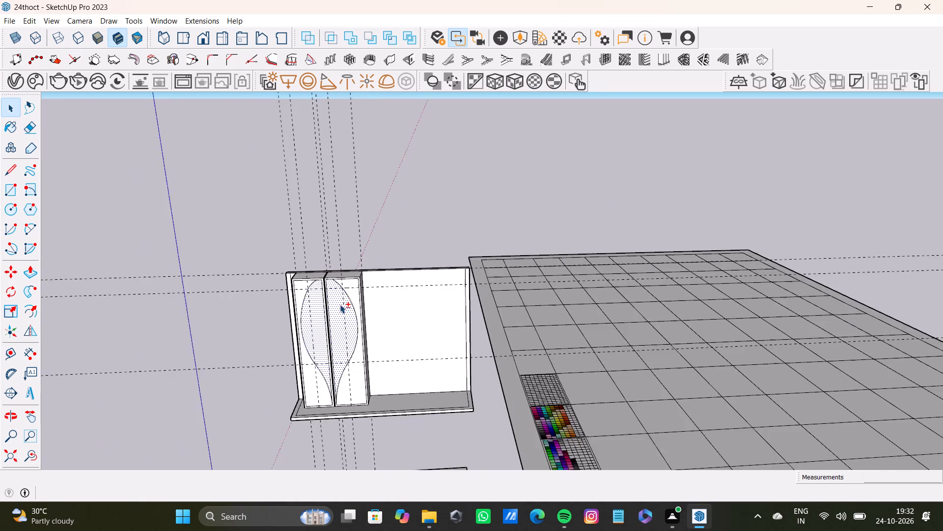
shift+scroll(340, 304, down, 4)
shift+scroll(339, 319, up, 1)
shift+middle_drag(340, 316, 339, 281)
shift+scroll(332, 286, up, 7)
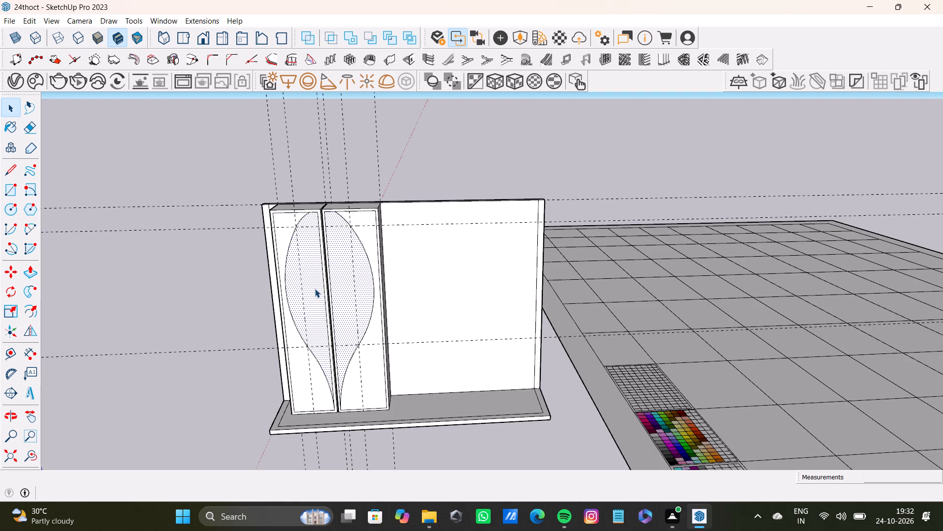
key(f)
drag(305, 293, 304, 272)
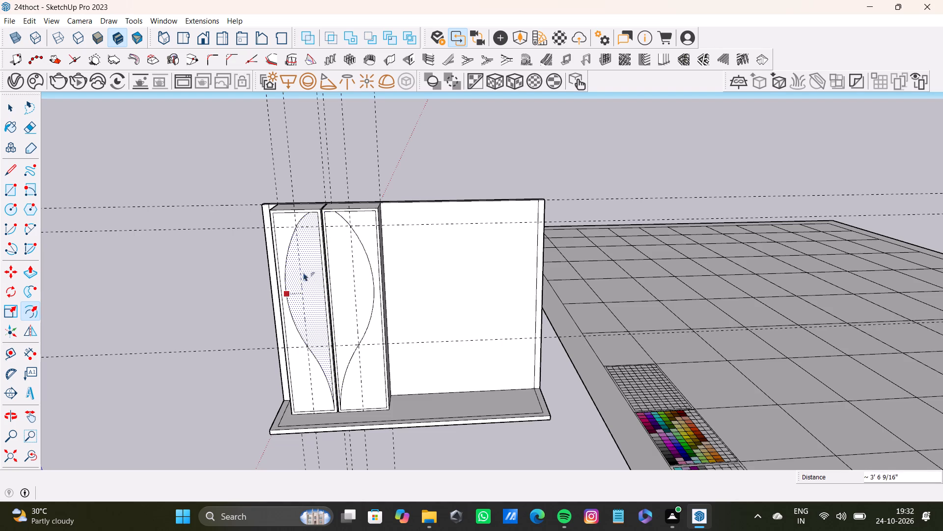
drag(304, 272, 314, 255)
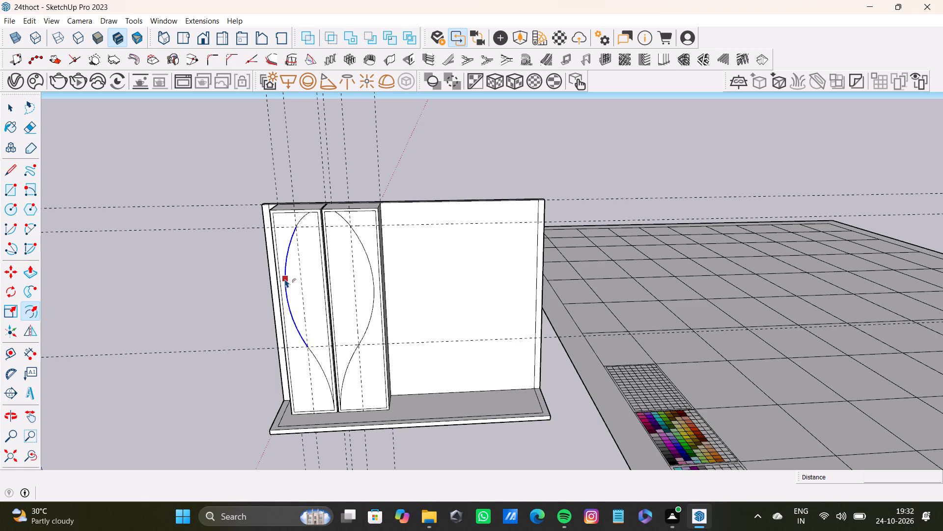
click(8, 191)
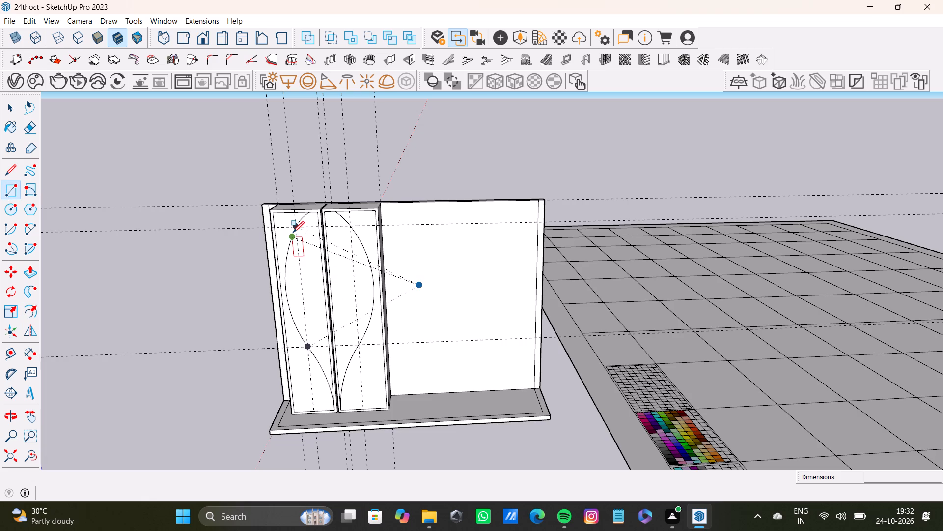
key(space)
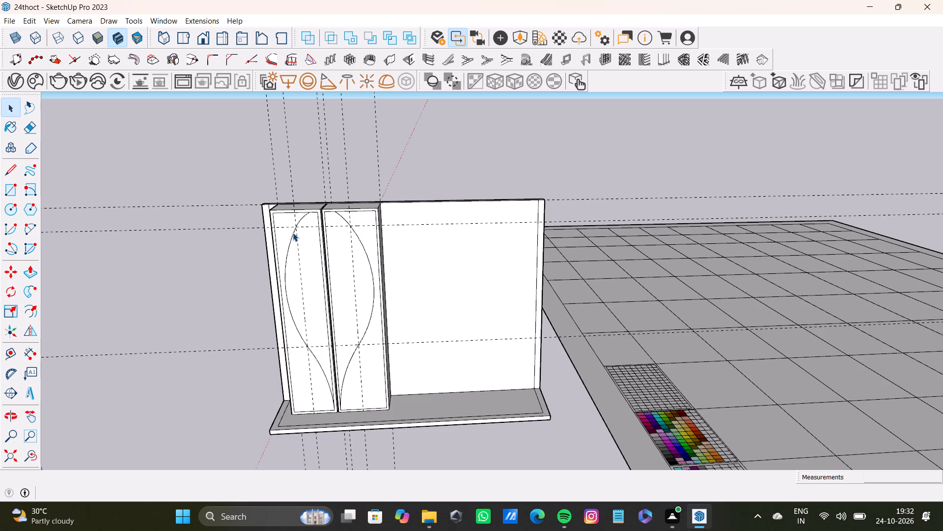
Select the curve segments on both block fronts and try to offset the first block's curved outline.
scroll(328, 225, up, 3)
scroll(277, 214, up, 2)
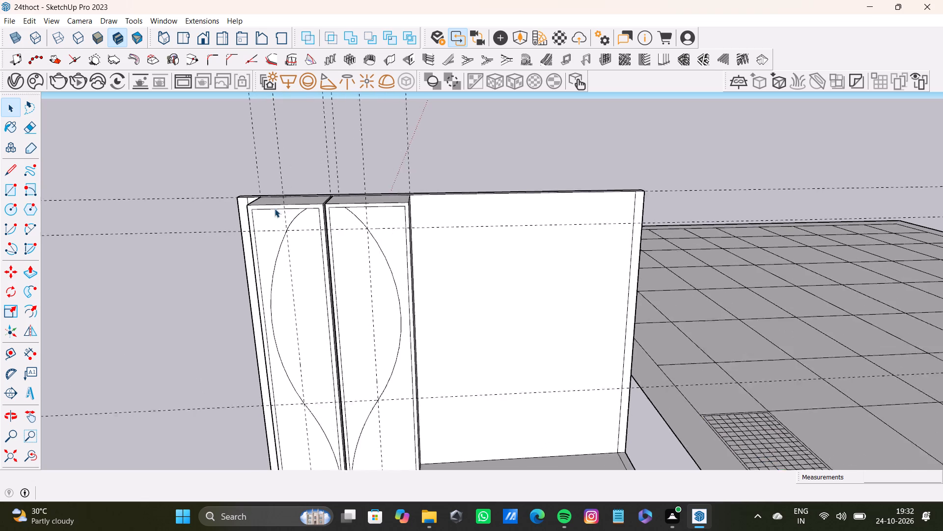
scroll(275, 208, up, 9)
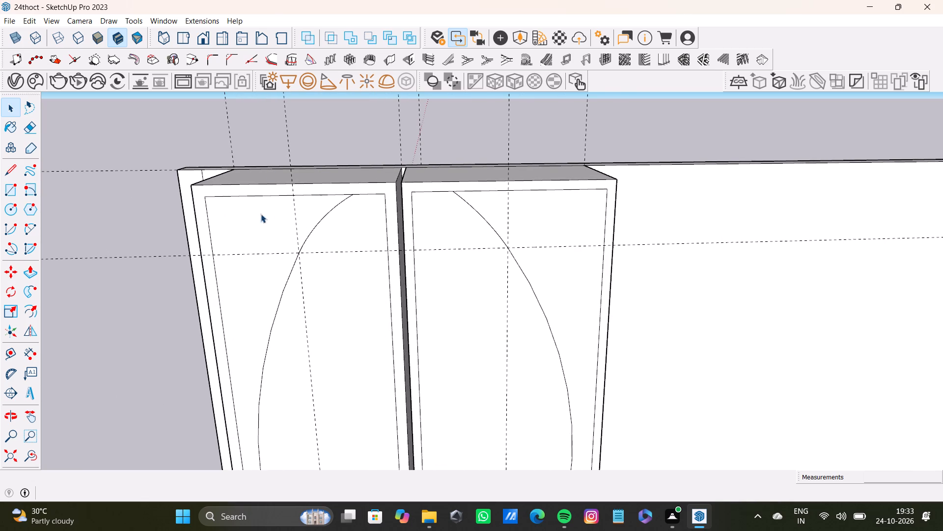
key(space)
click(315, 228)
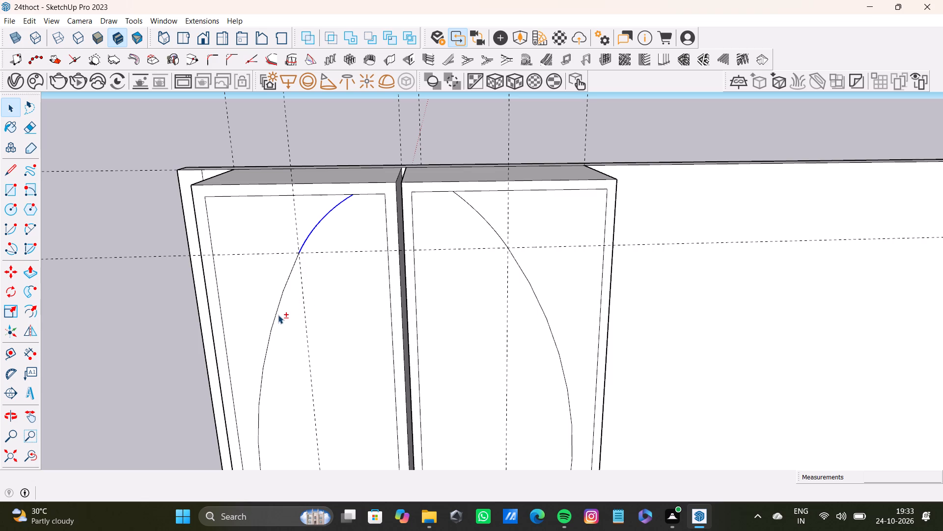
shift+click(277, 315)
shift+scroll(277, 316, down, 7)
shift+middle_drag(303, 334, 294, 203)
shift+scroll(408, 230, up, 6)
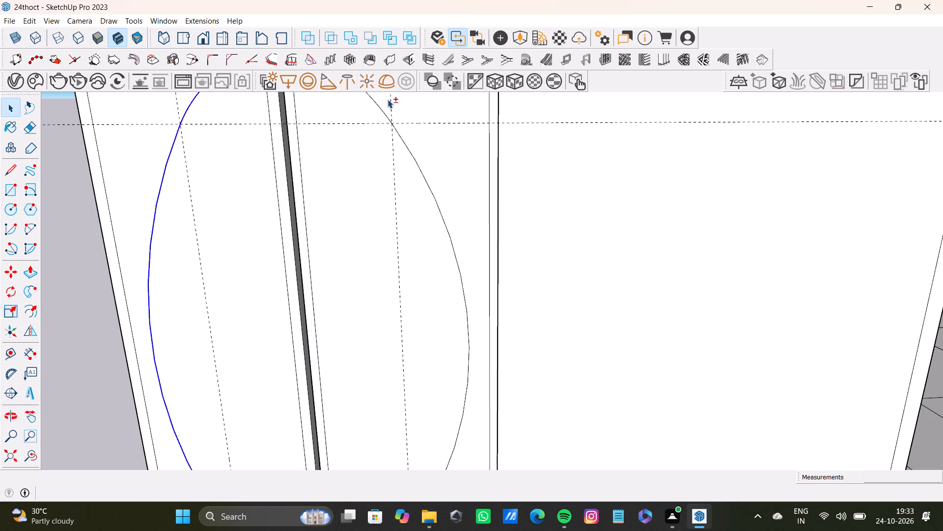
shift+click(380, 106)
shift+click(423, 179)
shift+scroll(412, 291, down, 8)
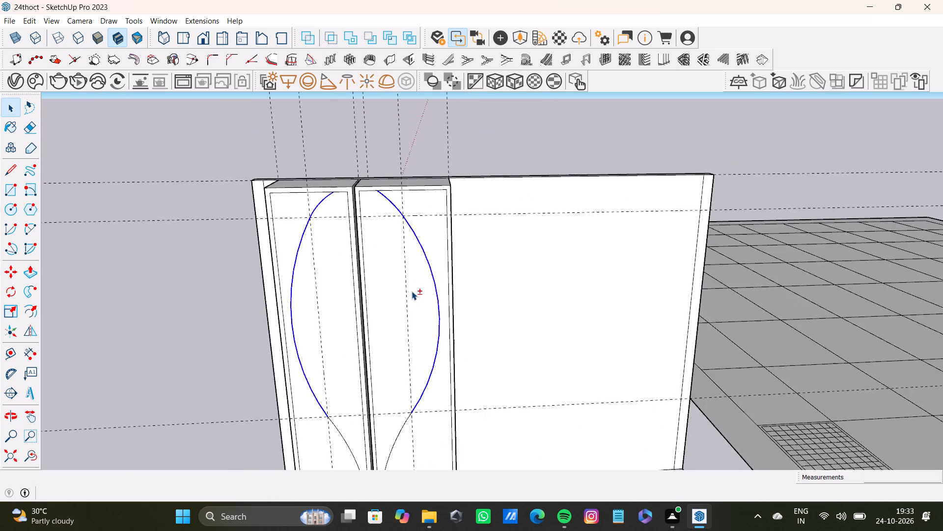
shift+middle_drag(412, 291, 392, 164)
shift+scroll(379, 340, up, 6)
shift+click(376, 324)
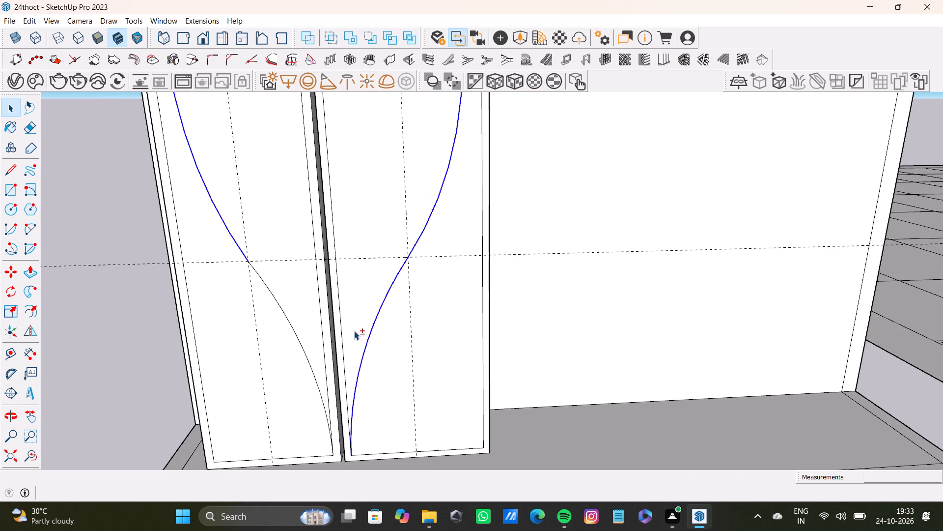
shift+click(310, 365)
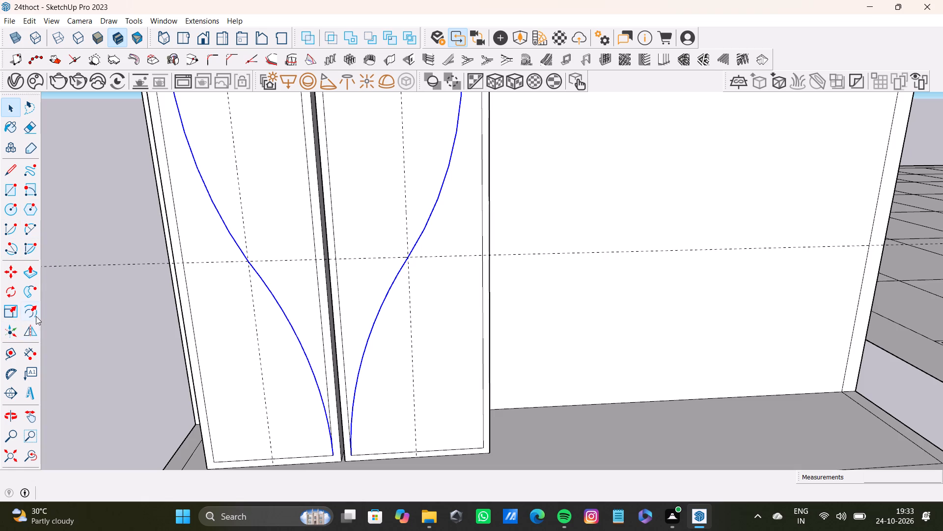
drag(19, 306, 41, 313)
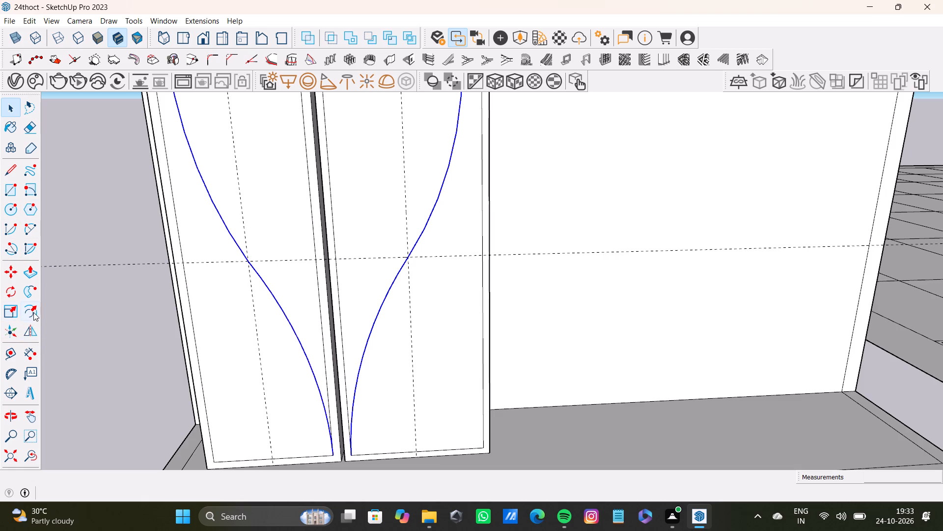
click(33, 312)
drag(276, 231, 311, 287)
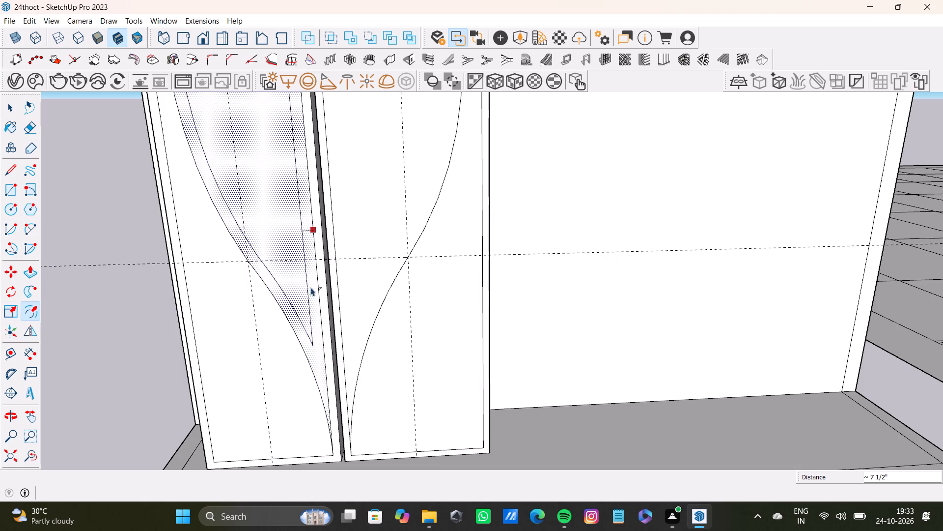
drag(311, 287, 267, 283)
Offset the outline of the first block's curved face inward by about 2".
scroll(251, 204, down, 4)
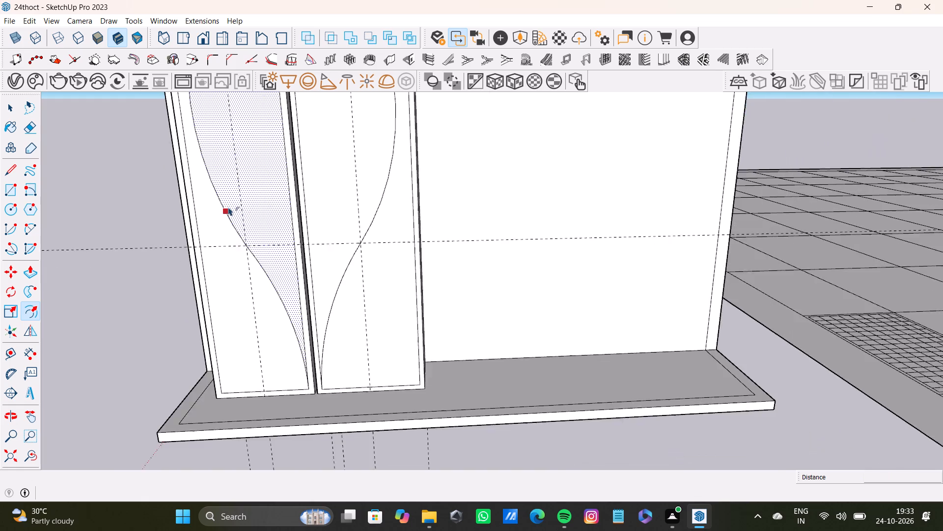
scroll(228, 207, down, 10)
middle_drag(239, 220, 231, 261)
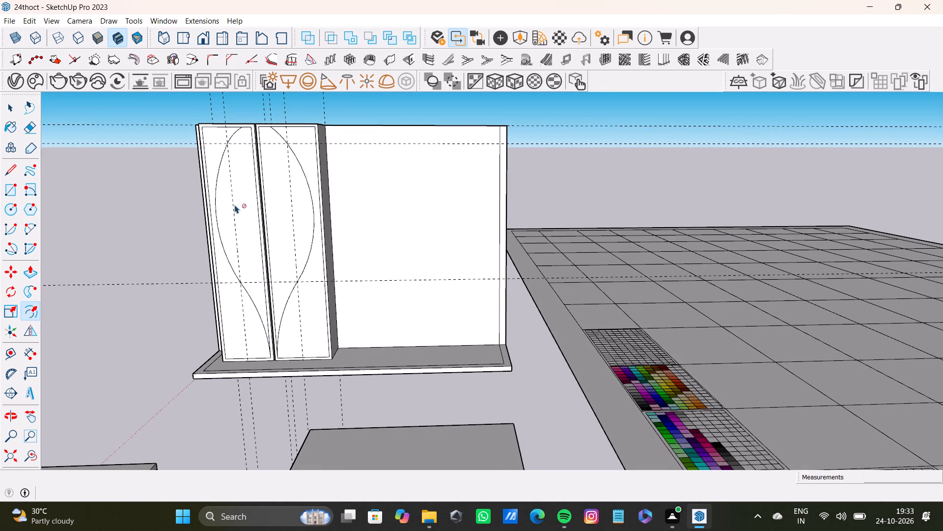
drag(249, 228, 257, 242)
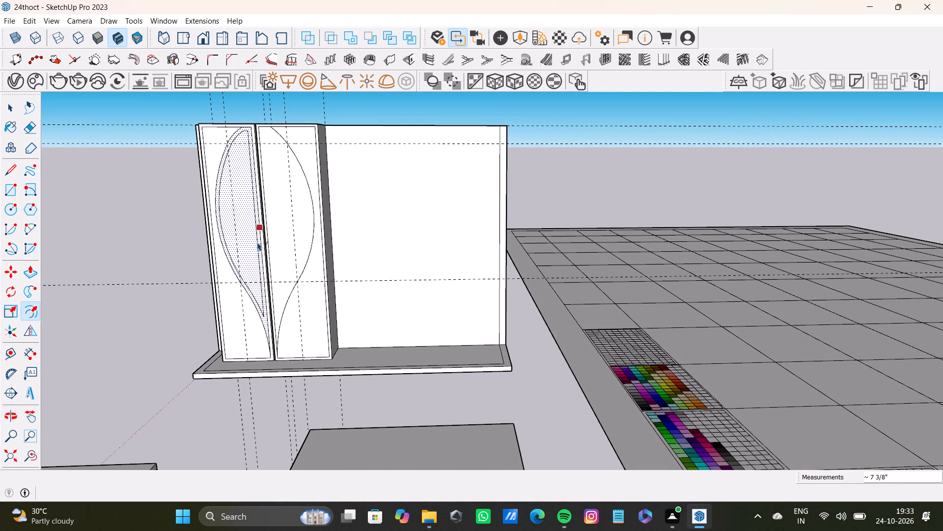
drag(257, 242, 260, 247)
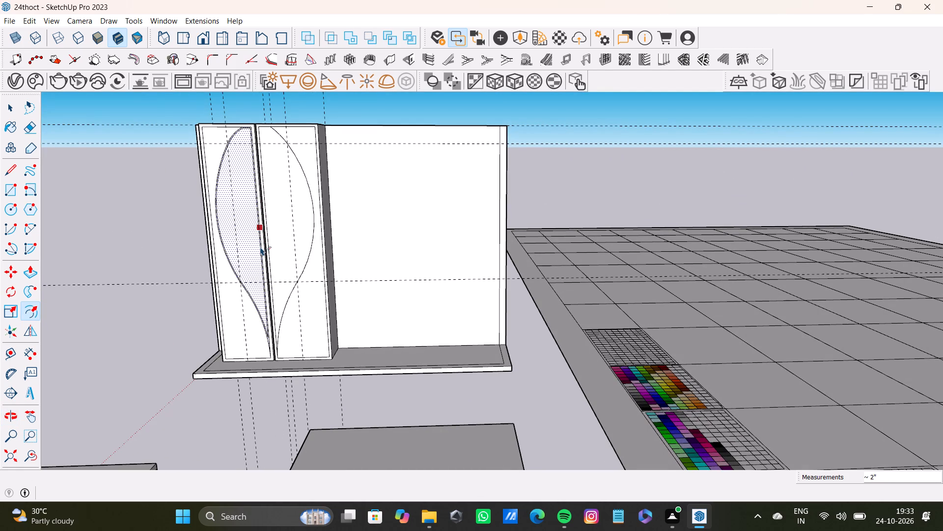
drag(260, 247, 260, 247)
key(space)
Offset the outline of the second block's curved face inward to form a narrow band like the first block's.
click(284, 193)
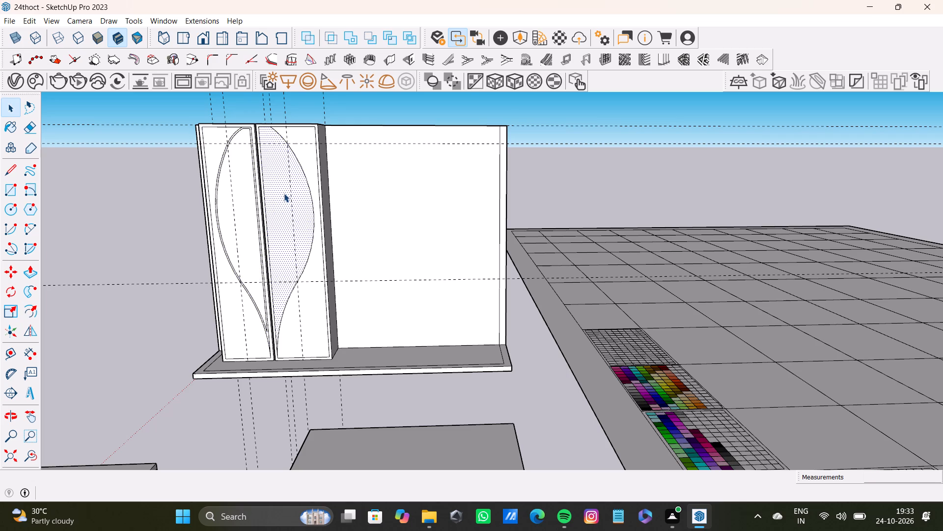
drag(26, 306, 32, 303)
drag(282, 211, 274, 222)
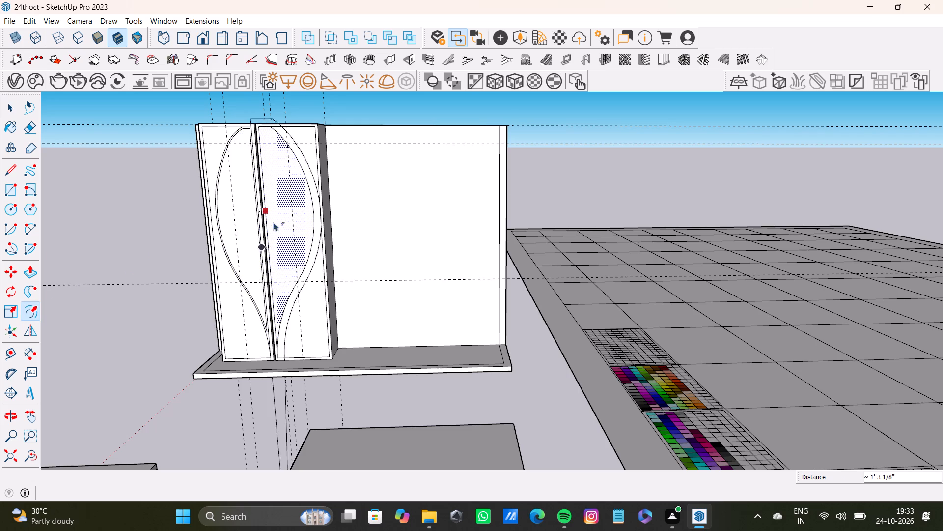
drag(274, 222, 270, 244)
key(space)
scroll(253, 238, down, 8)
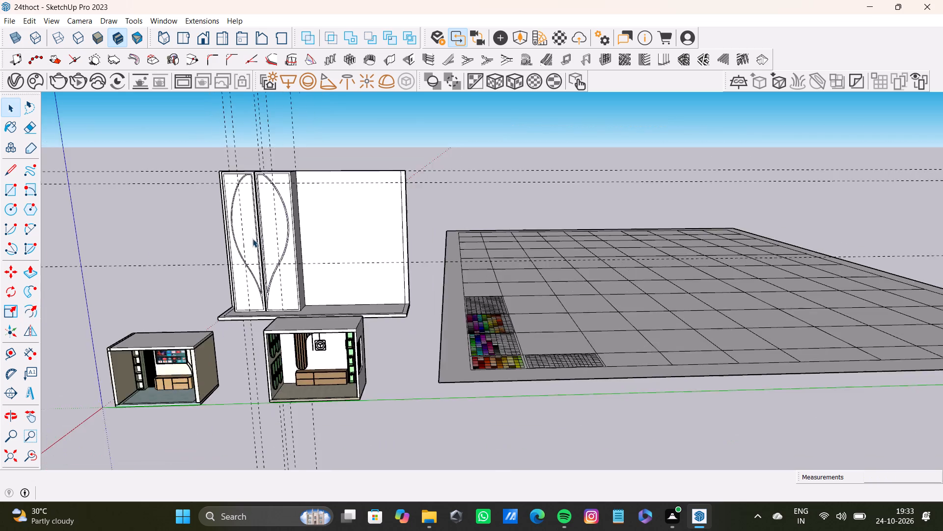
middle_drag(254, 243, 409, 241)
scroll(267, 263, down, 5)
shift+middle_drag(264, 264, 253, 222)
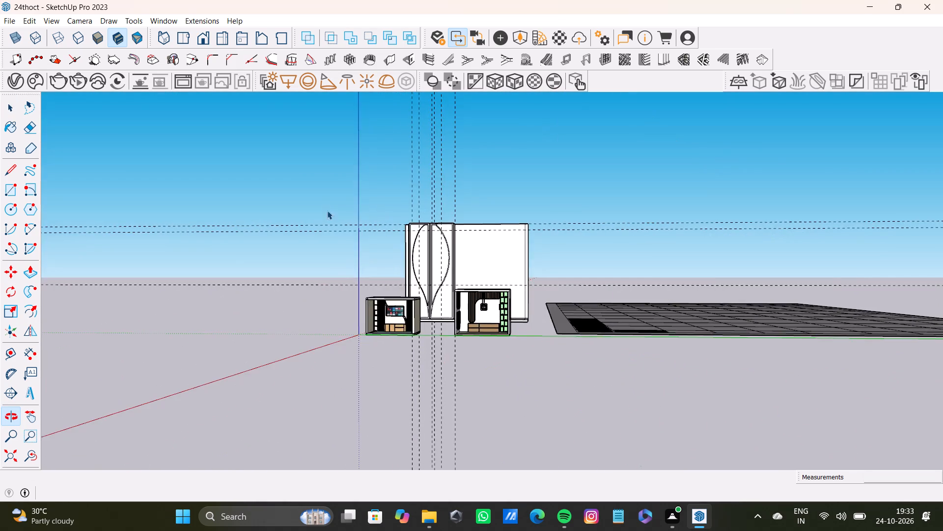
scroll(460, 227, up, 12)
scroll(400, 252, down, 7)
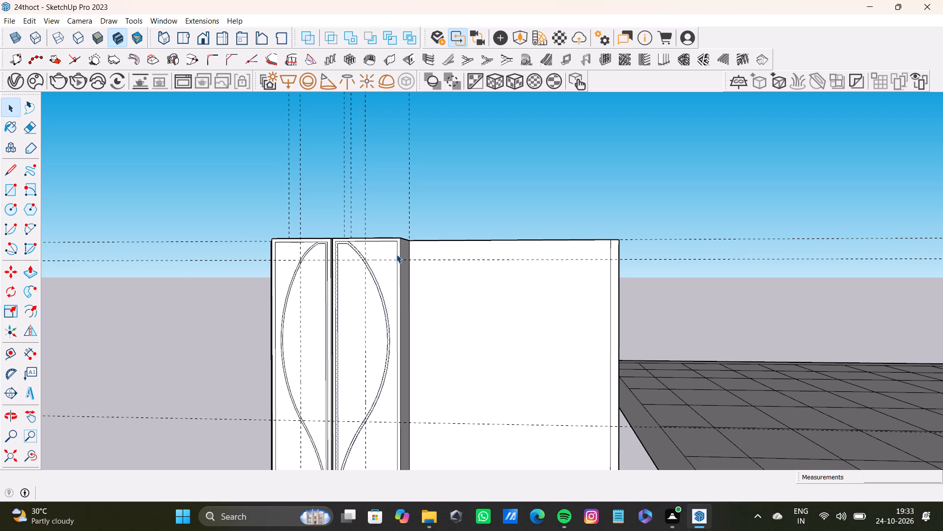
Push/Pull the narrow curved band on the first block's front outward by 10".
scroll(313, 236, up, 13)
scroll(313, 251, up, 13)
click(368, 239)
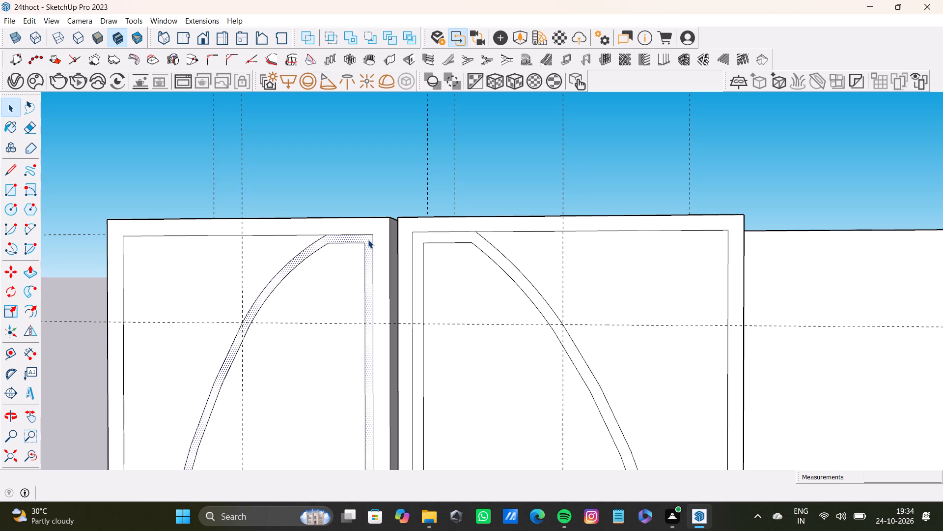
key(p)
drag(368, 239, 359, 243)
scroll(359, 243, down, 7)
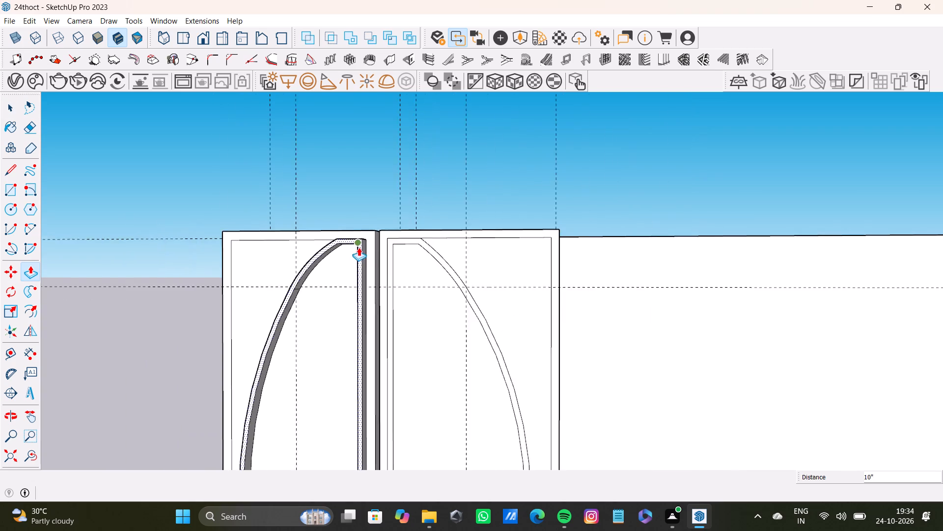
shift+middle_drag(359, 247, 374, 261)
scroll(374, 263, down, 4)
shift+middle_drag(373, 264, 363, 218)
scroll(363, 215, up, 7)
key(space)
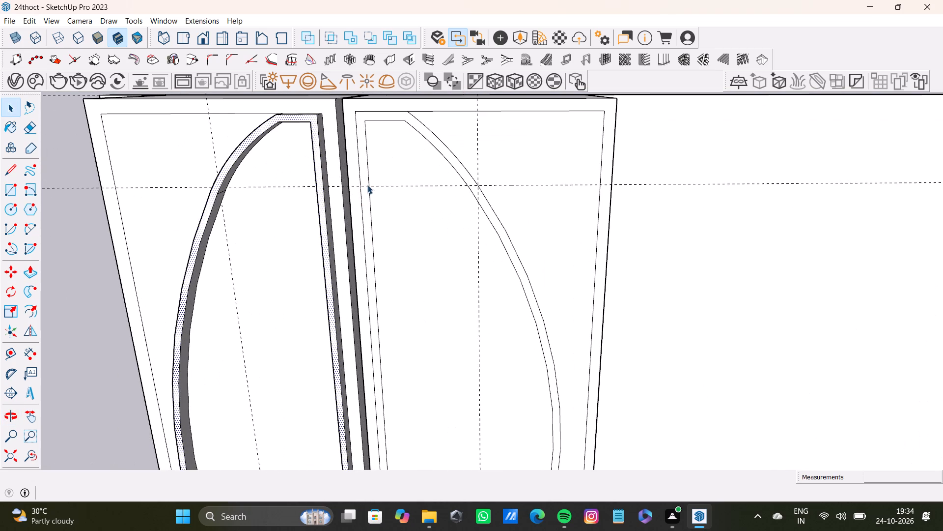
Push/Pull the narrow curved band on the second block's front outward by 10", matching the first block.
click(366, 156)
click(359, 161)
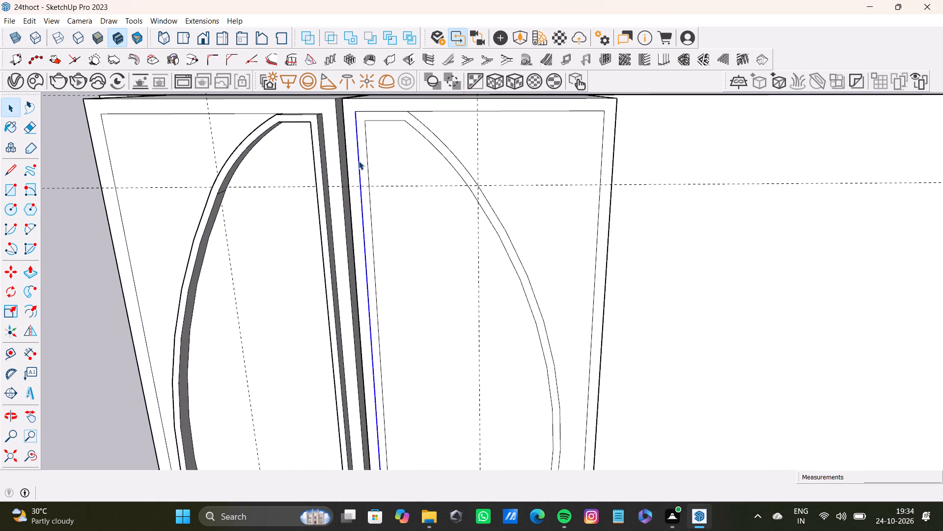
click(364, 177)
key(p)
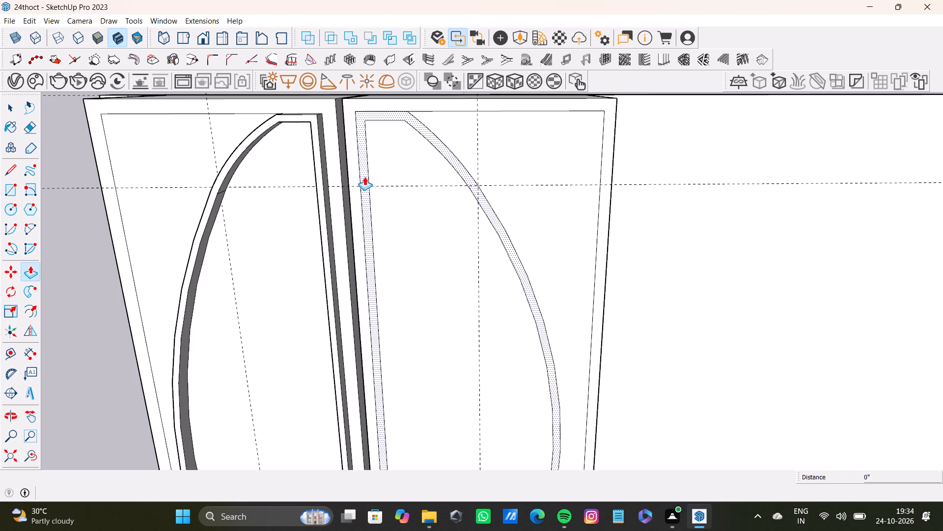
drag(362, 177, 310, 115)
scroll(328, 131, down, 10)
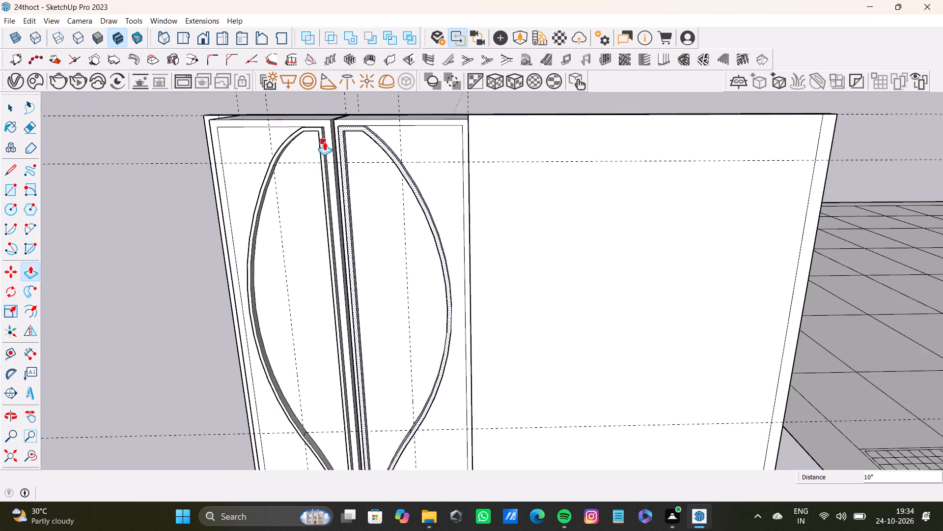
scroll(324, 142, down, 7)
shift+middle_drag(323, 180, 255, 145)
scroll(366, 146, down, 2)
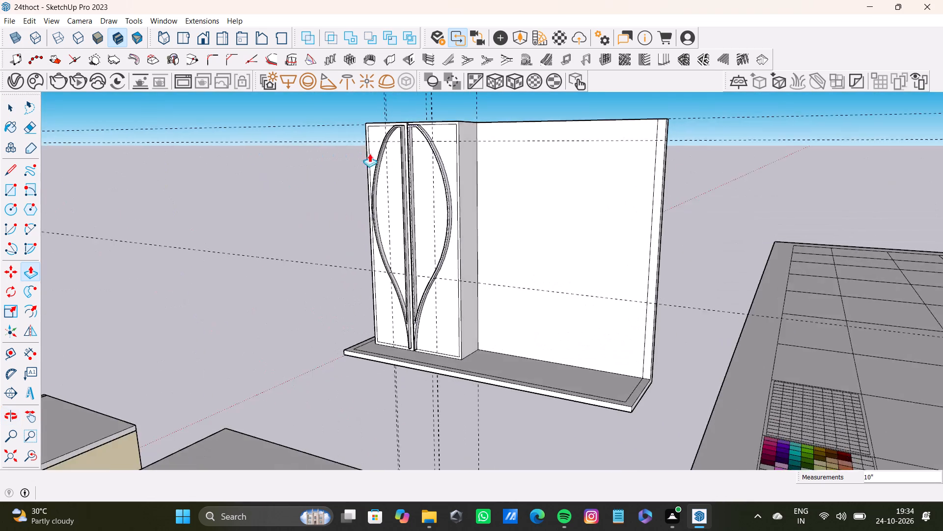
scroll(369, 153, down, 2)
shift+middle_drag(435, 184, 515, 237)
scroll(298, 200, up, 7)
key(space)
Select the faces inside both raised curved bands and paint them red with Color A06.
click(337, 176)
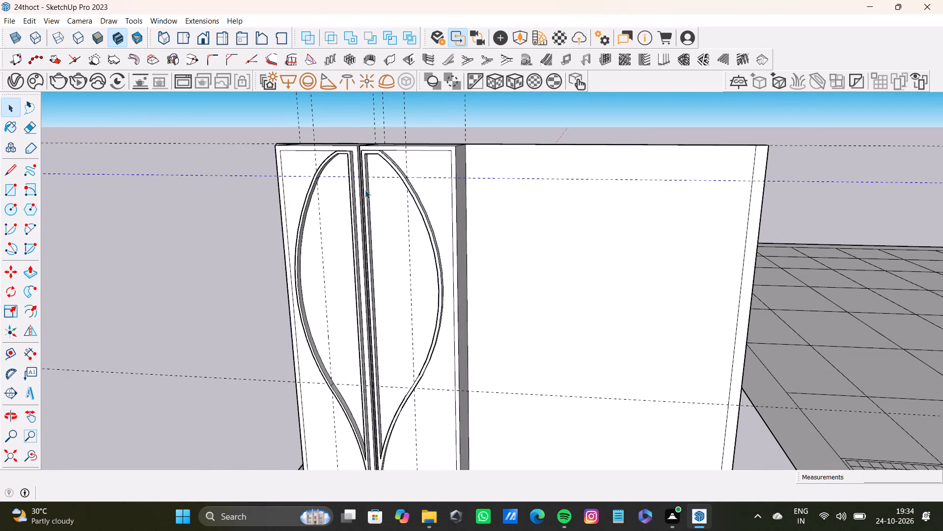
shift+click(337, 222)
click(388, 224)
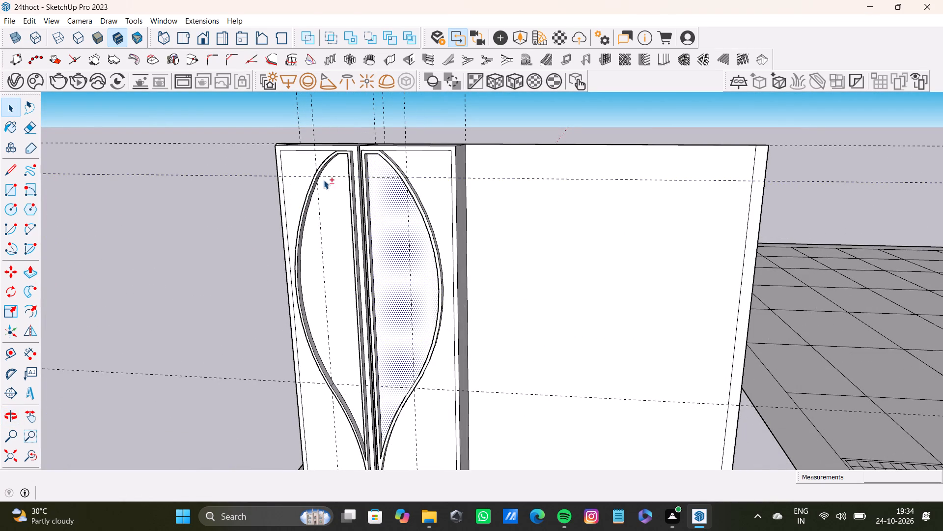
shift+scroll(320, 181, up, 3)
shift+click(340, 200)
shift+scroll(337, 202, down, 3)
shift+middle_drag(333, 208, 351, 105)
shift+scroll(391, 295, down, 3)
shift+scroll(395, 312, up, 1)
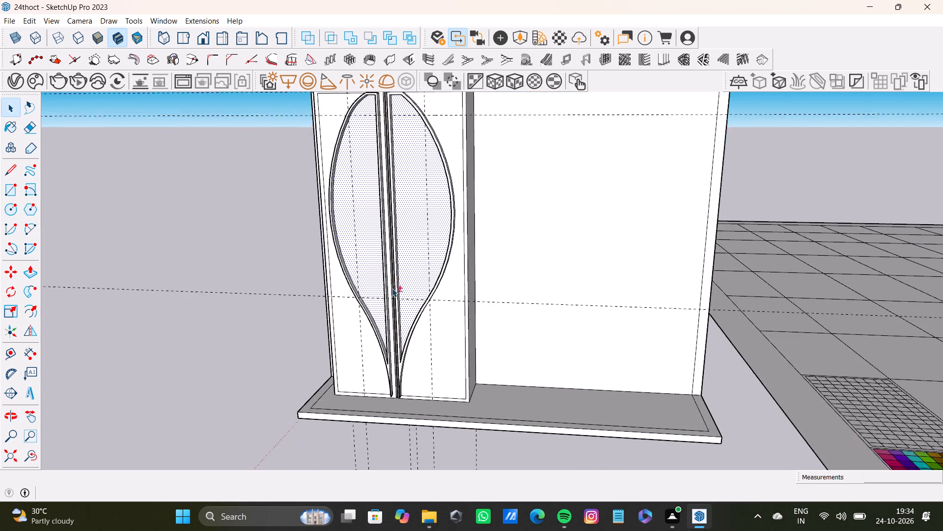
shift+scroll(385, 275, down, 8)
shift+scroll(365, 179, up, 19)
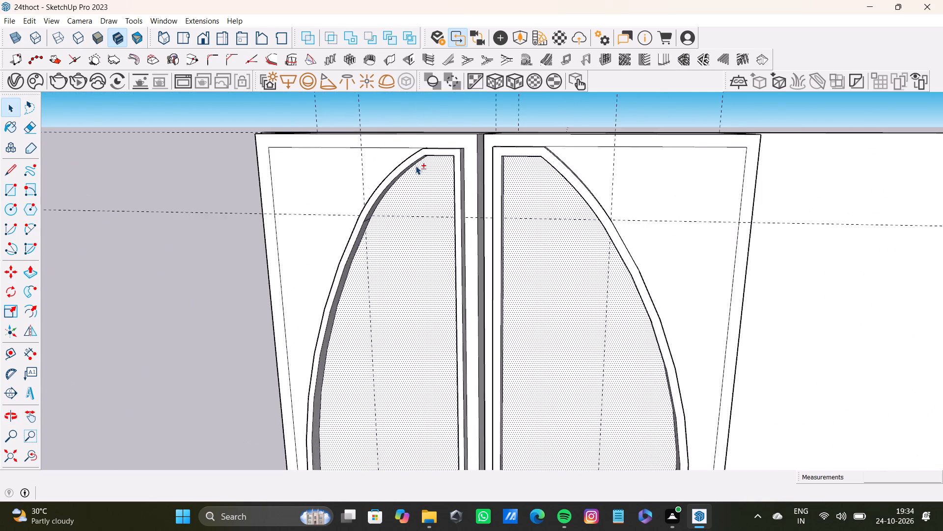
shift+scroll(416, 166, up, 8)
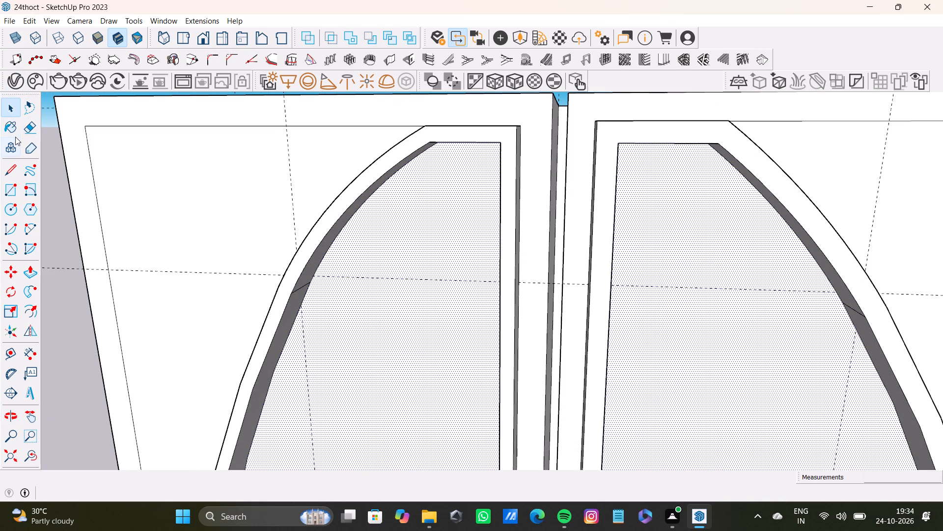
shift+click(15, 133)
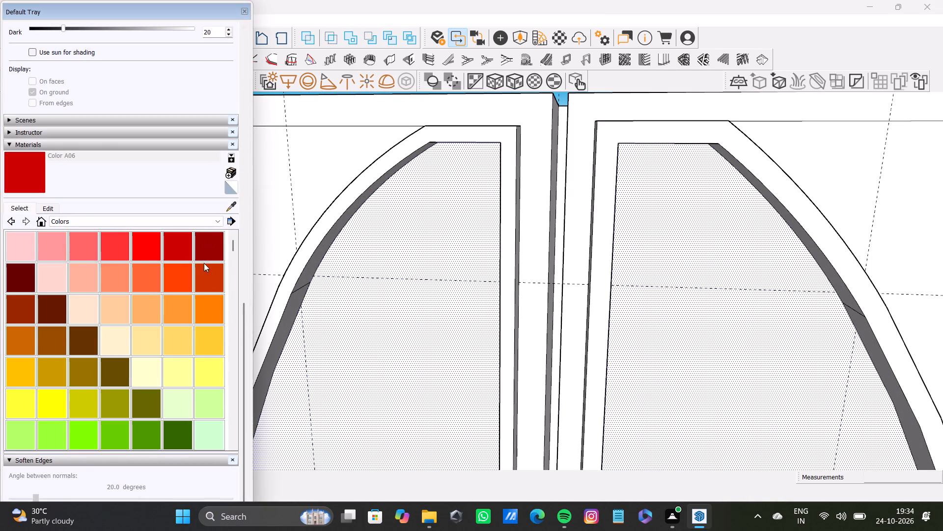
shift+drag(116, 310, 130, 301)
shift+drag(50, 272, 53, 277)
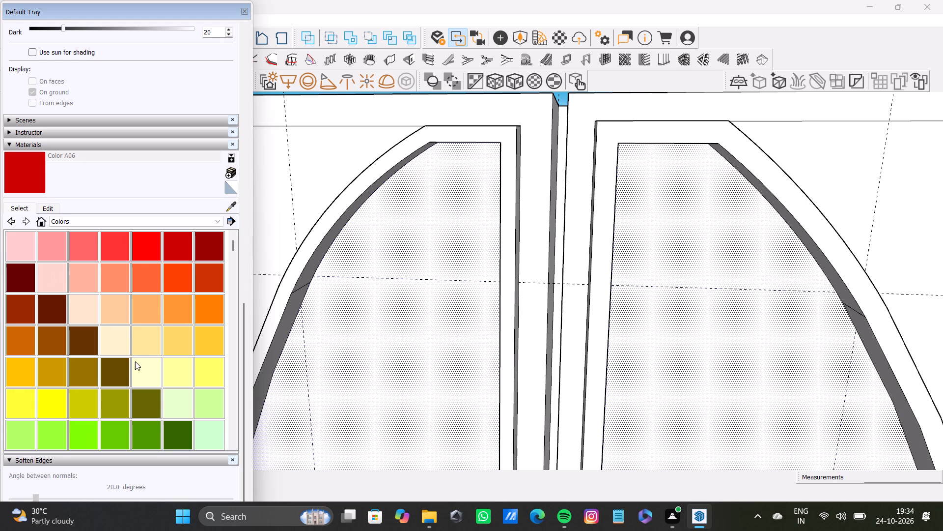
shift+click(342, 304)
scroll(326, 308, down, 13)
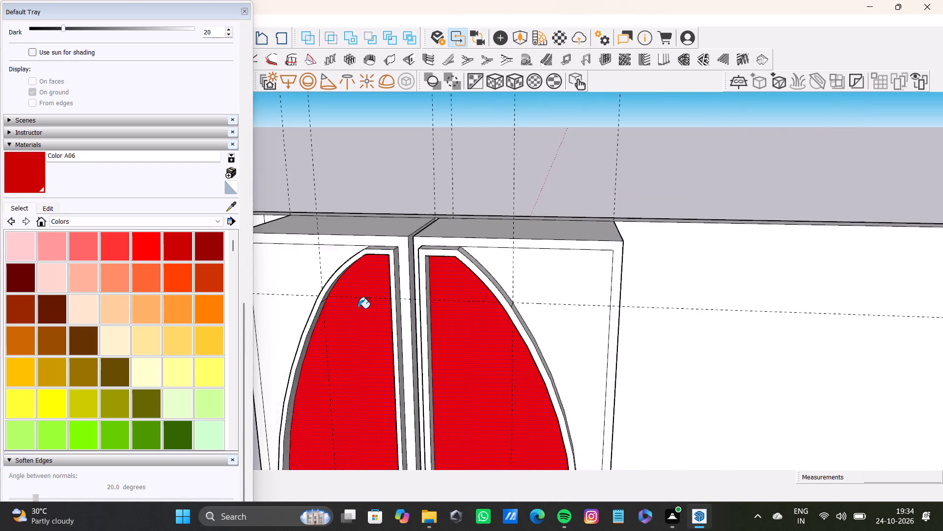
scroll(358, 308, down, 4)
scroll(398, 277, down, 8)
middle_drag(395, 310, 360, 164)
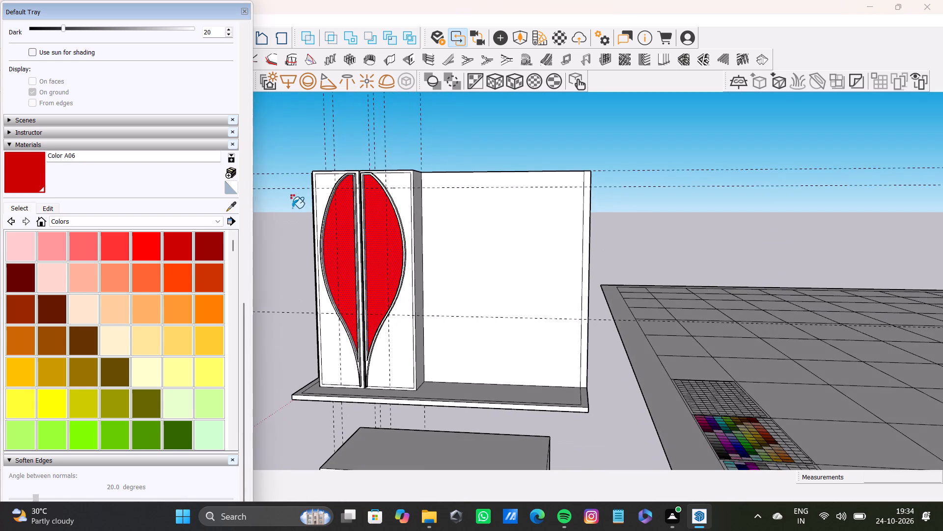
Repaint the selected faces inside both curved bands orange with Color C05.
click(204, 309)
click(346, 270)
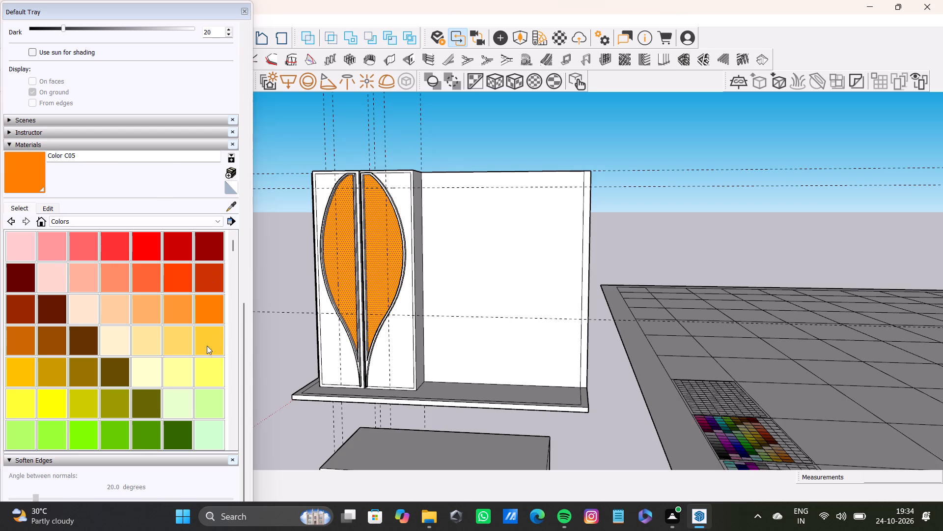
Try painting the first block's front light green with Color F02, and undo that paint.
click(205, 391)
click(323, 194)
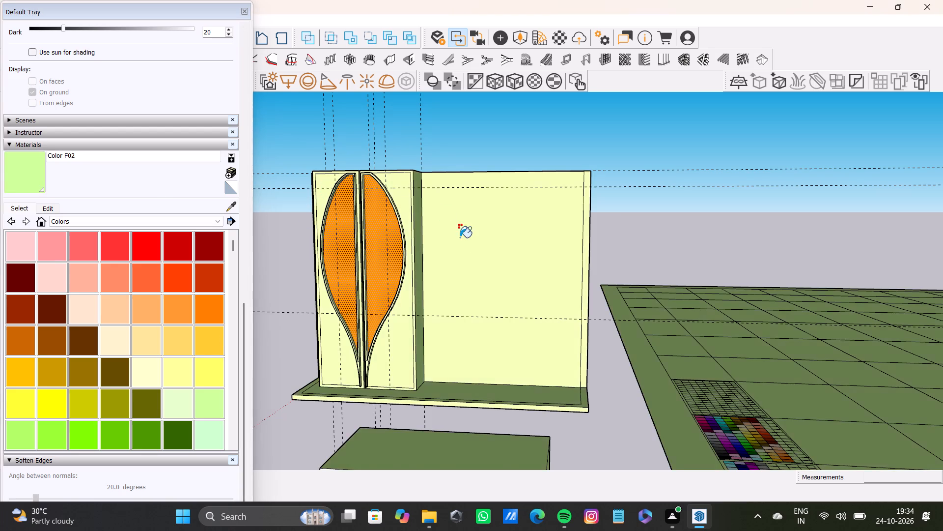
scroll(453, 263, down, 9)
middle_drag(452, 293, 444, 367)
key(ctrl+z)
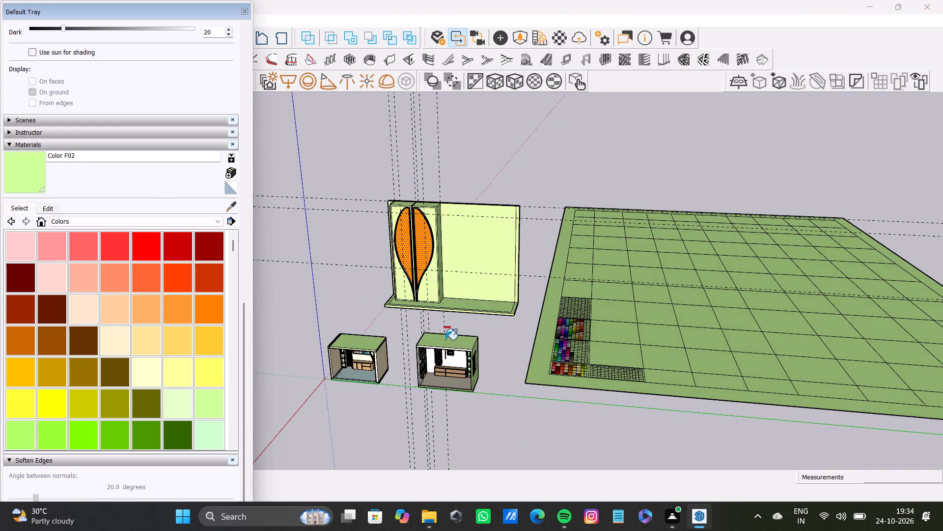
Repaint the selected faces inside both curved bands light green with Color F02.
scroll(420, 210, up, 20)
scroll(420, 210, up, 1)
key(space)
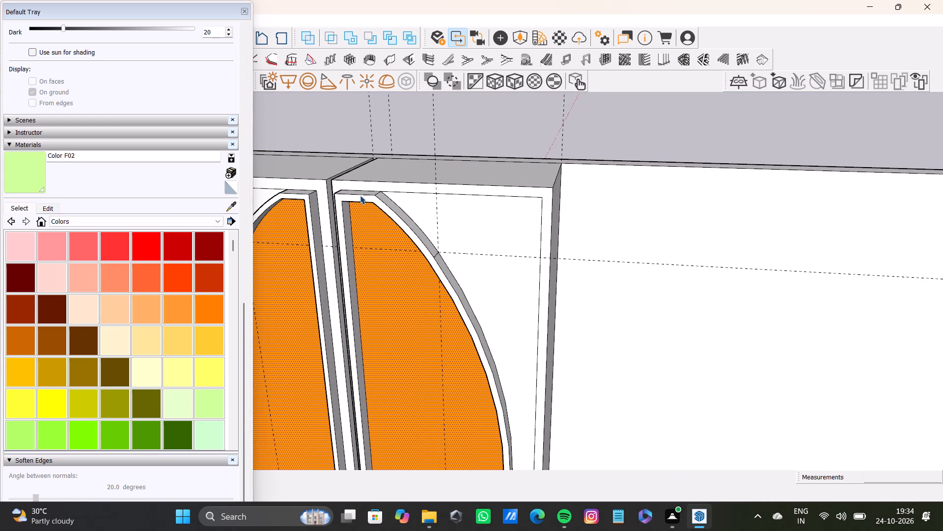
click(209, 408)
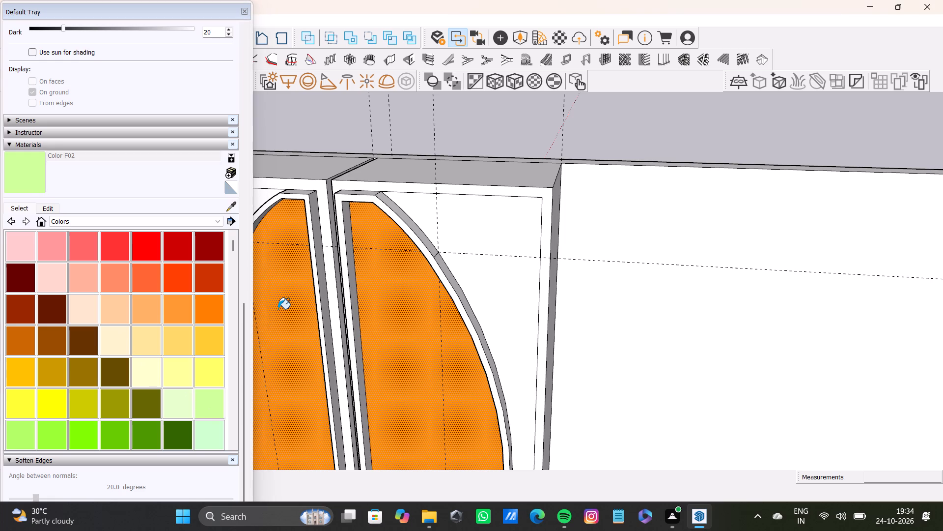
click(279, 301)
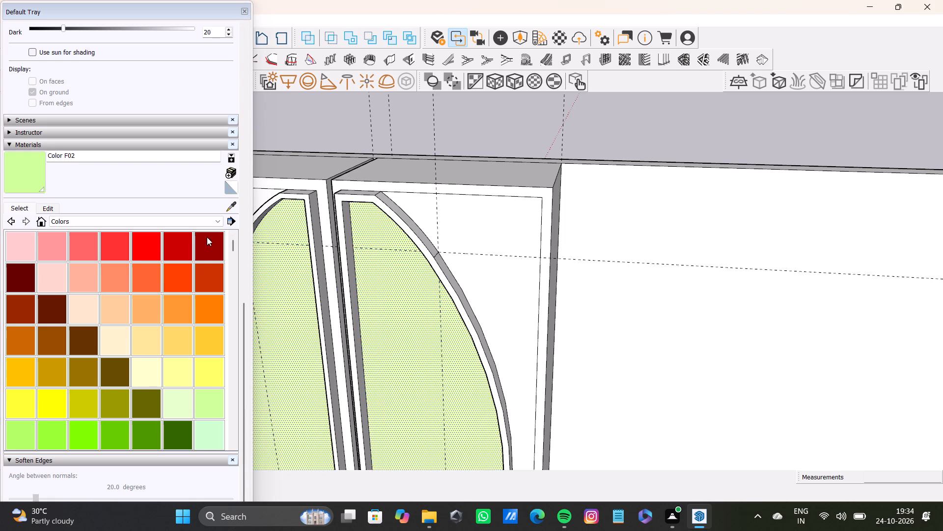
key(space)
Paint the raised curved bands on both blocks and their straight vertical side faces pink with Color A01.
double_click(306, 195)
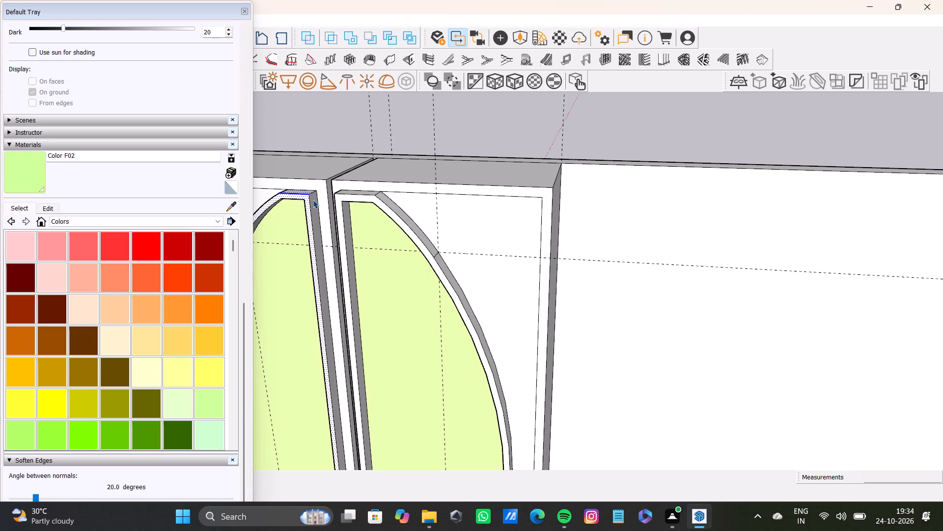
click(16, 248)
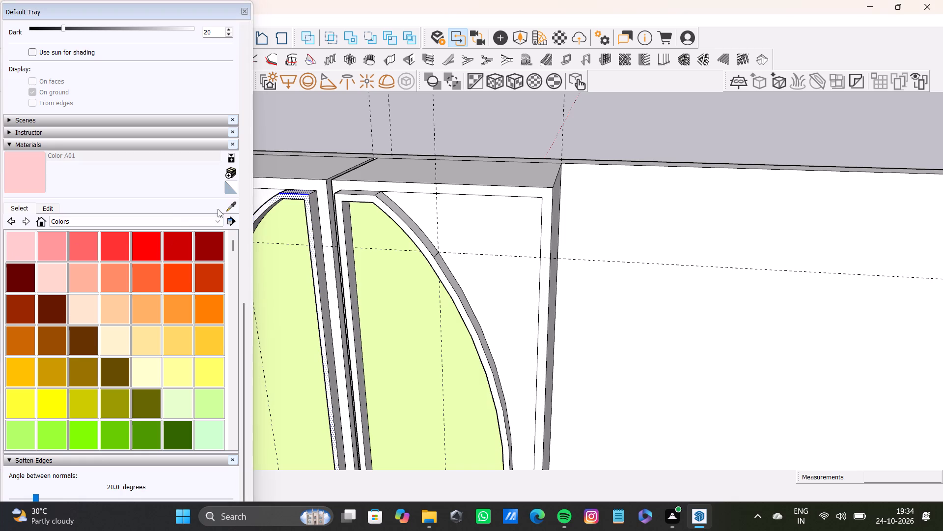
click(296, 198)
click(310, 205)
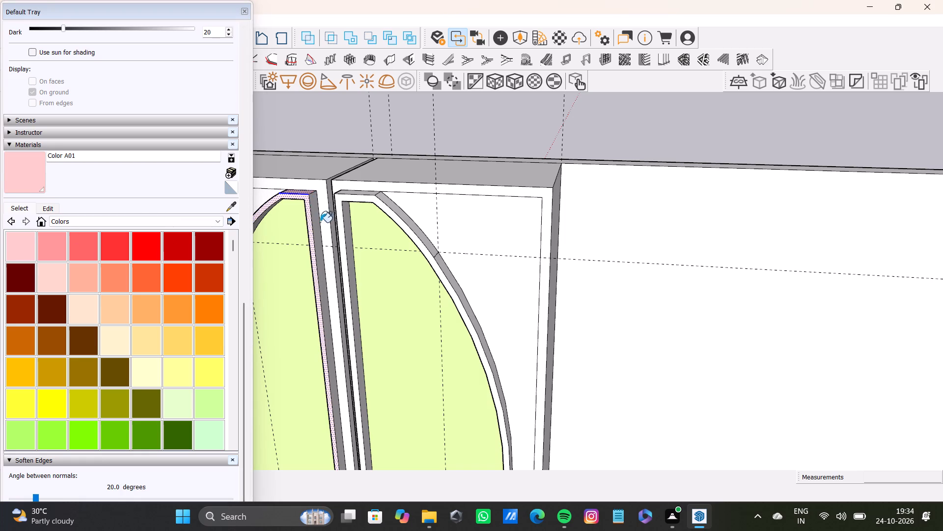
click(316, 222)
click(342, 236)
click(348, 238)
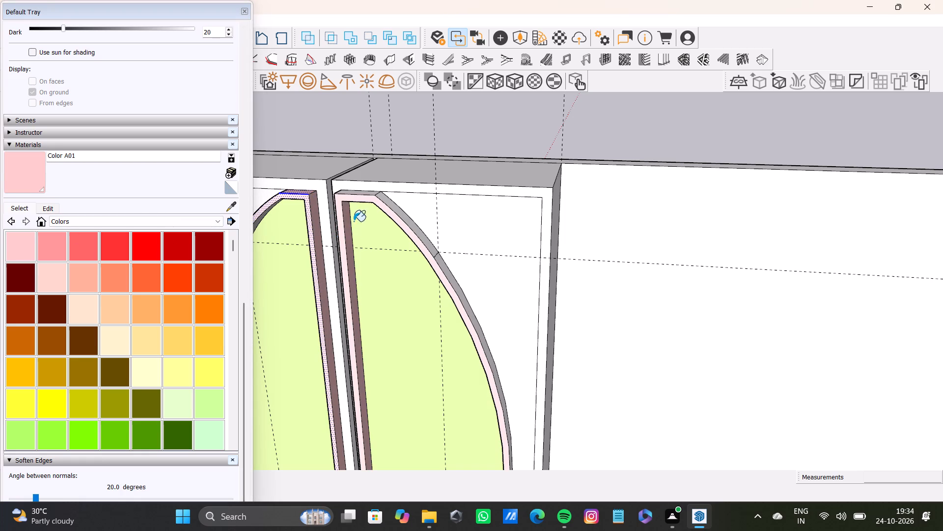
Paint the second block's front panel, inset border and the outer side faces of its curved band with Color A01.
click(416, 204)
click(384, 200)
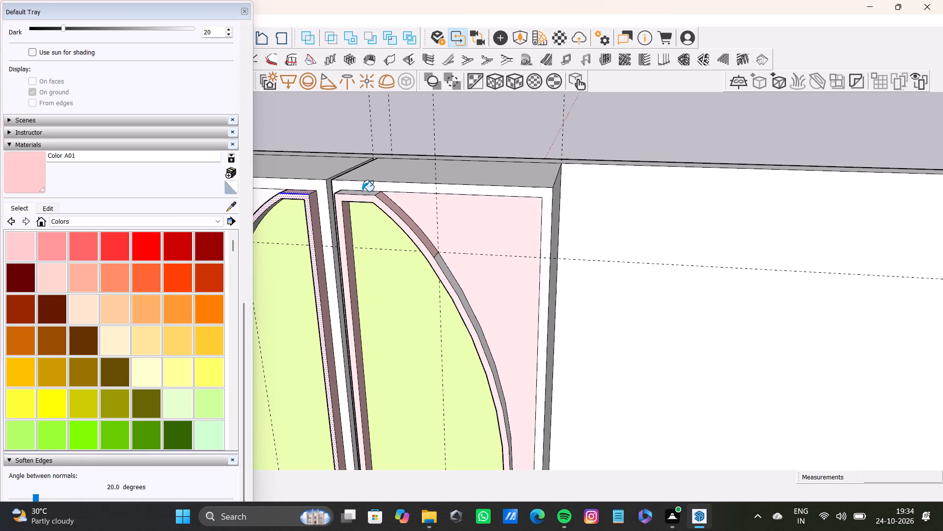
click(362, 191)
click(444, 263)
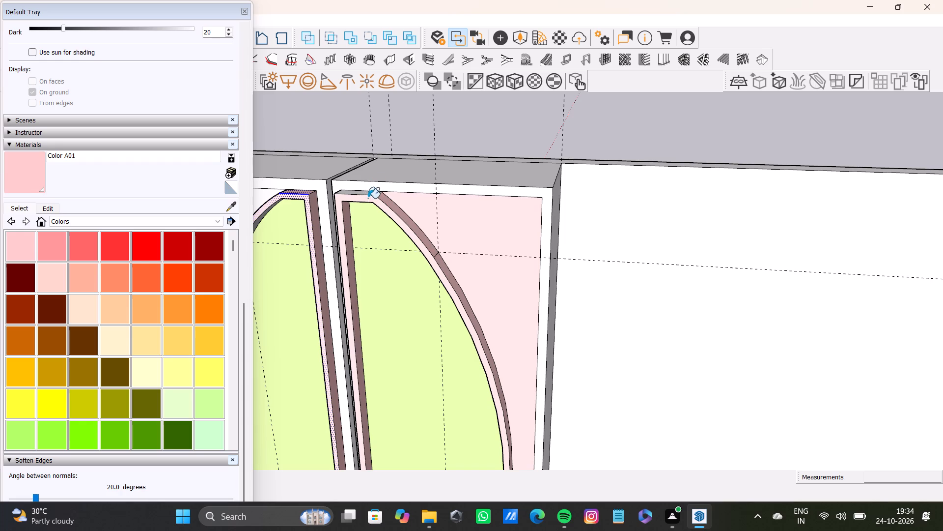
click(373, 195)
click(355, 186)
Paint the first block's inset border and front panel around the curved band with Color A01.
click(323, 215)
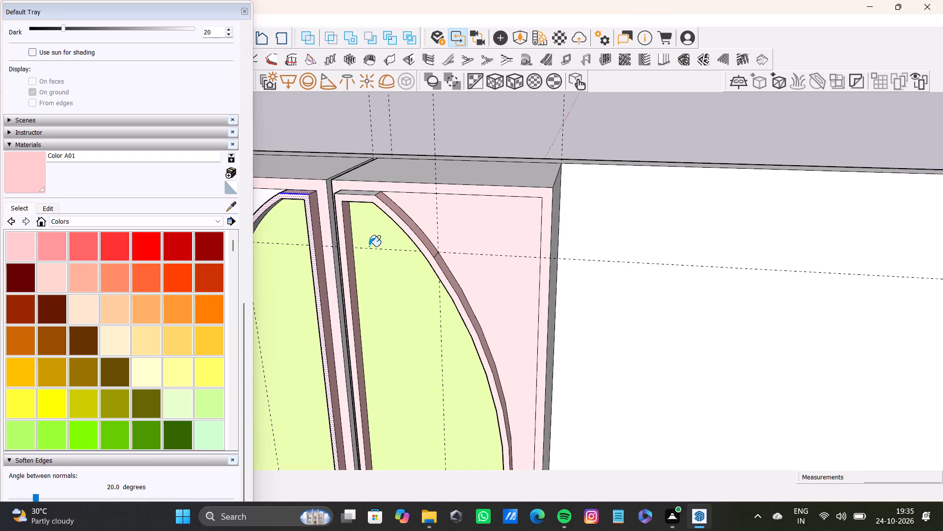
scroll(369, 245, down, 12)
scroll(297, 242, up, 7)
click(321, 240)
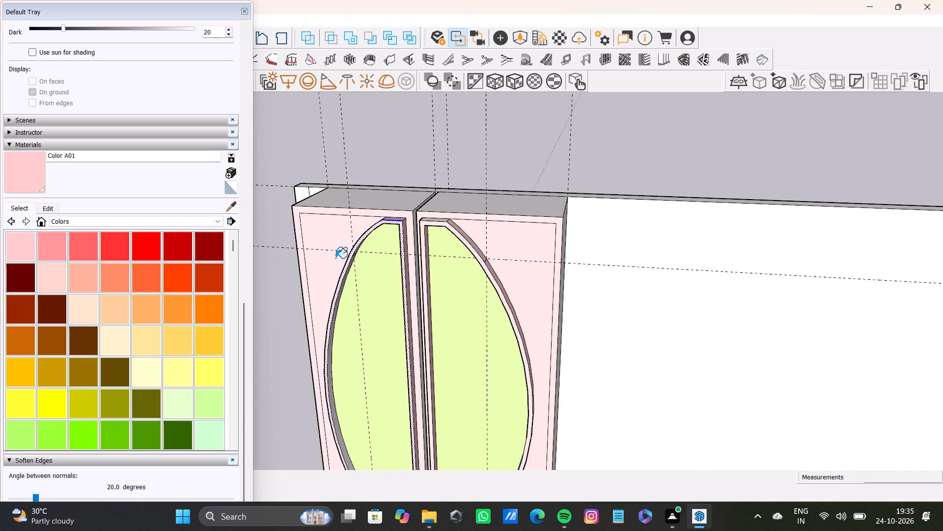
Paint the inner curved side of the first block's band and the side face in the gap between the blocks with Color A01.
scroll(345, 352, down, 8)
scroll(317, 335, up, 10)
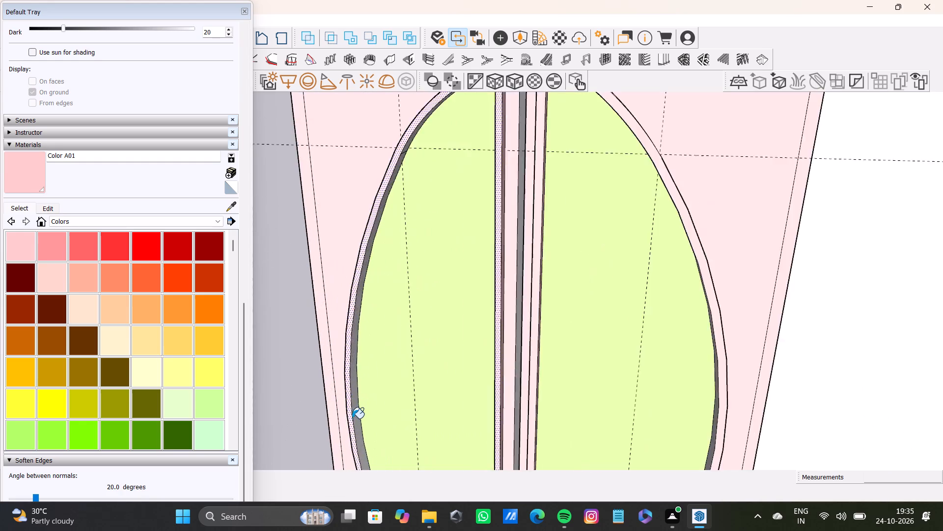
scroll(352, 418, up, 4)
click(359, 418)
scroll(358, 417, down, 15)
scroll(421, 387, up, 2)
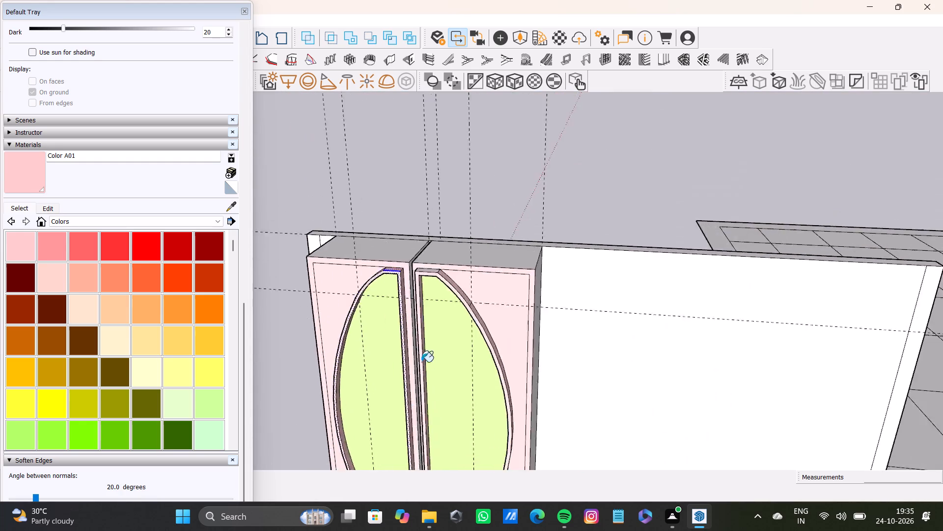
scroll(421, 362, up, 14)
click(402, 281)
scroll(401, 285, down, 10)
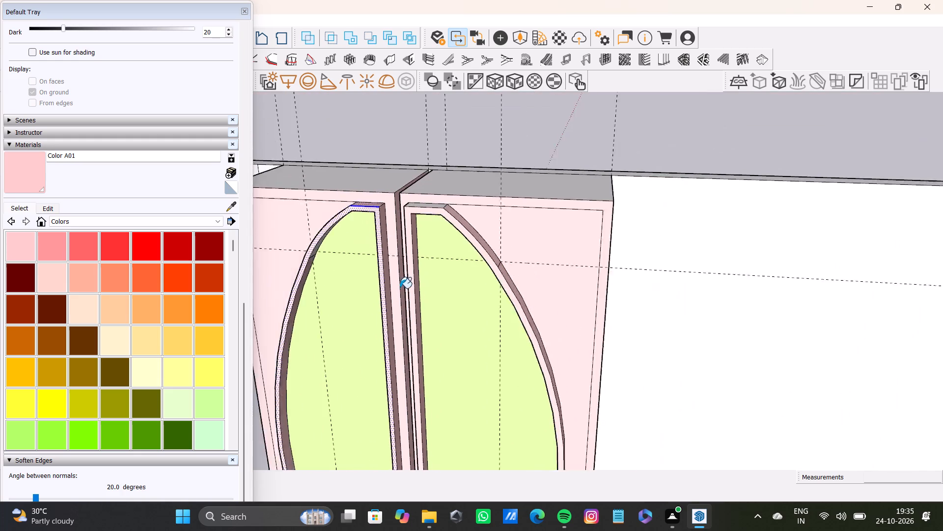
scroll(400, 288, down, 3)
Choose the orange Color C03 and start sampling a paint colour from the model.
click(149, 295)
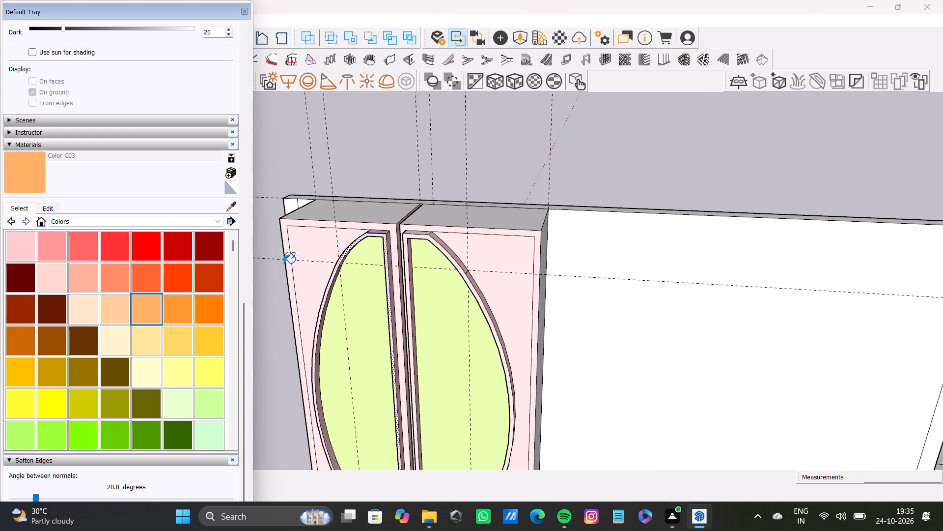
click(229, 206)
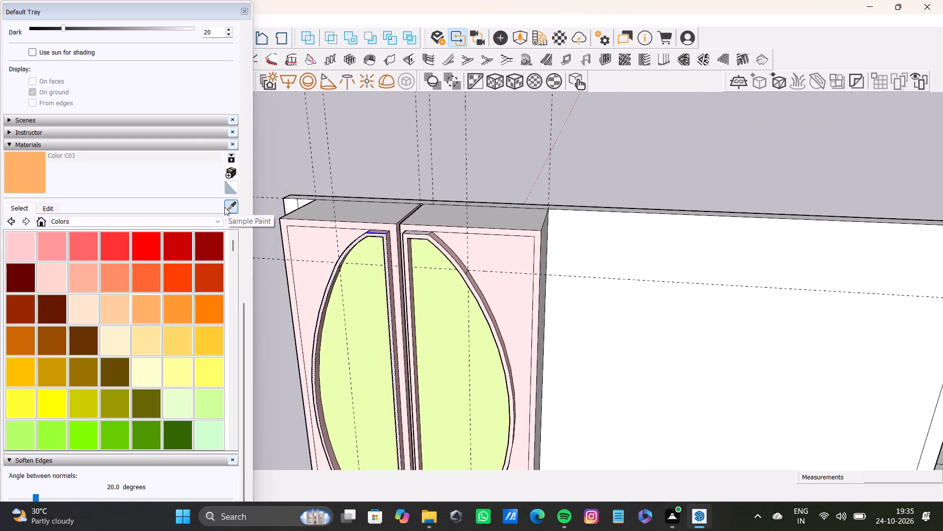
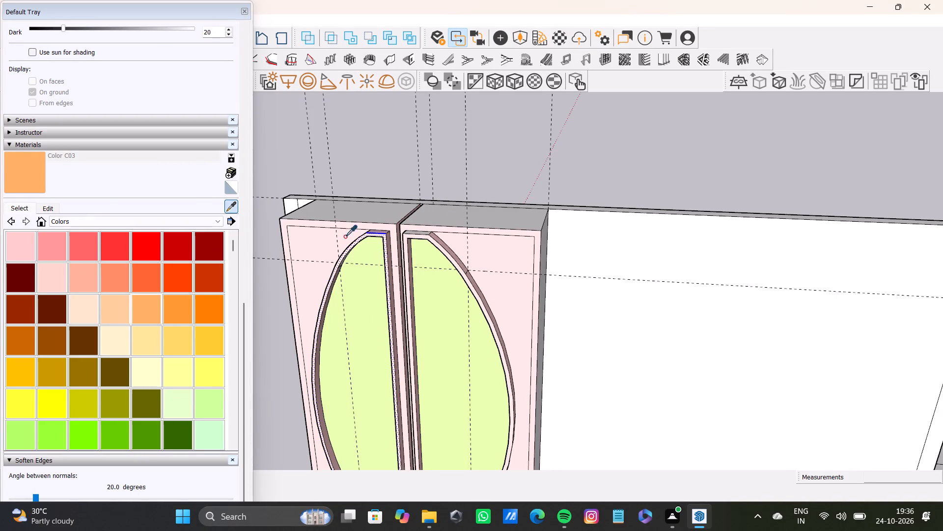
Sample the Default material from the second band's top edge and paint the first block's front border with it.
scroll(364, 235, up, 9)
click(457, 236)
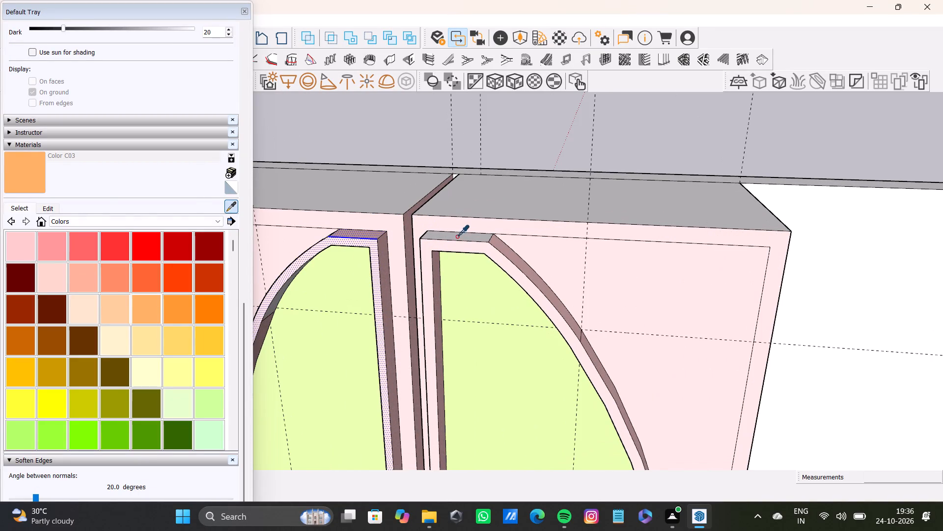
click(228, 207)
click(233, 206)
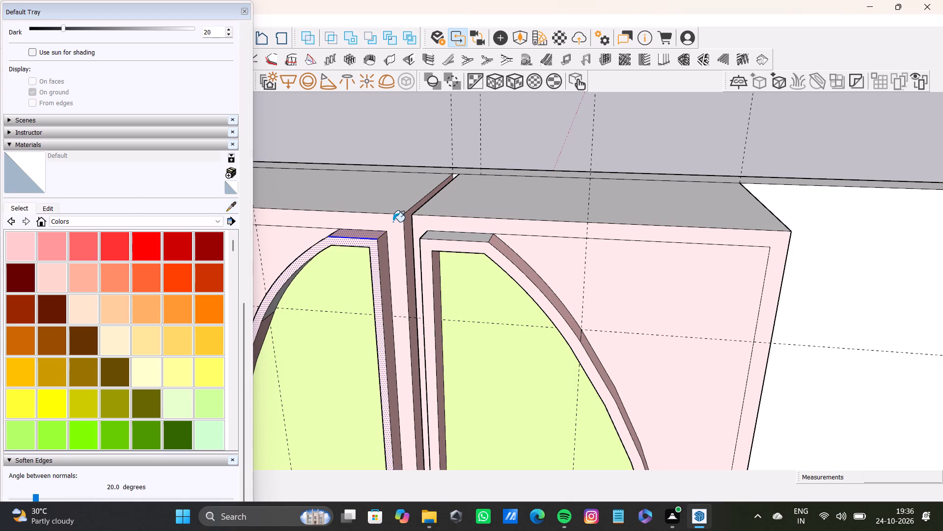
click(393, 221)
Sample Color A01 and paint the first block's front border, the second band's top edge and both blocks' top faces.
click(230, 206)
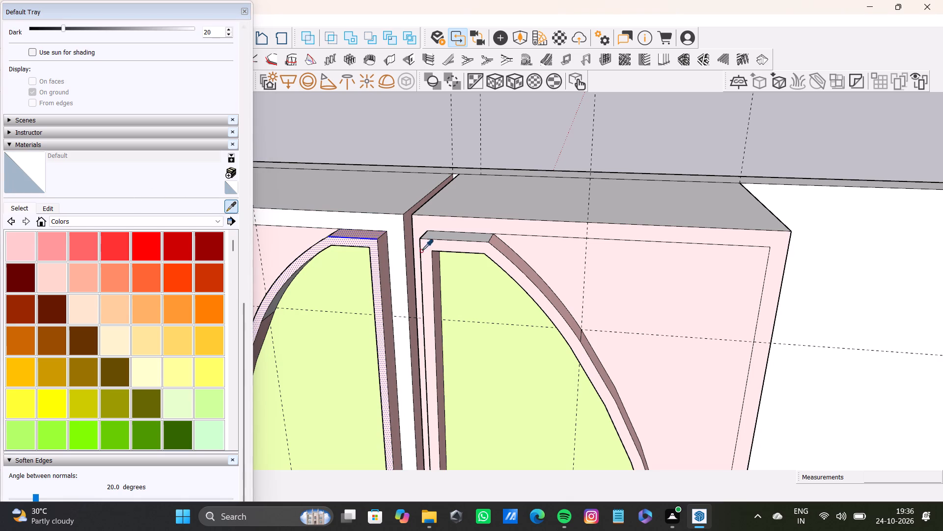
click(382, 241)
click(381, 223)
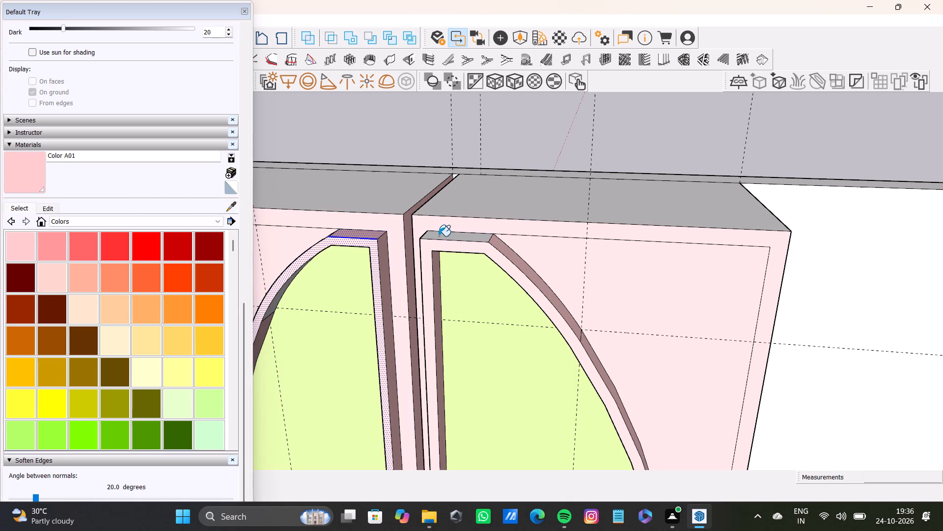
click(440, 236)
click(365, 183)
click(450, 196)
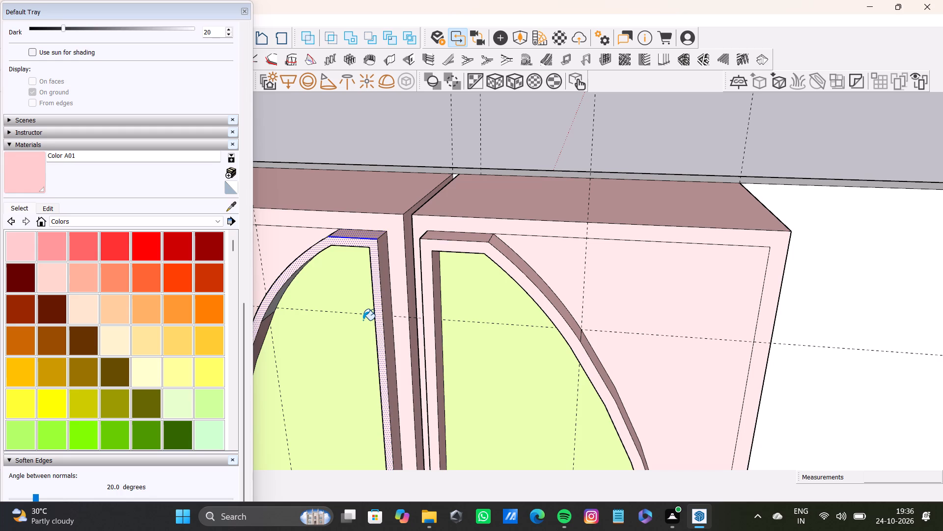
Paint the second block's outer side face with Color A01.
scroll(335, 280, down, 10)
scroll(390, 249, down, 16)
shift+middle_drag(396, 311, 394, 225)
scroll(464, 251, up, 1)
scroll(464, 251, down, 4)
middle_drag(473, 257, 372, 234)
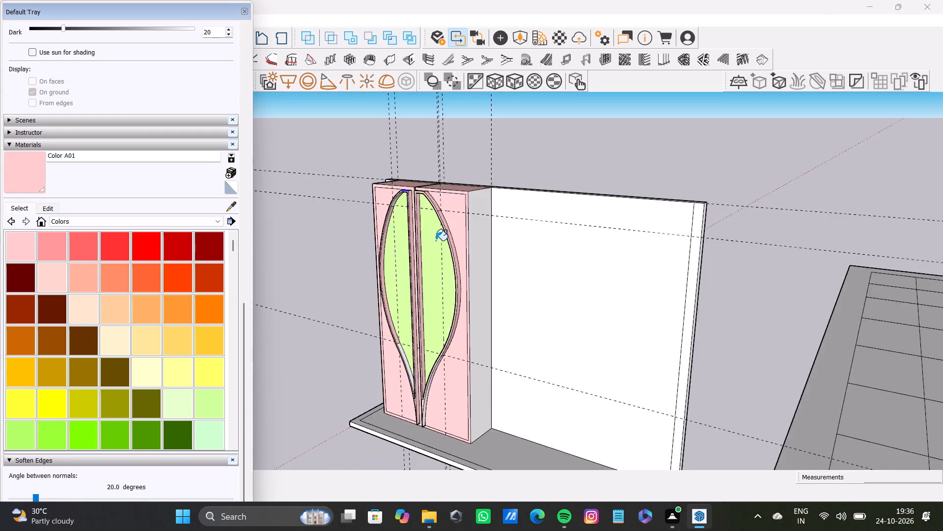
scroll(436, 240, up, 3)
click(506, 212)
Paint the lower inner curved side of the first block's band with Color A01.
scroll(470, 229, down, 8)
middle_drag(450, 280, 593, 292)
scroll(344, 372, up, 7)
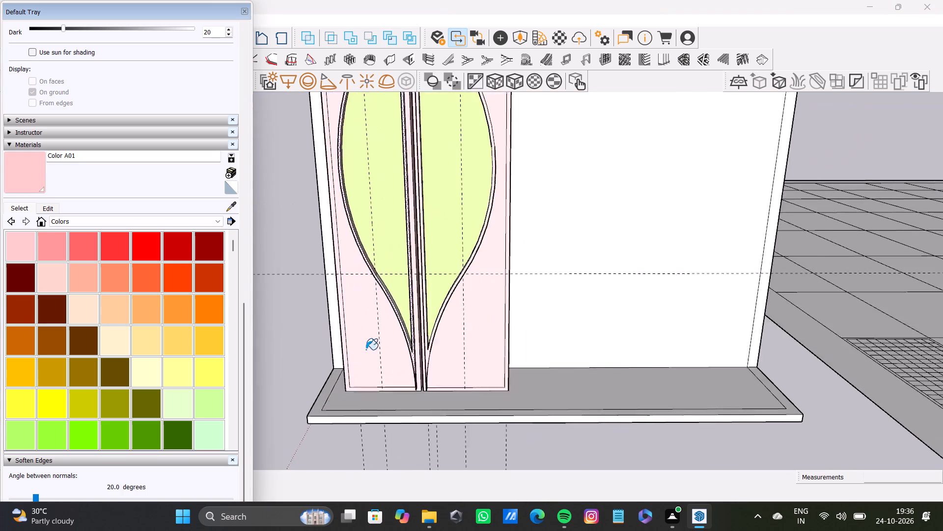
scroll(366, 350, up, 19)
middle_drag(455, 337, 392, 336)
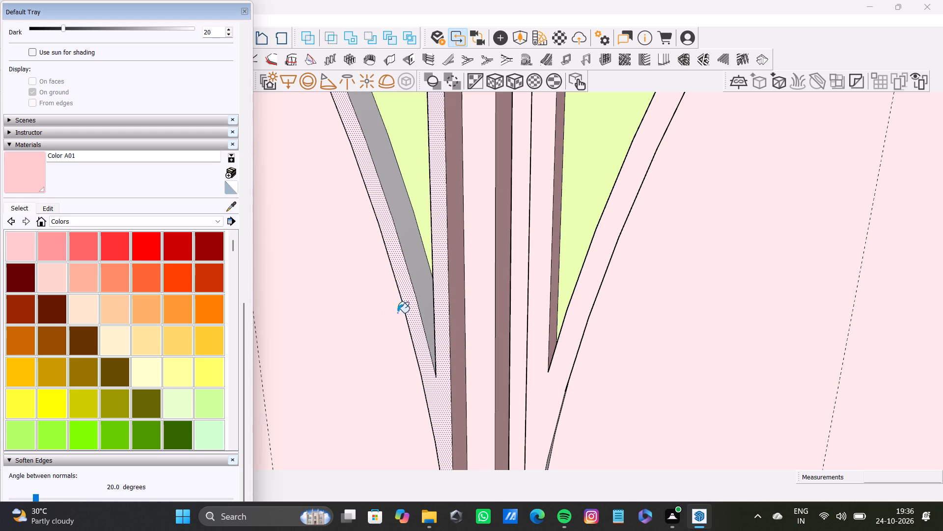
click(419, 256)
Paint the second band's lower inner curved side, its straight outer side and the second block's gap-side face with Color A01.
scroll(444, 300, down, 8)
middle_drag(464, 325, 585, 343)
scroll(569, 297, up, 2)
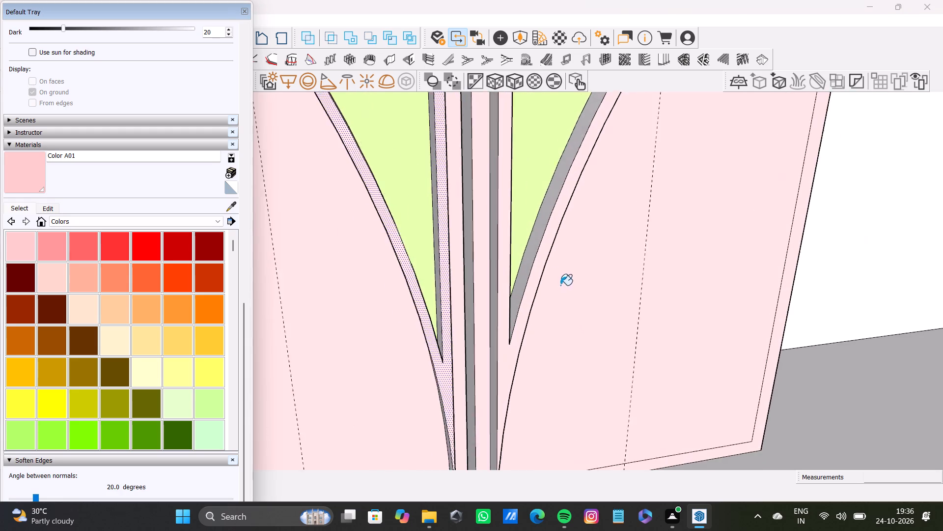
scroll(560, 285, up, 3)
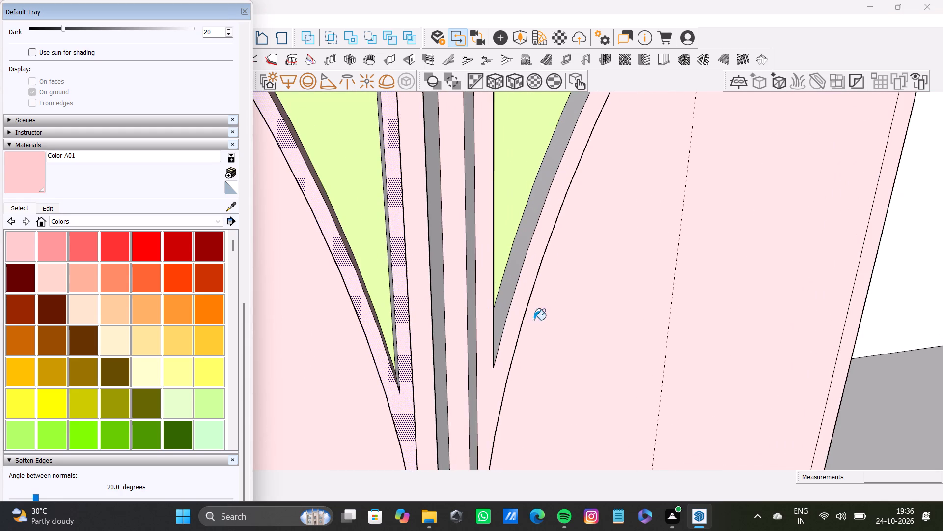
click(503, 293)
scroll(464, 306, up, 4)
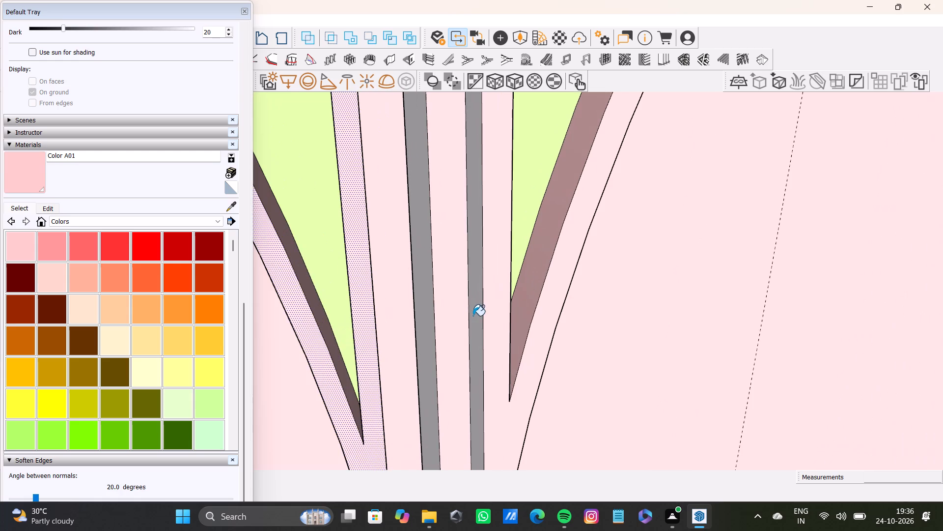
click(473, 316)
click(422, 334)
Paint the lower outer curved side of the second block's band with Color A01.
scroll(435, 339, down, 13)
scroll(436, 339, up, 1)
scroll(438, 339, down, 4)
middle_drag(458, 381, 448, 284)
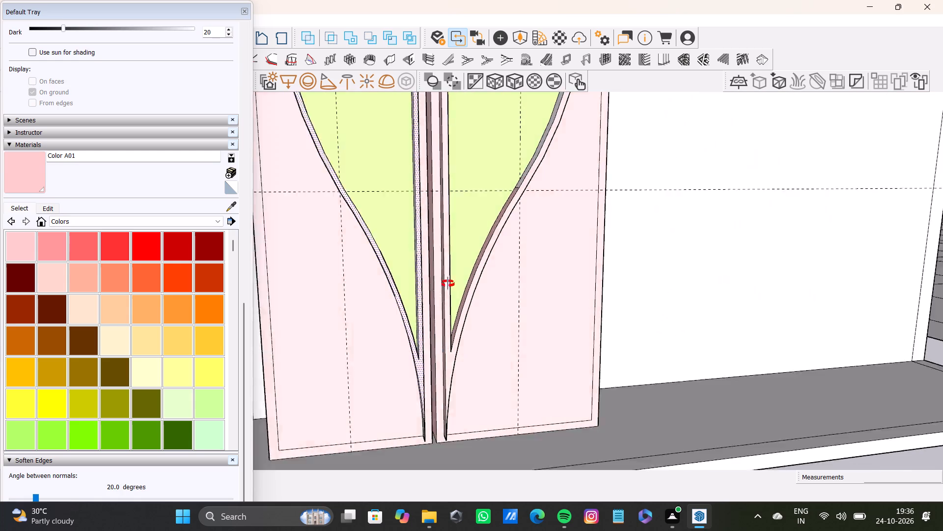
middle_drag(448, 284, 252, 345)
scroll(491, 311, up, 7)
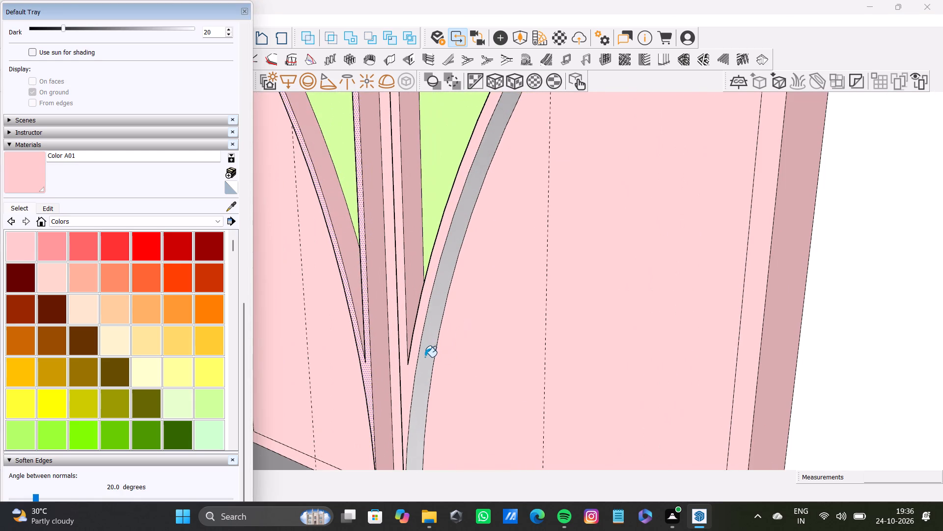
click(425, 357)
Paint the first band's upper inner curved side, straight inner side, and upper and middle outer curved sides with Color A01.
scroll(428, 354, down, 18)
scroll(398, 124, up, 6)
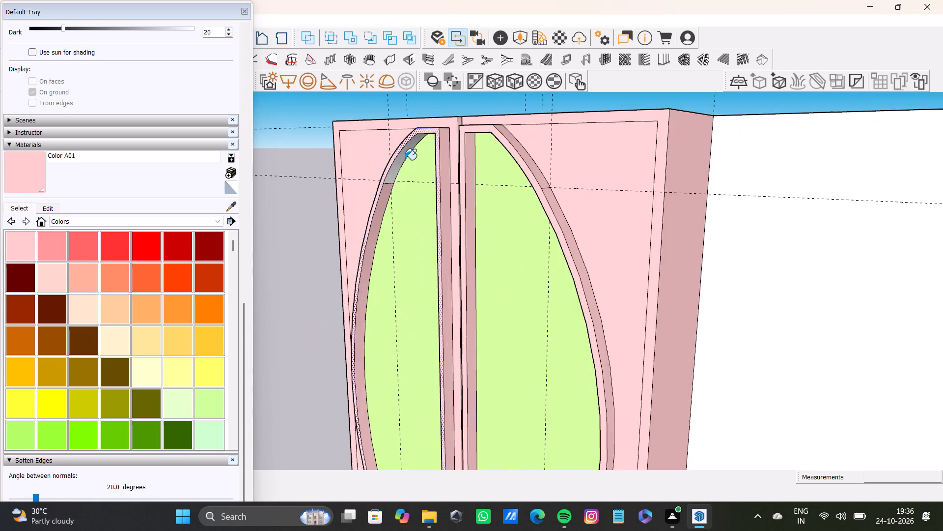
scroll(405, 160, up, 8)
click(399, 155)
scroll(398, 155, down, 14)
middle_drag(397, 156, 667, 209)
scroll(447, 197, up, 11)
click(415, 147)
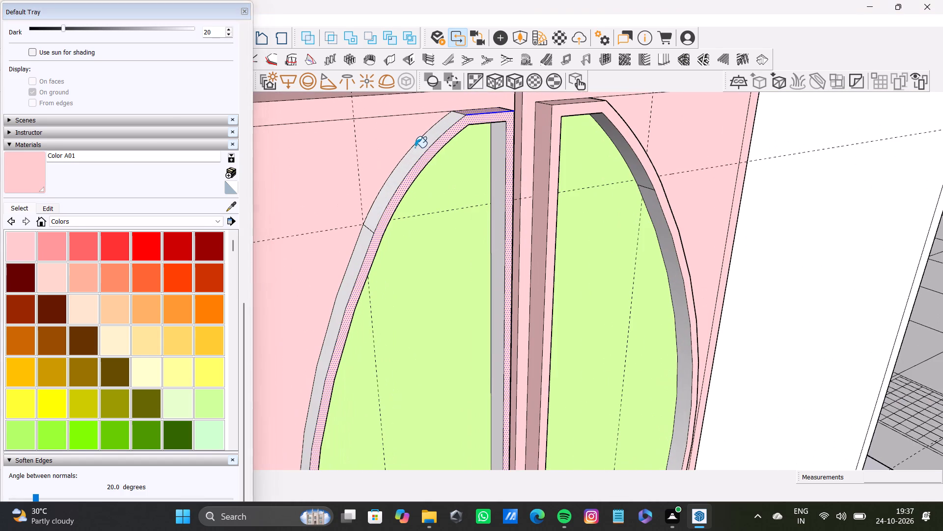
click(495, 202)
click(345, 287)
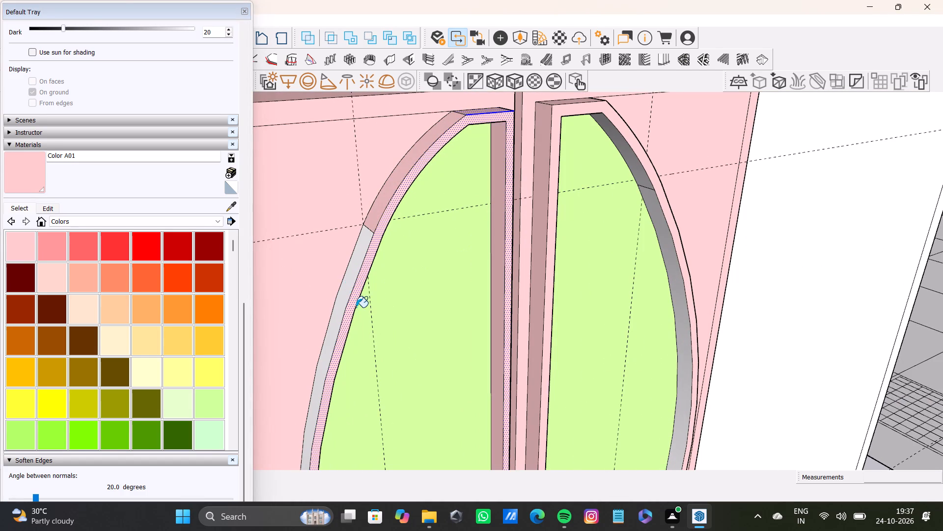
Paint the second band's middle and upper inner curved sides and the underside of its top with Color A01.
scroll(356, 307, down, 14)
middle_drag(370, 326, 365, 273)
scroll(513, 361, up, 7)
middle_drag(434, 378, 469, 376)
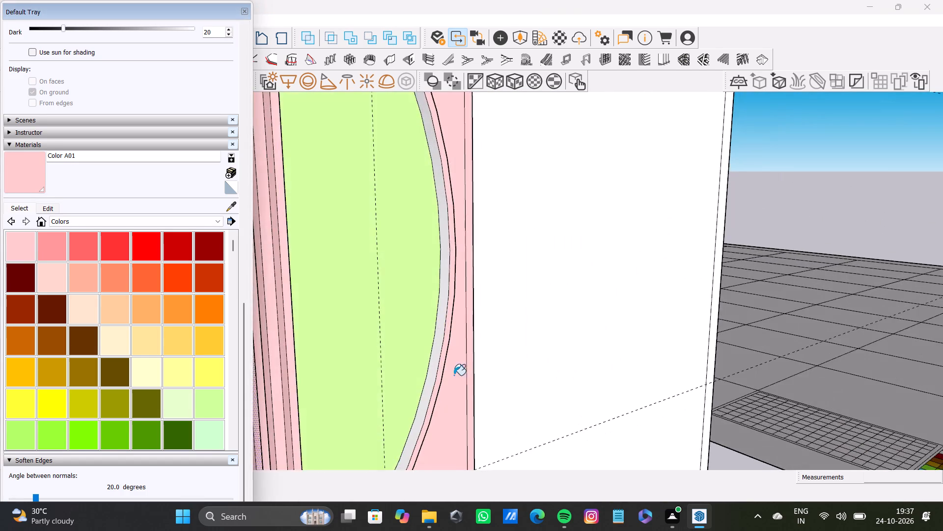
scroll(448, 374, up, 3)
click(425, 372)
scroll(425, 372, down, 16)
scroll(377, 237, up, 4)
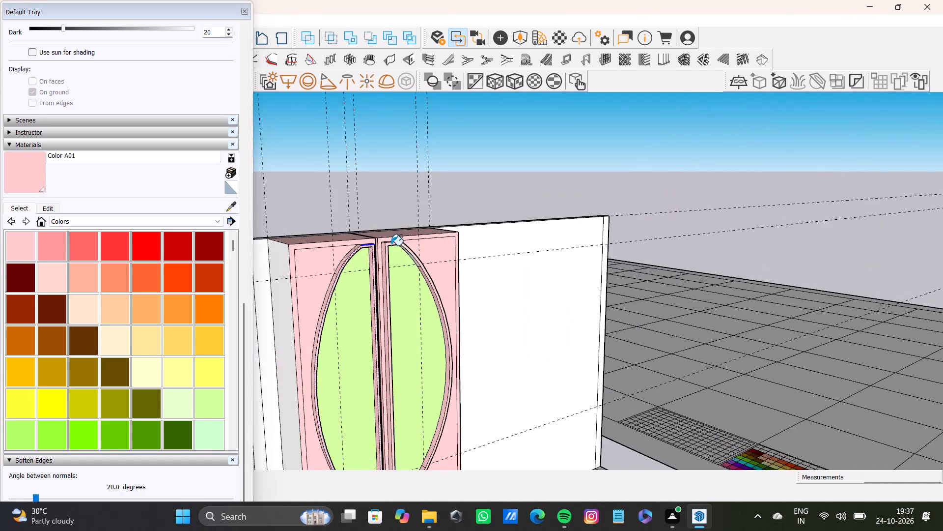
scroll(391, 245, up, 13)
middle_drag(409, 252, 411, 202)
scroll(421, 221, up, 4)
click(442, 278)
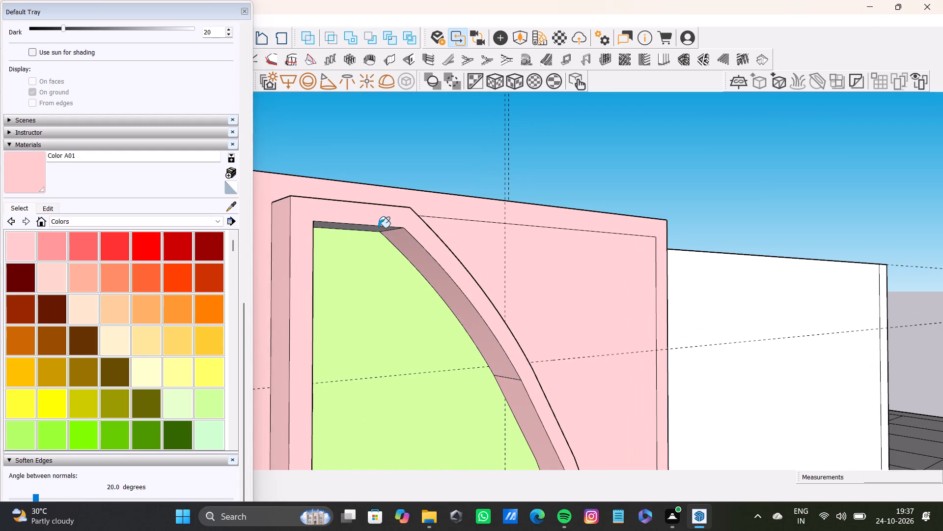
click(374, 229)
Paint the underside of the top of the first block's band with Color A01.
scroll(355, 232, down, 5)
middle_drag(376, 268, 318, 171)
scroll(321, 247, down, 8)
scroll(263, 246, up, 4)
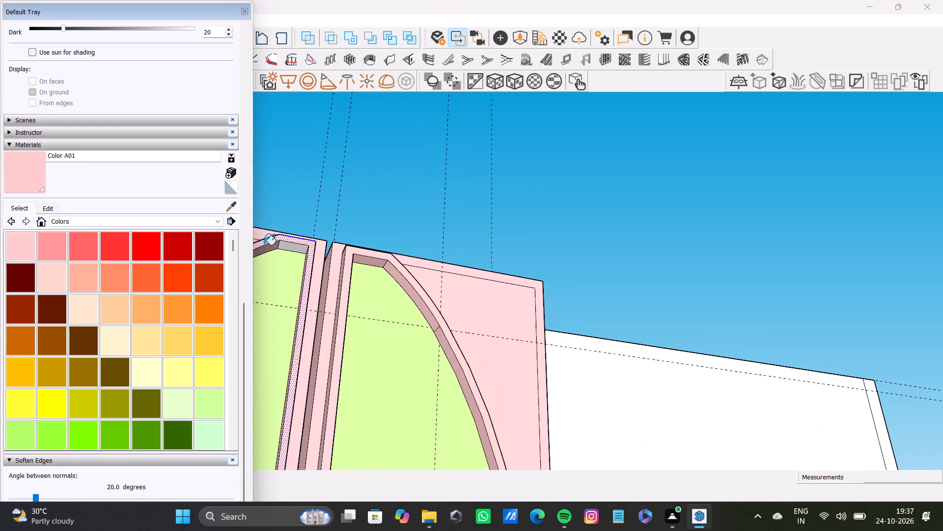
click(299, 247)
Move the Default Tray off the drawing tools to the opposite edge of the window and make it narrower.
scroll(319, 265, down, 16)
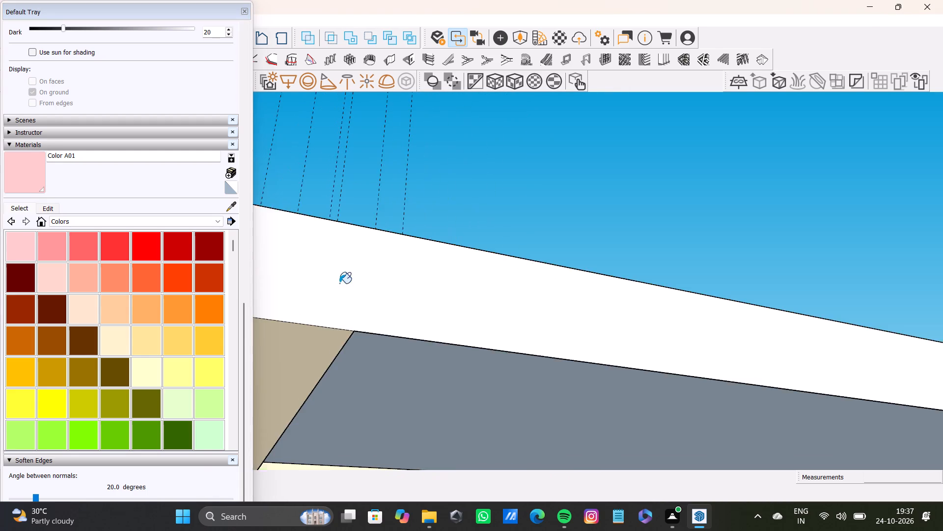
scroll(339, 283, down, 3)
drag(140, 5, 260, 99)
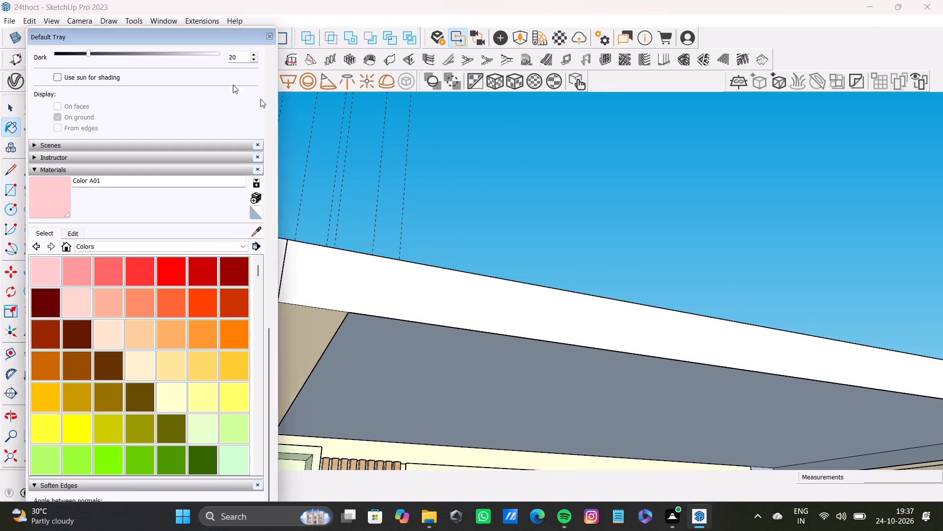
drag(260, 99, 942, 252)
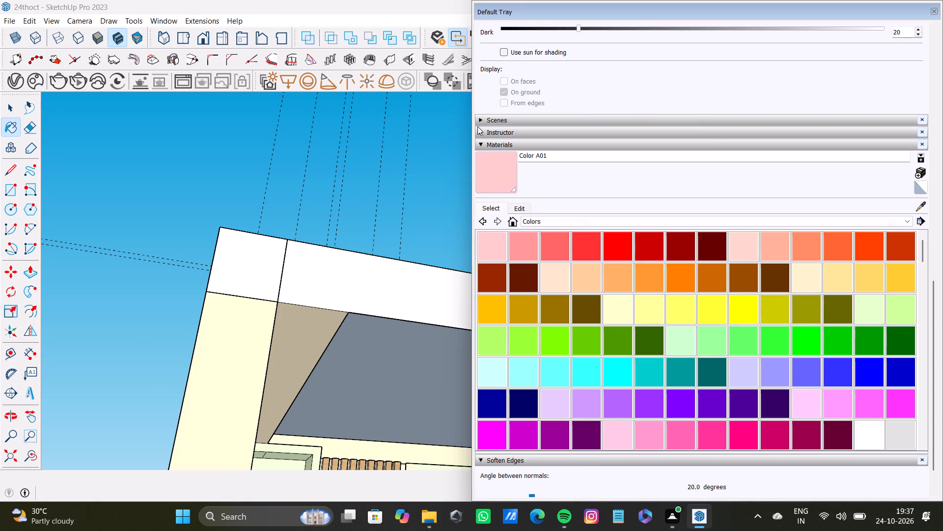
drag(471, 111, 888, 148)
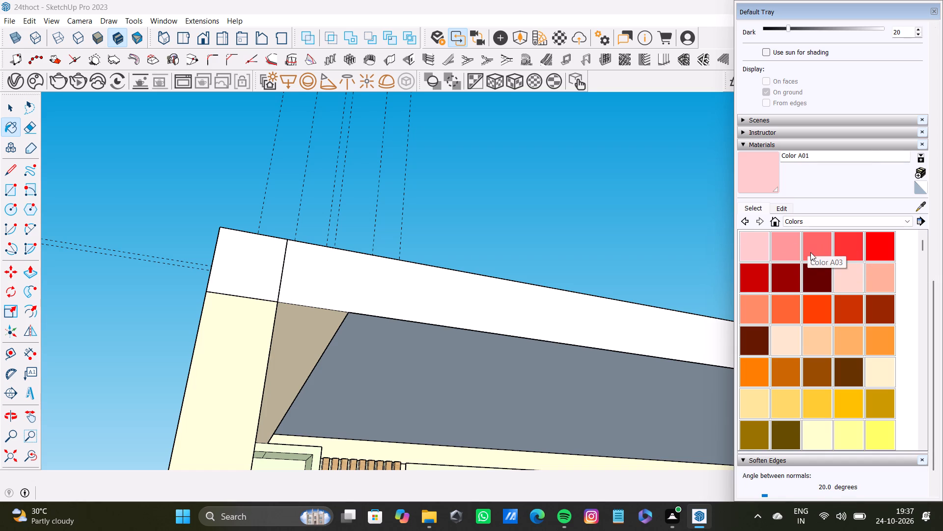
Paint the first block's outer side face and the lower outer curved side of its band with Color A01.
scroll(286, 263, down, 8)
scroll(286, 261, down, 20)
scroll(286, 261, down, 14)
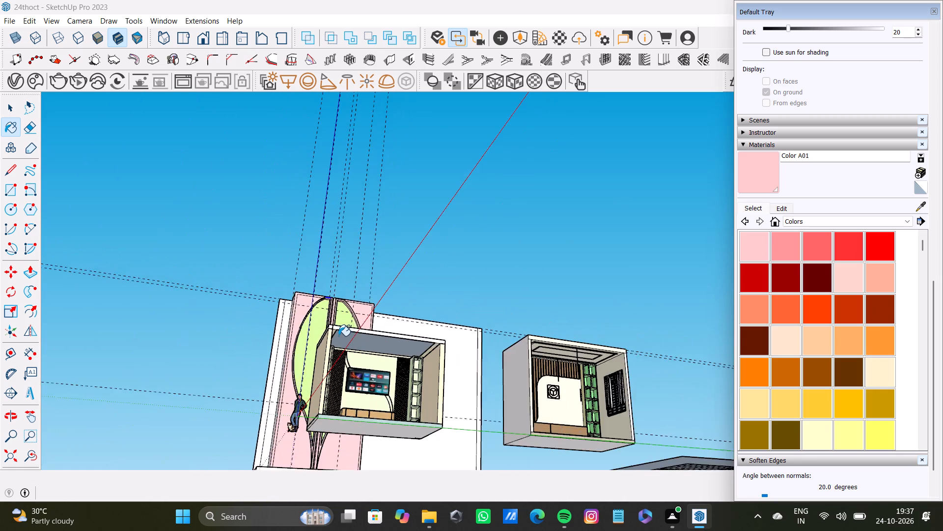
middle_drag(338, 336, 369, 450)
scroll(369, 383, up, 14)
middle_drag(238, 368, 331, 375)
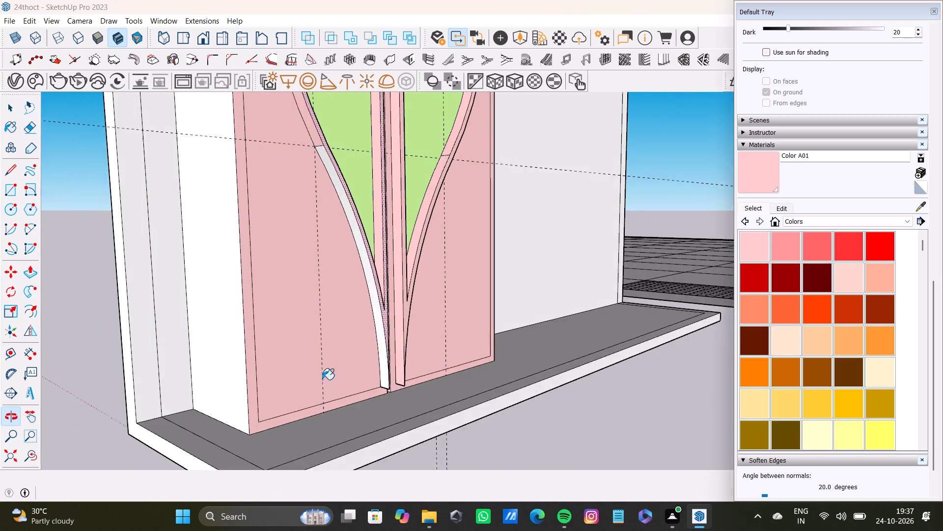
scroll(240, 394, up, 4)
click(241, 366)
scroll(240, 367, down, 4)
scroll(369, 354, up, 2)
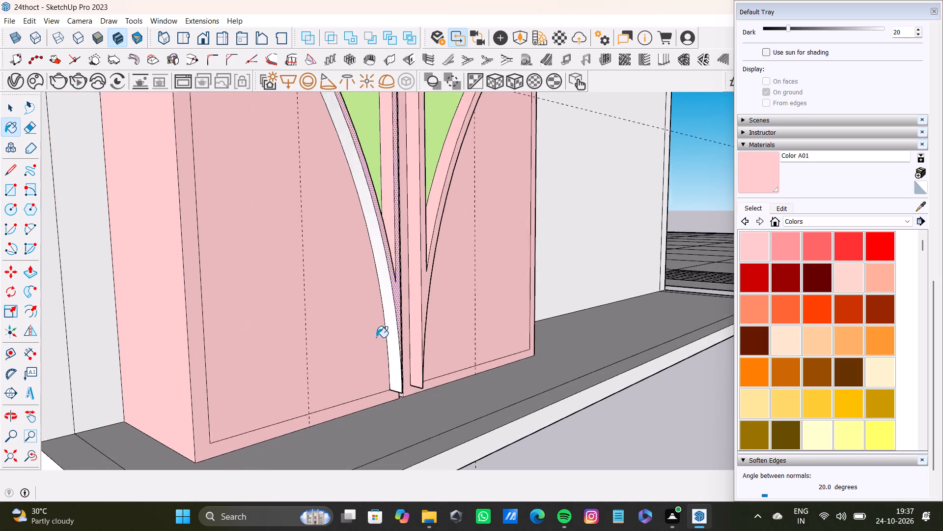
scroll(376, 337, up, 10)
click(396, 312)
Draw a full-height rectangle on the bare back wall, starting a gap away from the second pink block and ending at the wall's far end.
scroll(391, 314, down, 17)
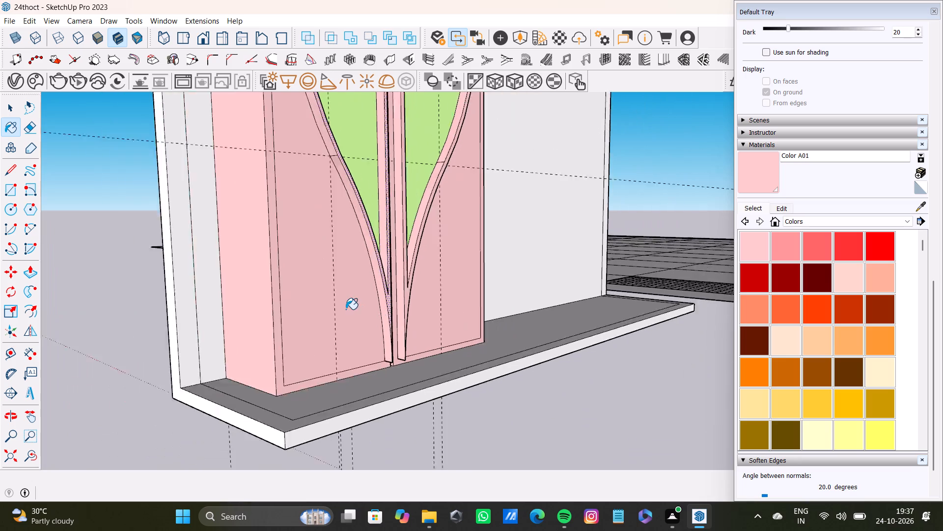
scroll(346, 309, down, 3)
middle_drag(363, 297, 215, 277)
scroll(246, 258, down, 4)
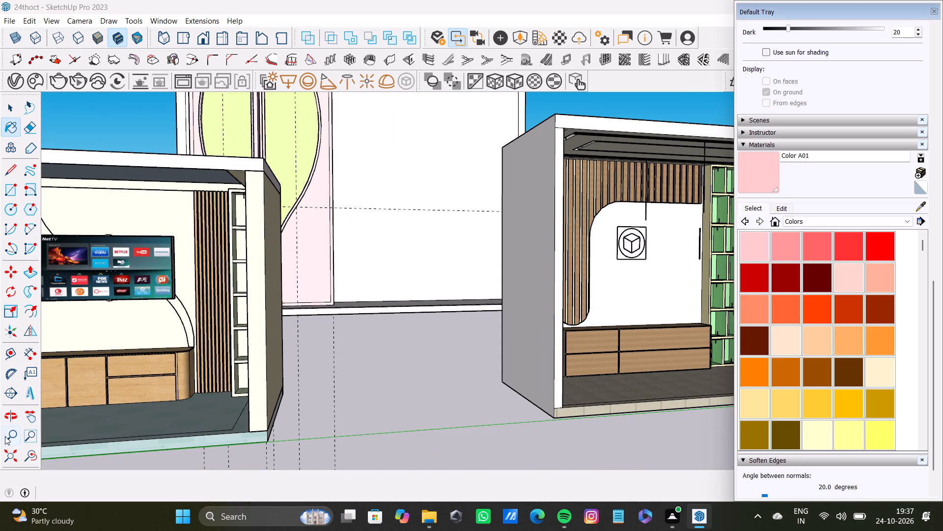
click(23, 453)
click(8, 450)
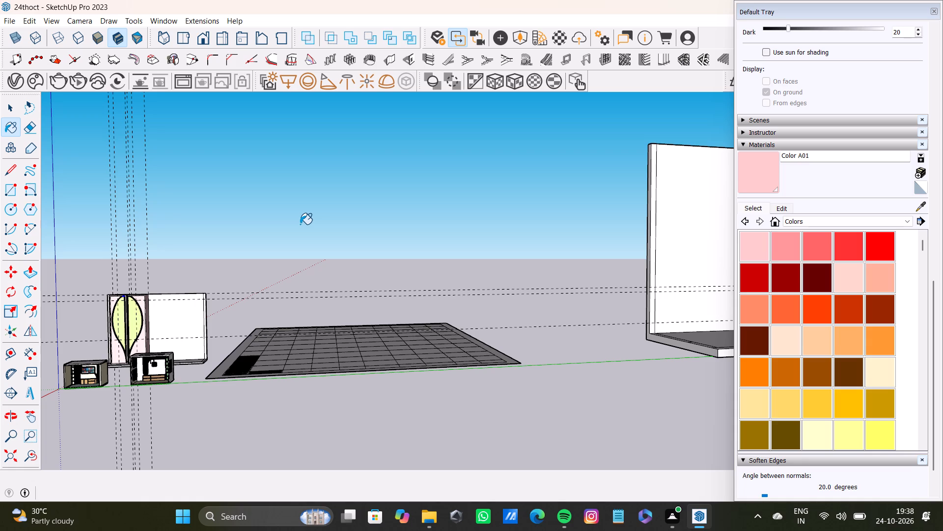
scroll(164, 337, up, 4)
scroll(160, 326, up, 19)
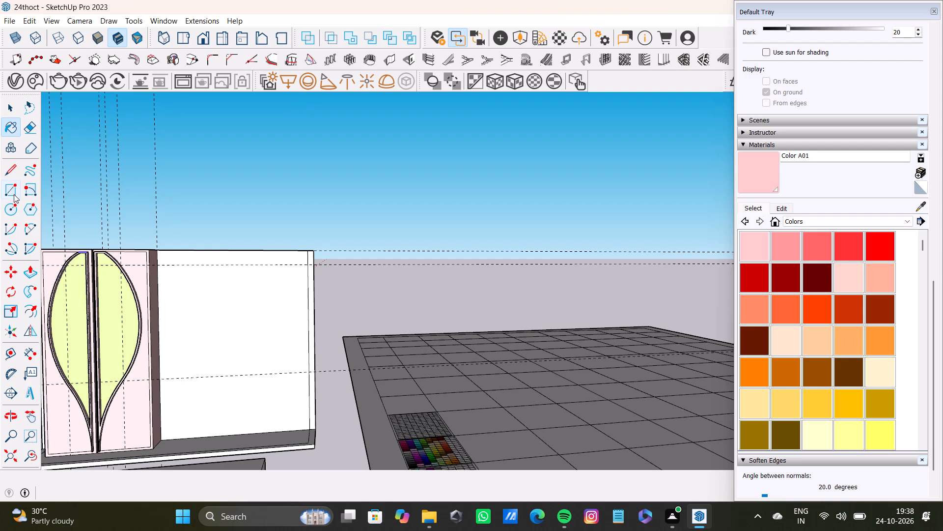
click(11, 186)
scroll(222, 295, down, 5)
middle_drag(220, 291, 194, 349)
scroll(200, 252, up, 6)
click(228, 219)
scroll(328, 436, down, 2)
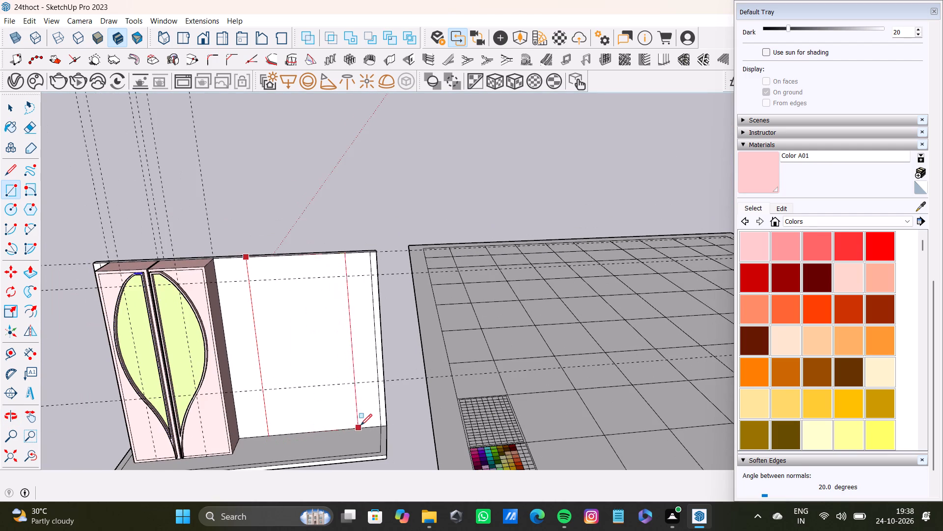
click(379, 427)
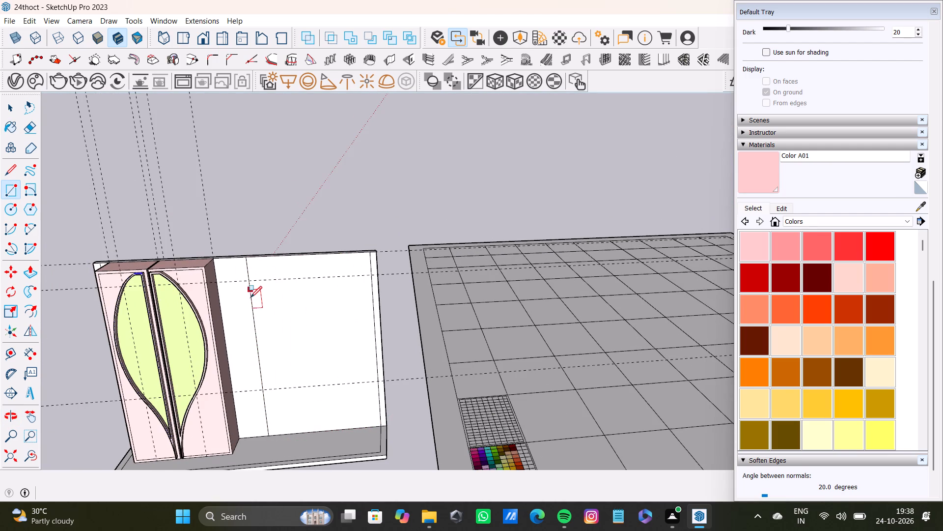
Place two vertical guides across the rectangle, parallel to its side edge, to divide it into three strips.
key(space)
key(t)
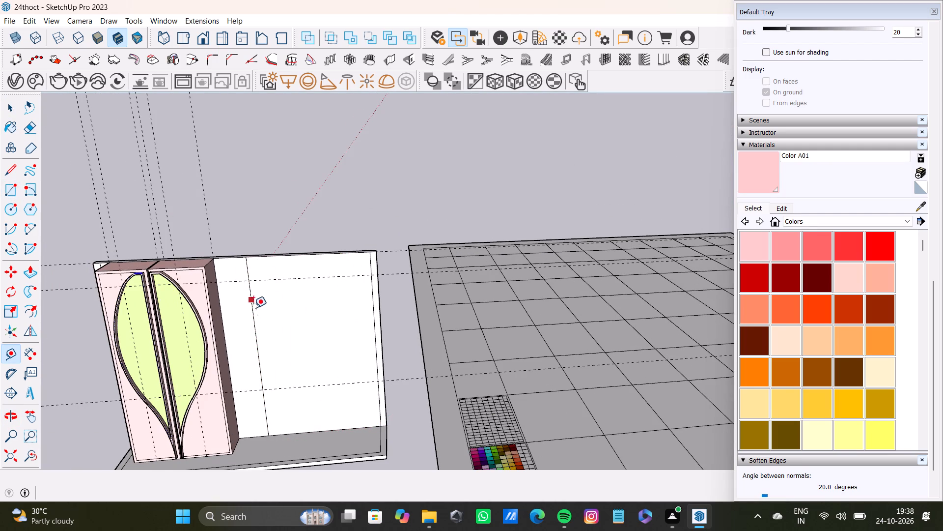
click(255, 323)
click(289, 310)
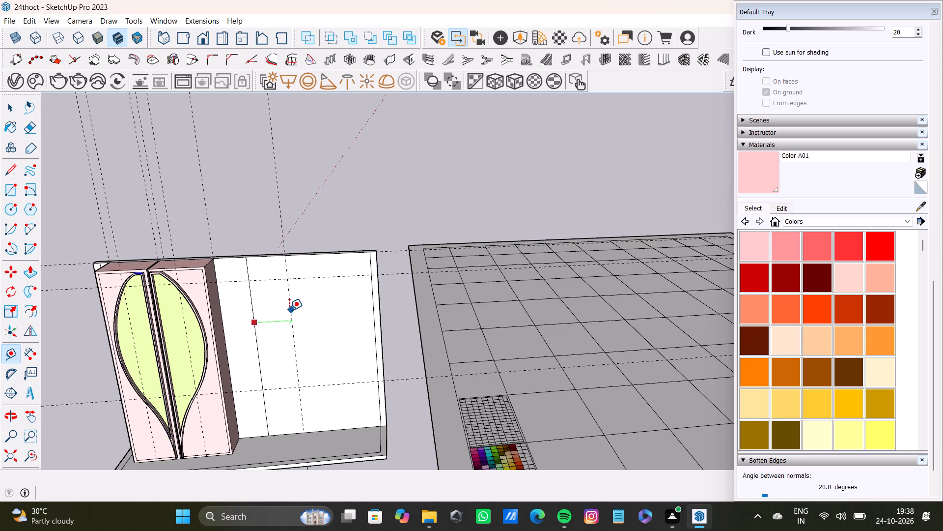
click(288, 313)
click(333, 304)
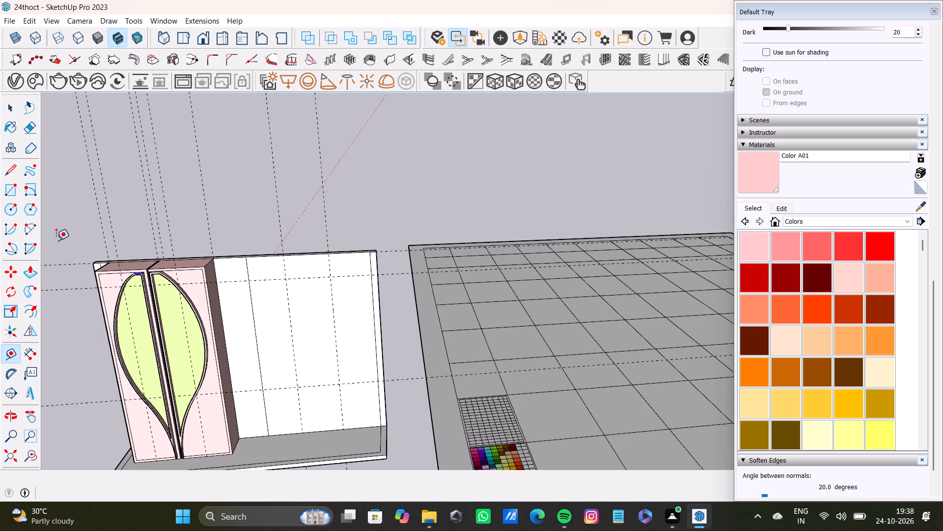
Draw two adjoining full-height rectangles between the strip edge and the two guides, down to the slab.
click(10, 189)
scroll(290, 319, up, 4)
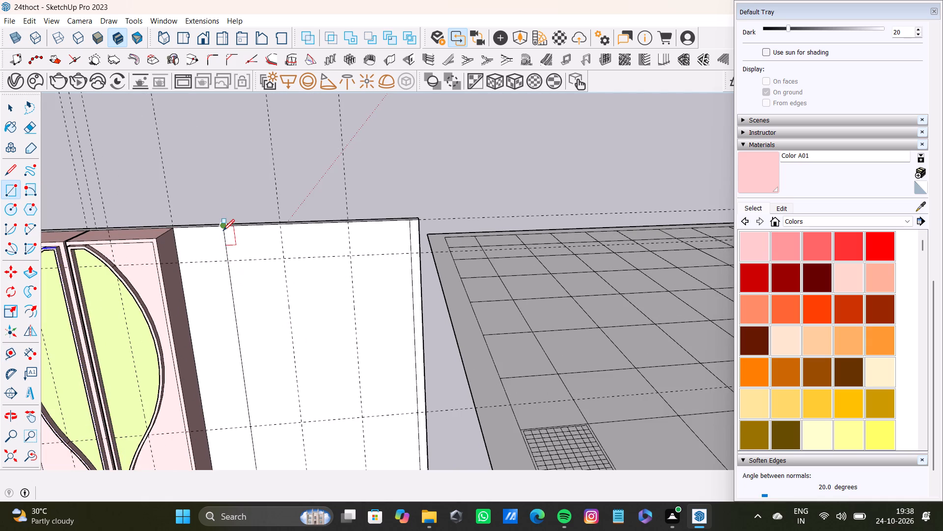
click(223, 231)
scroll(307, 414, down, 5)
middle_drag(308, 425, 260, 388)
scroll(276, 426, up, 3)
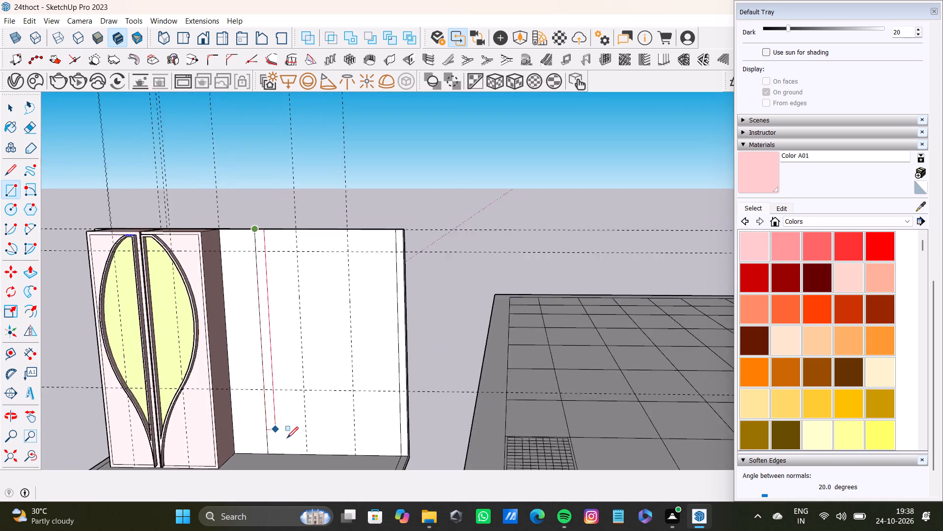
scroll(287, 438, up, 2)
click(312, 451)
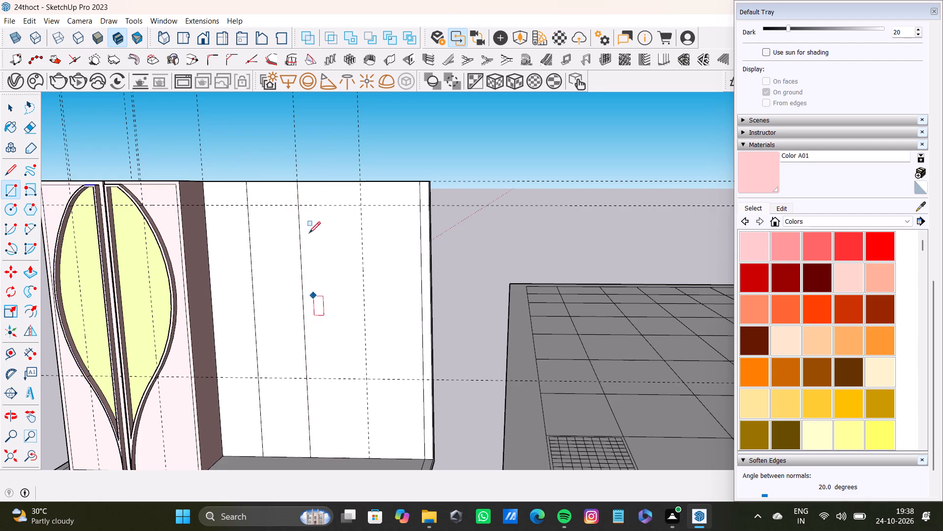
click(294, 182)
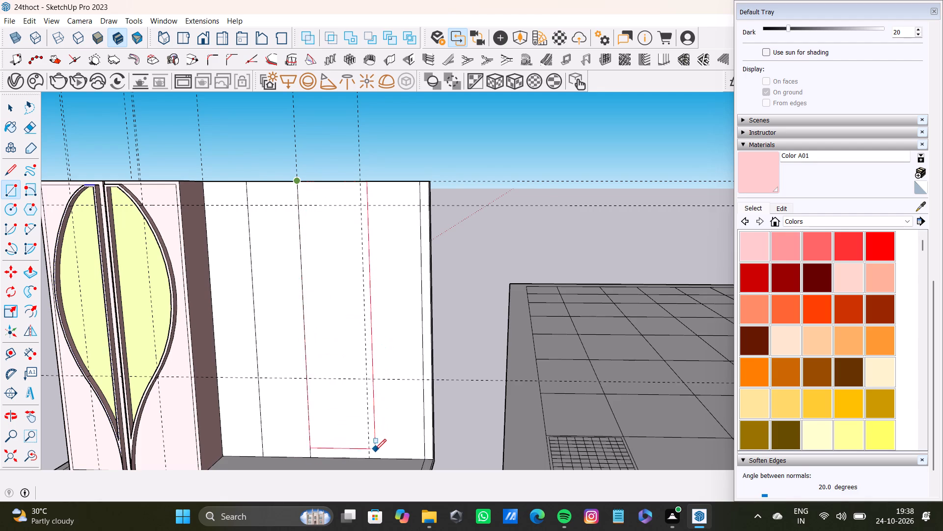
click(370, 454)
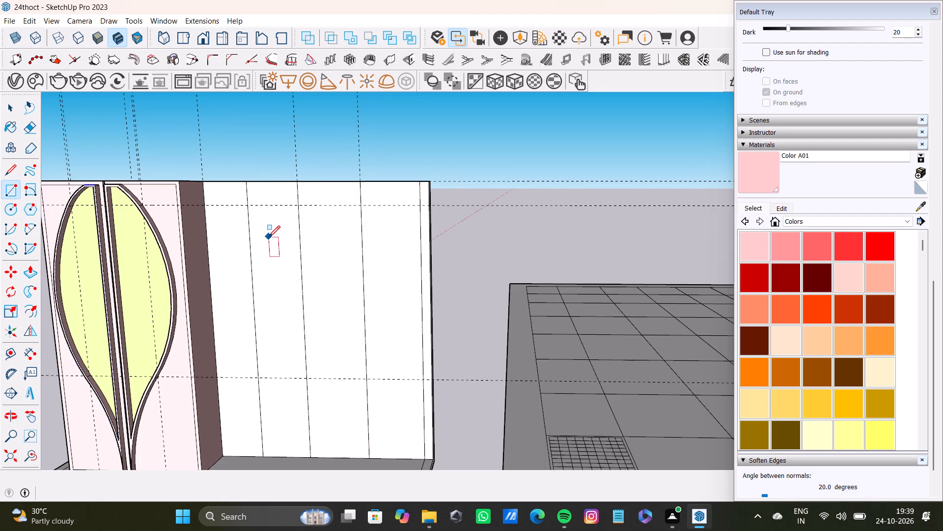
Pull the first strip, nearest the pink blocks, out from the back wall with Push/Pull and readjust its depth.
key(space)
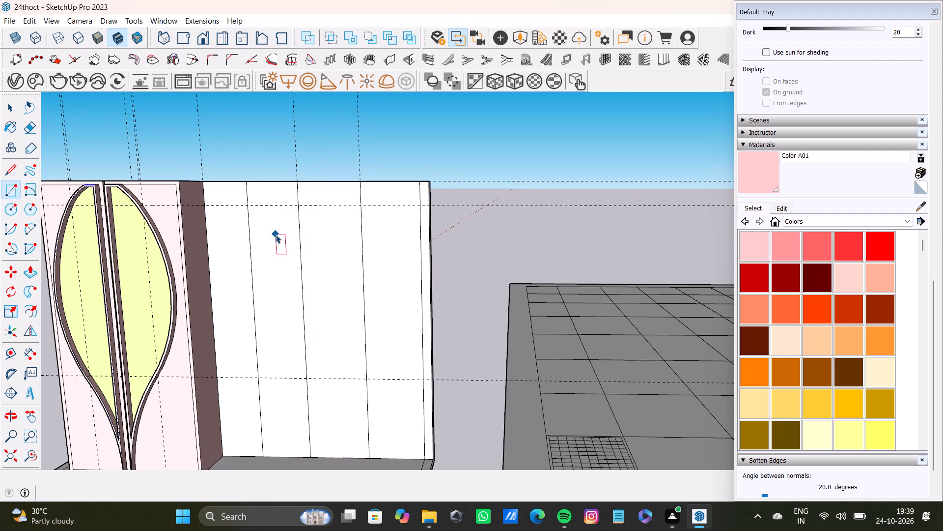
click(276, 235)
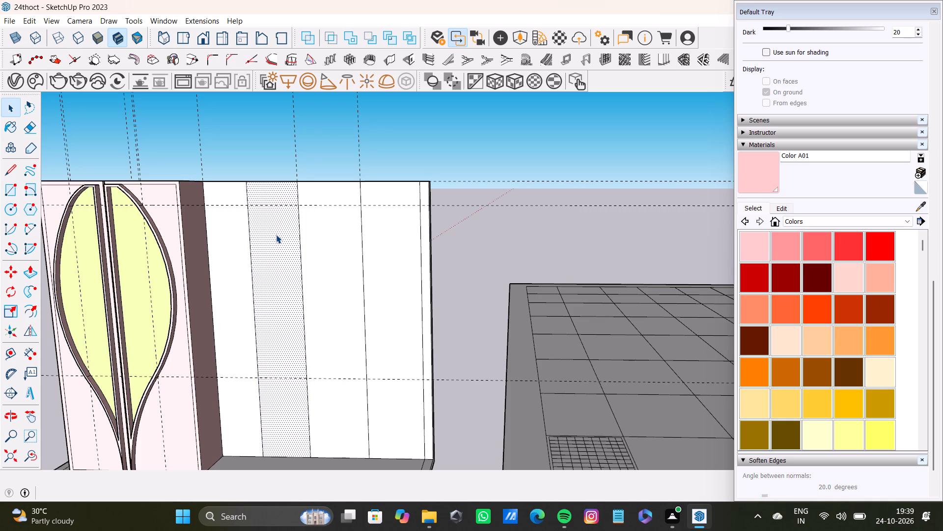
key(p)
drag(280, 234, 255, 237)
middle_drag(237, 209, 244, 306)
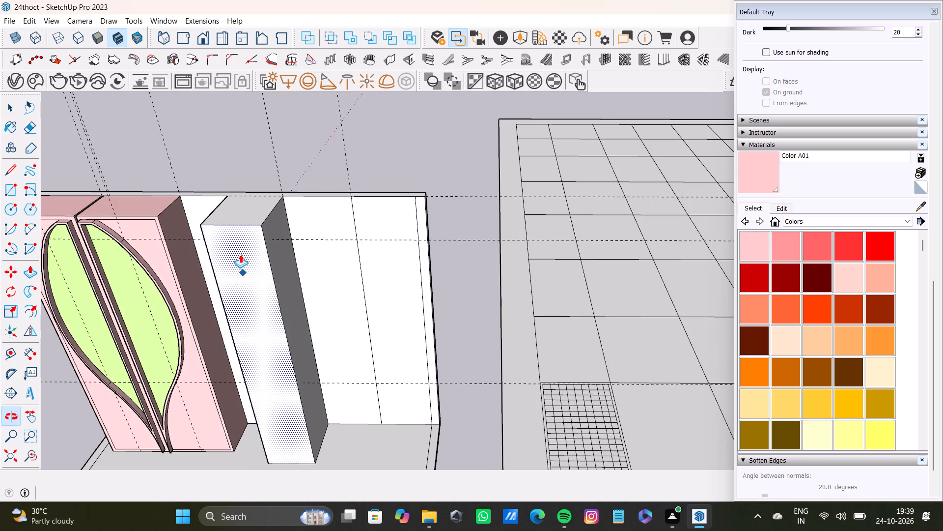
drag(240, 254, 150, 214)
scroll(318, 258, down, 4)
middle_drag(322, 272, 399, 311)
key(space)
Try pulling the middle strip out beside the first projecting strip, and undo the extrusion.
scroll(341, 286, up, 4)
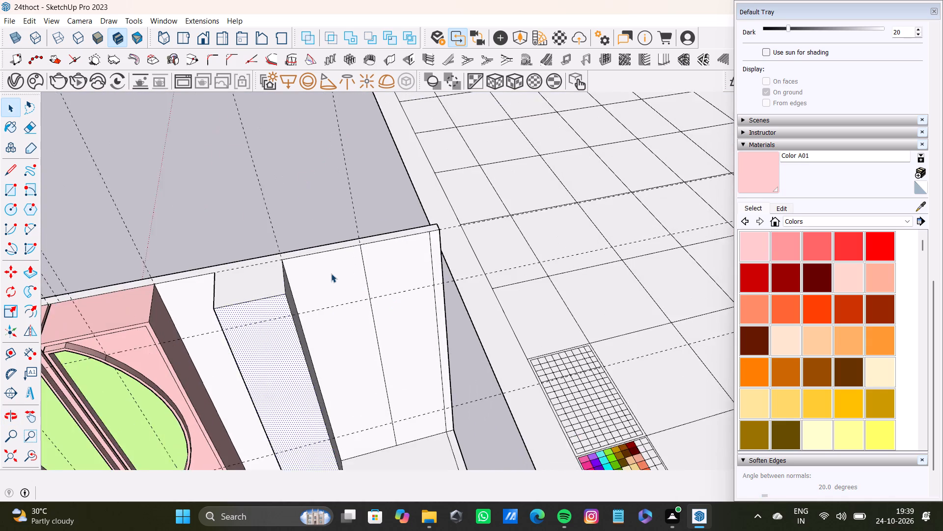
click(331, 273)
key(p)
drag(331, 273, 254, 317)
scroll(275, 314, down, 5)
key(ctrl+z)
Place a vertical guide on the middle strip, a narrow gap away from the first projecting strip.
scroll(287, 303, up, 4)
middle_drag(289, 300, 253, 276)
scroll(289, 273, up, 7)
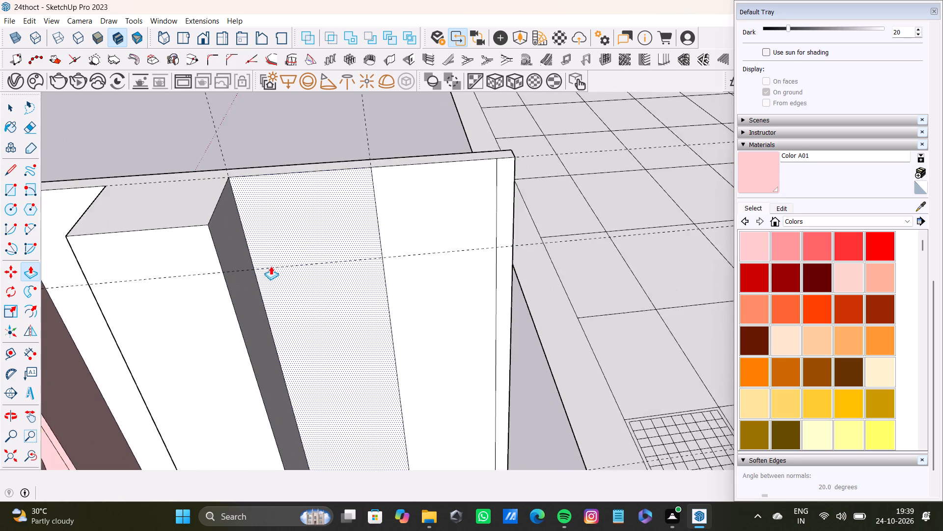
key(t)
scroll(259, 307, up, 7)
drag(262, 307, 268, 305)
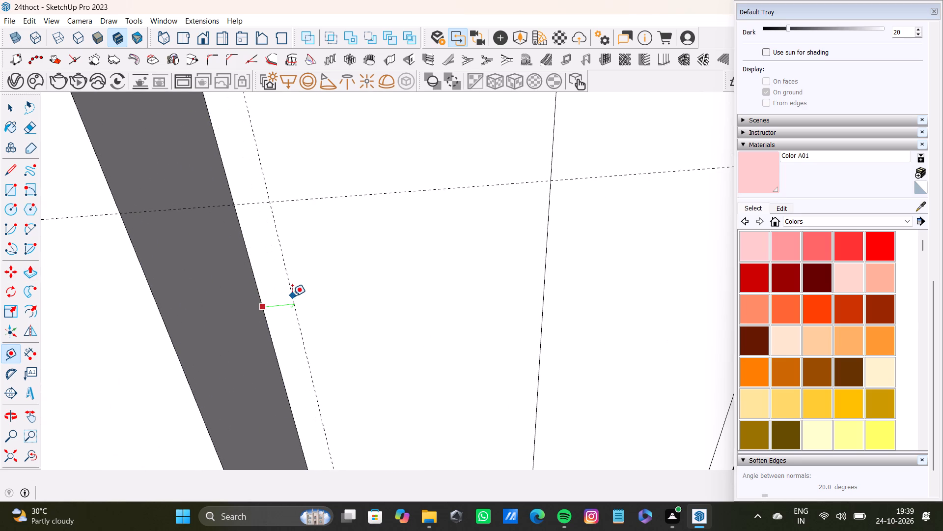
scroll(284, 284, down, 7)
shift+middle_drag(274, 265, 259, 236)
scroll(261, 242, up, 3)
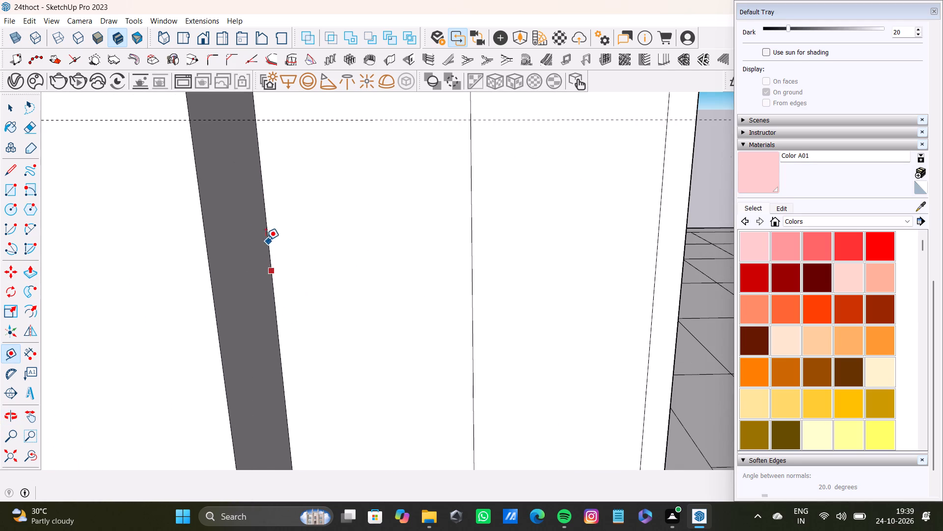
click(277, 242)
scroll(277, 245, down, 7)
shift+middle_click(277, 245)
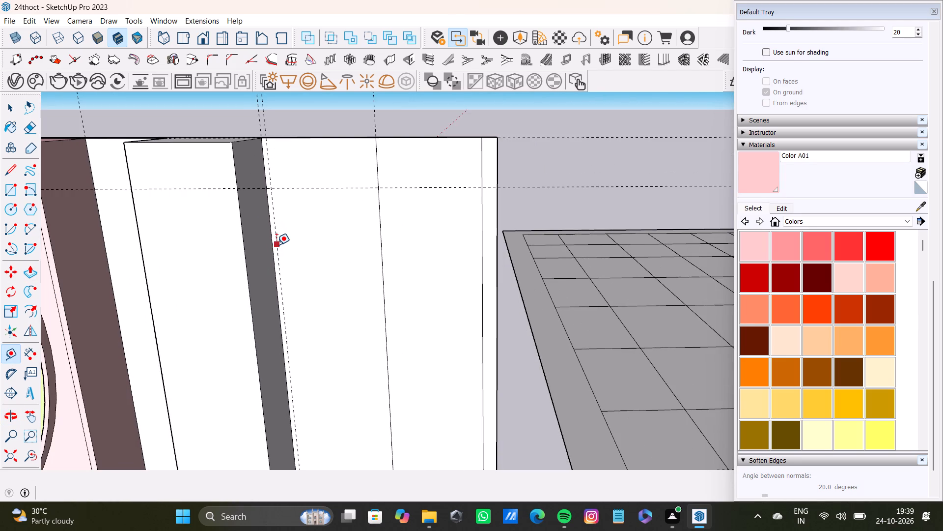
Draw a vertical line along the gap guide from the wall's top edge down to the slab.
key(l)
scroll(285, 148, up, 8)
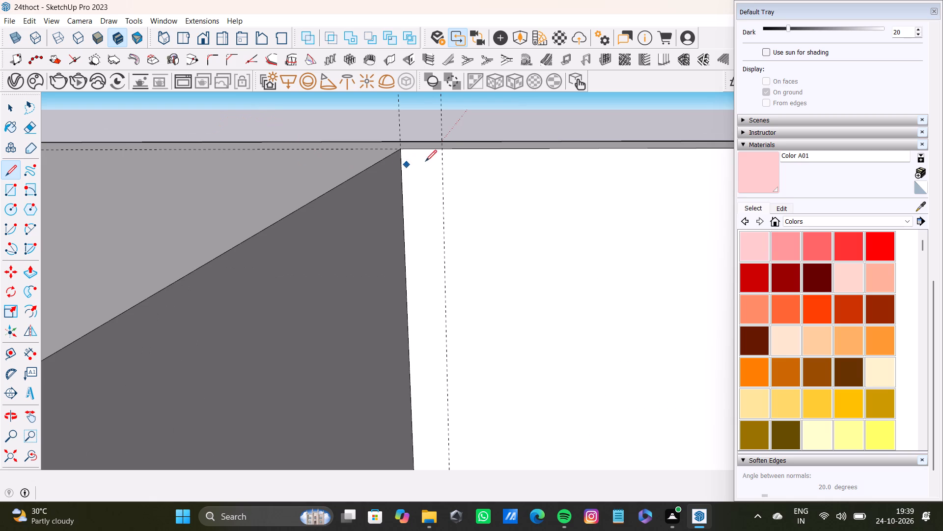
click(442, 149)
scroll(460, 224, down, 6)
shift+middle_drag(460, 265, 462, 216)
shift+scroll(462, 216, up, 1)
scroll(462, 213, down, 3)
middle_drag(462, 319, 459, 265)
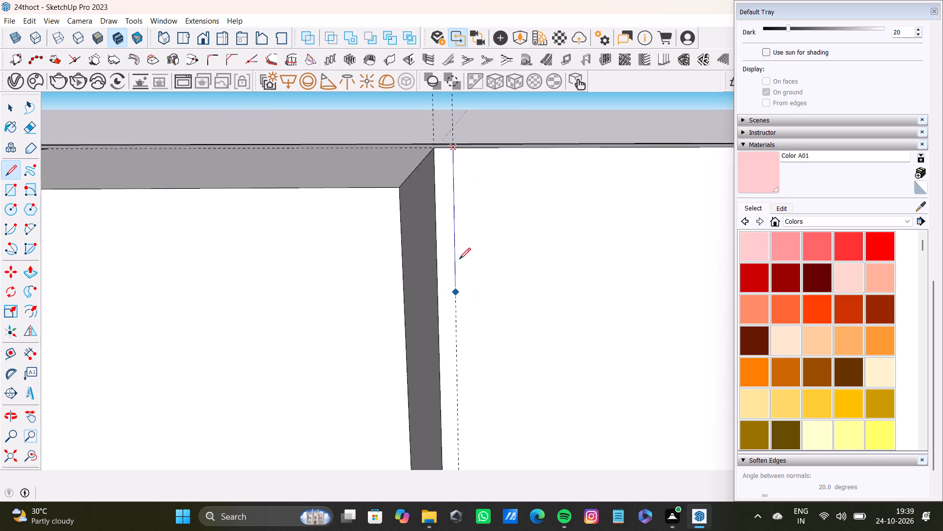
scroll(454, 288, down, 8)
middle_drag(445, 342, 437, 281)
middle_drag(419, 337, 423, 271)
scroll(433, 283, down, 3)
middle_drag(428, 352, 430, 185)
scroll(453, 302, down, 3)
shift+middle_drag(425, 374, 424, 214)
scroll(447, 354, down, 2)
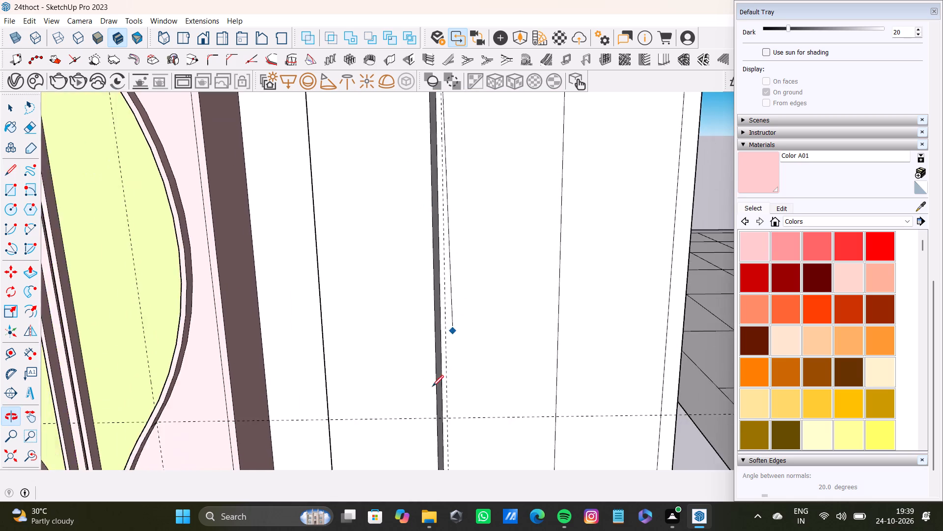
middle_drag(432, 386, 421, 230)
scroll(444, 339, up, 7)
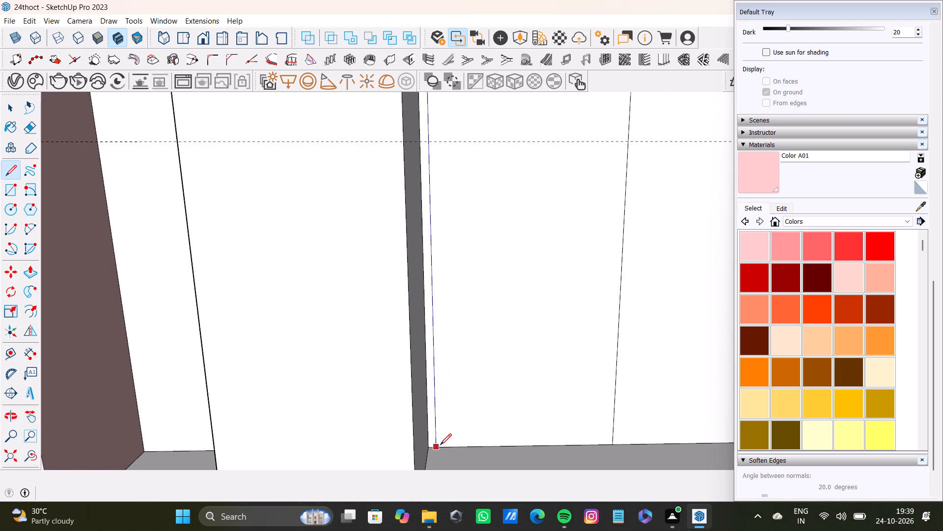
click(441, 445)
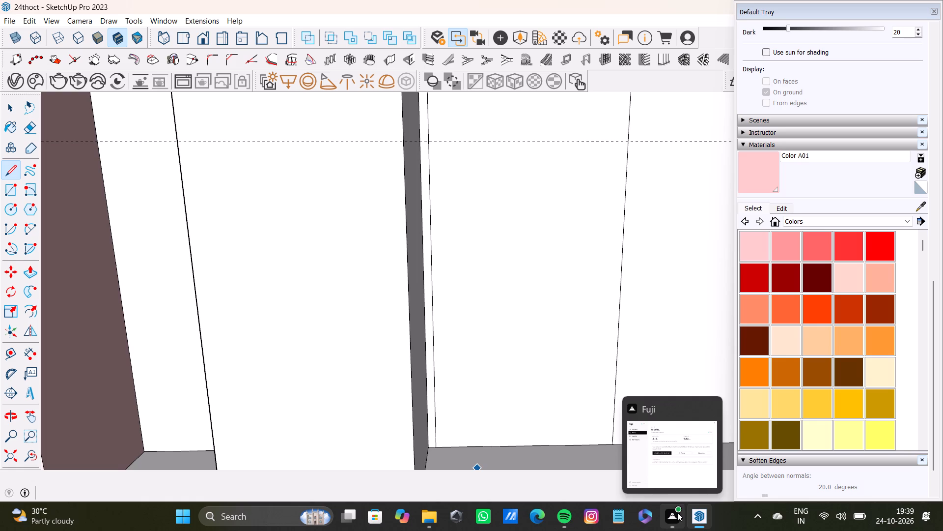
key(space)
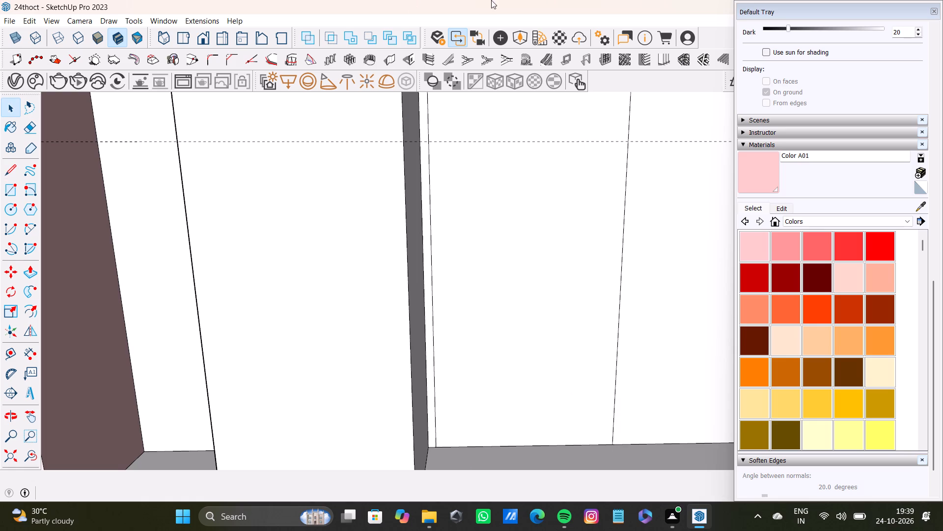
Pull the rest of the middle strip out from the back wall, leaving the narrow gap beside the first projecting strip.
scroll(432, 344, down, 8)
scroll(474, 186, down, 8)
shift+middle_drag(455, 177, 439, 299)
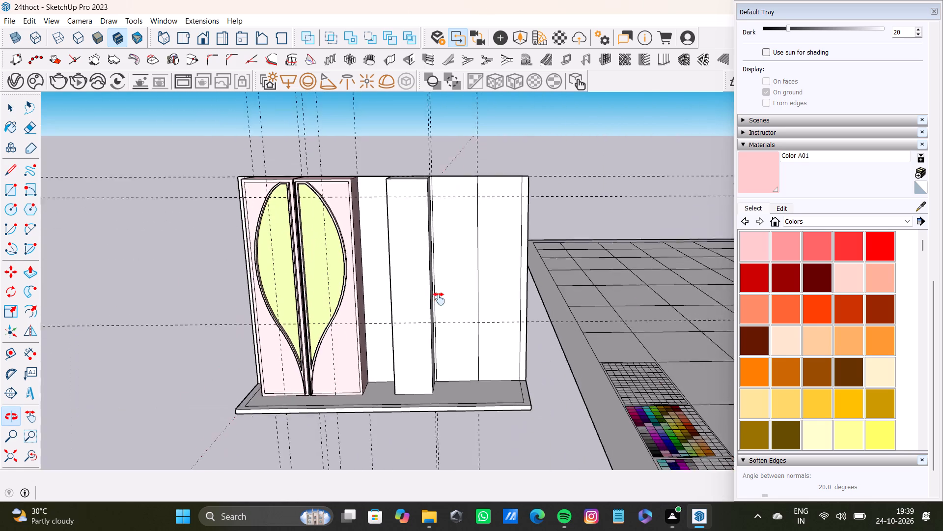
shift+middle_drag(439, 299, 439, 319)
key(r)
scroll(435, 248, up, 7)
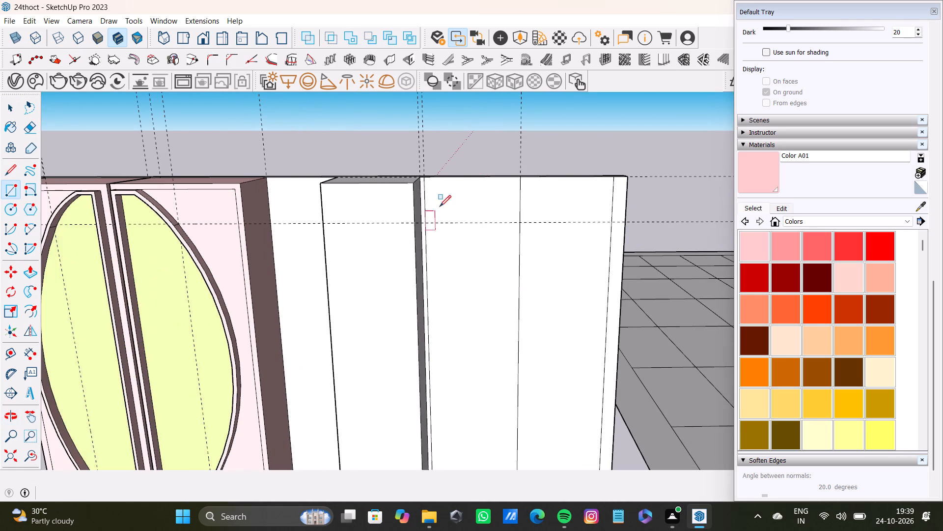
key(space)
click(494, 204)
key(p)
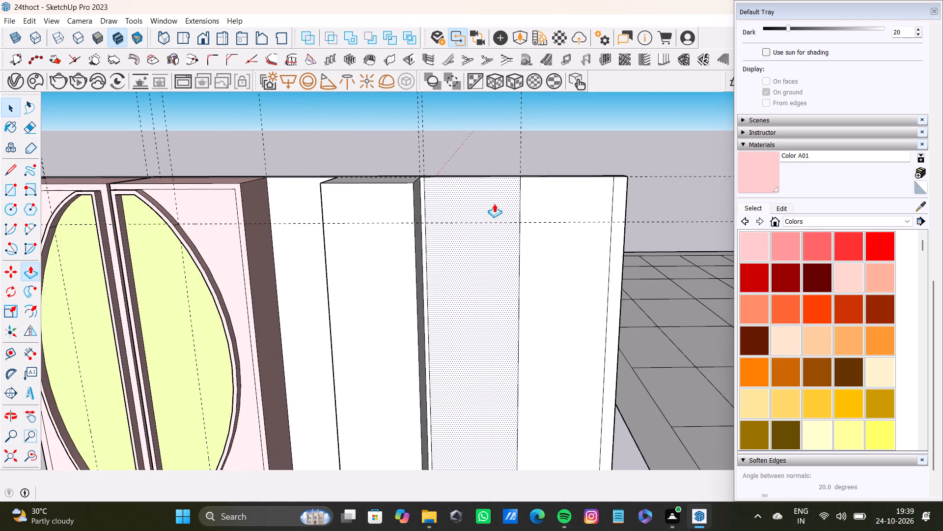
drag(494, 204, 412, 194)
Place a vertical guide on the third strip, about 3 3/4" from the edge of the second projecting strip.
scroll(440, 209, down, 4)
shift+middle_drag(444, 214, 338, 265)
scroll(451, 234, up, 3)
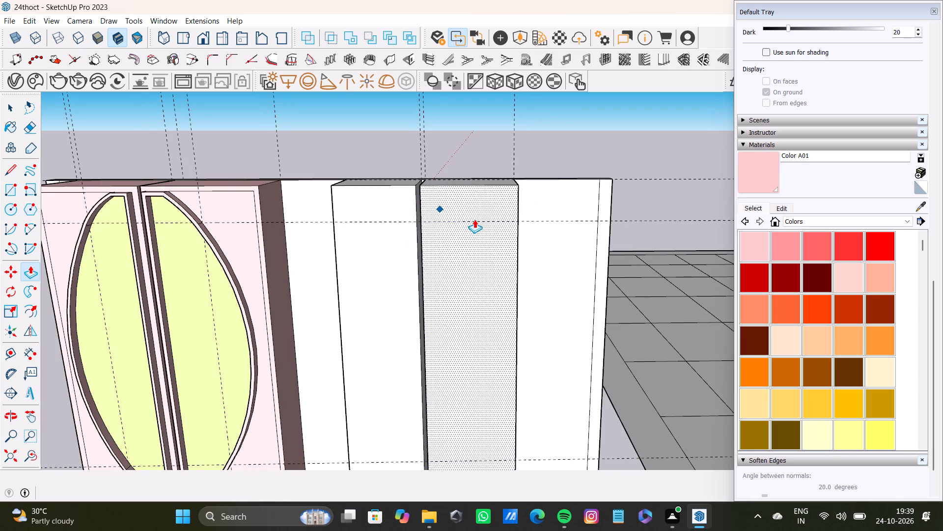
scroll(474, 219, down, 20)
shift+middle_drag(479, 221, 425, 245)
scroll(439, 235, up, 7)
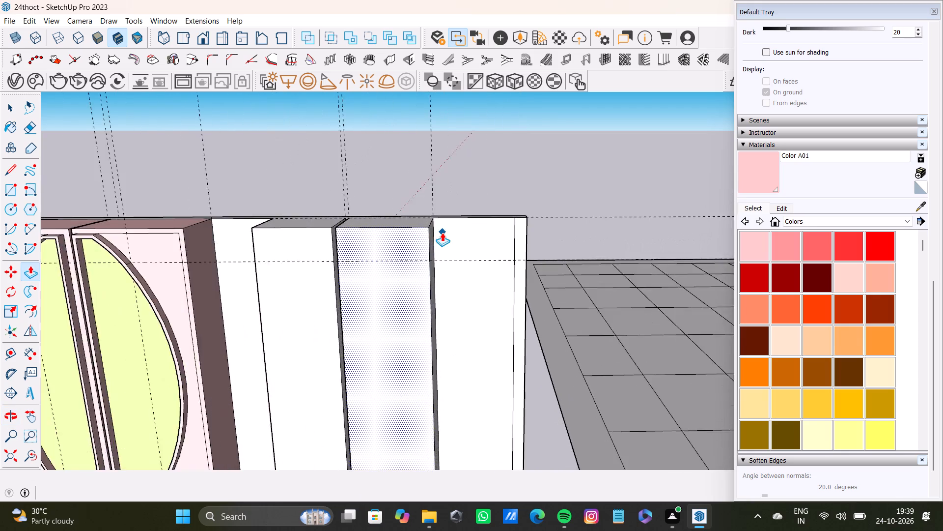
scroll(442, 233, up, 4)
key(space)
key(t)
scroll(435, 236, up, 11)
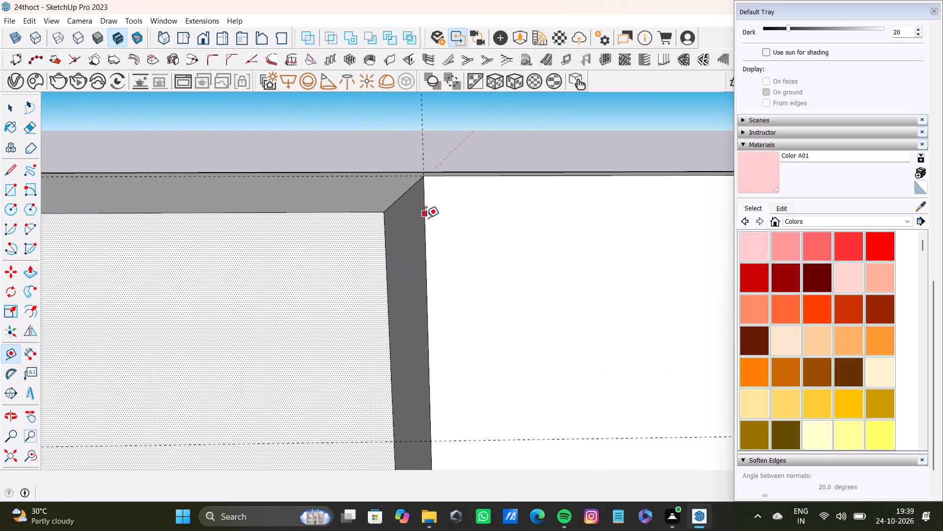
click(425, 220)
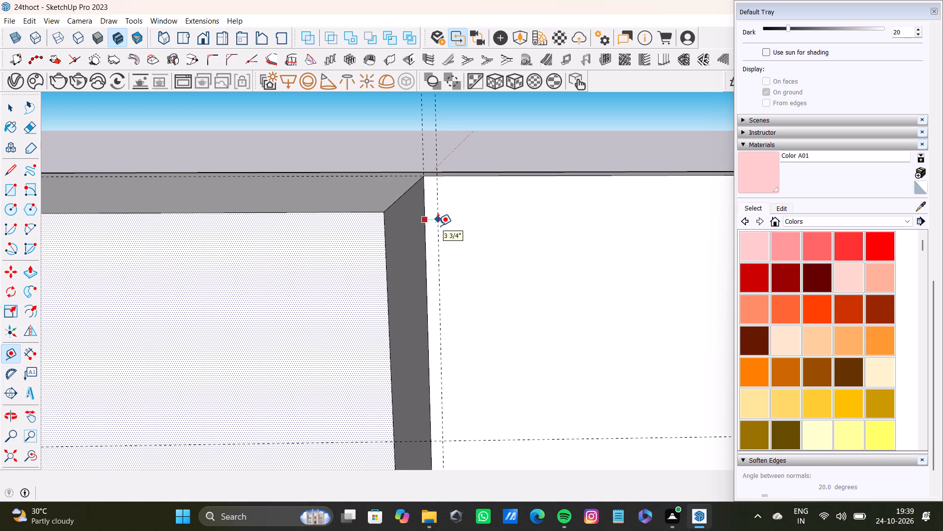
click(438, 226)
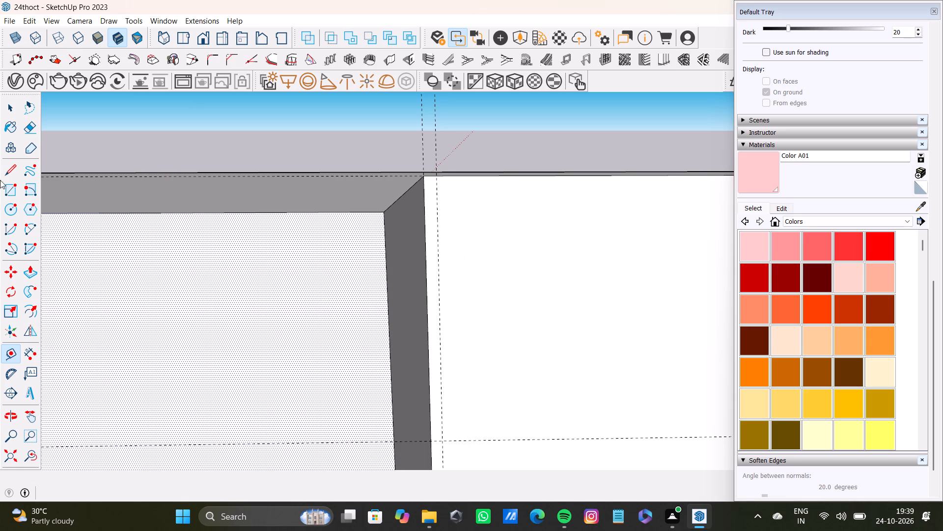
Draw a rectangle on the third strip from the gap guide at the wall's top edge down to the slab.
click(8, 190)
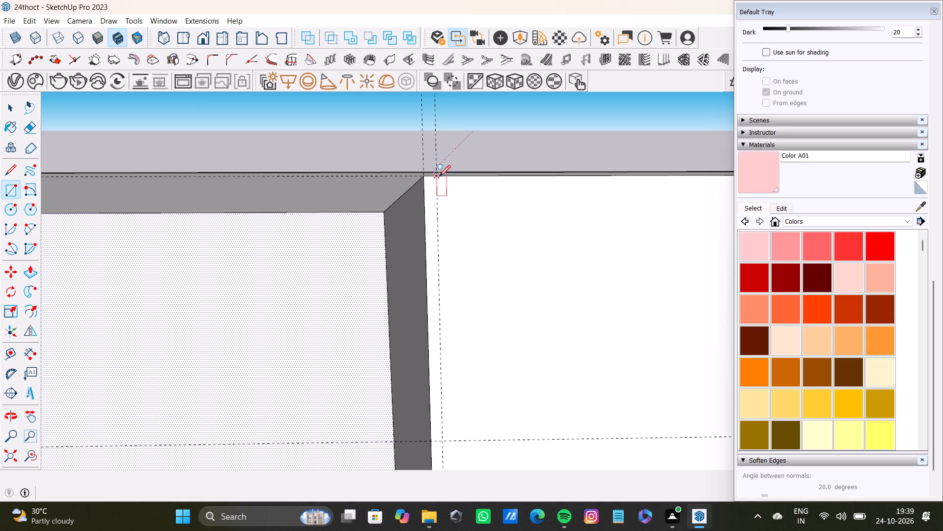
click(439, 177)
scroll(561, 327, down, 17)
shift+middle_drag(577, 359, 565, 257)
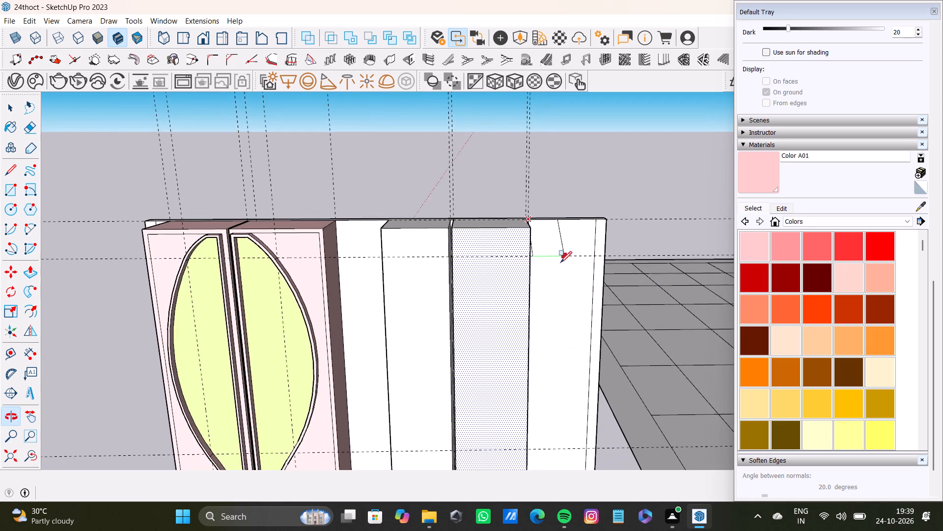
scroll(548, 351, down, 3)
shift+middle_drag(552, 365, 513, 277)
scroll(515, 324, up, 5)
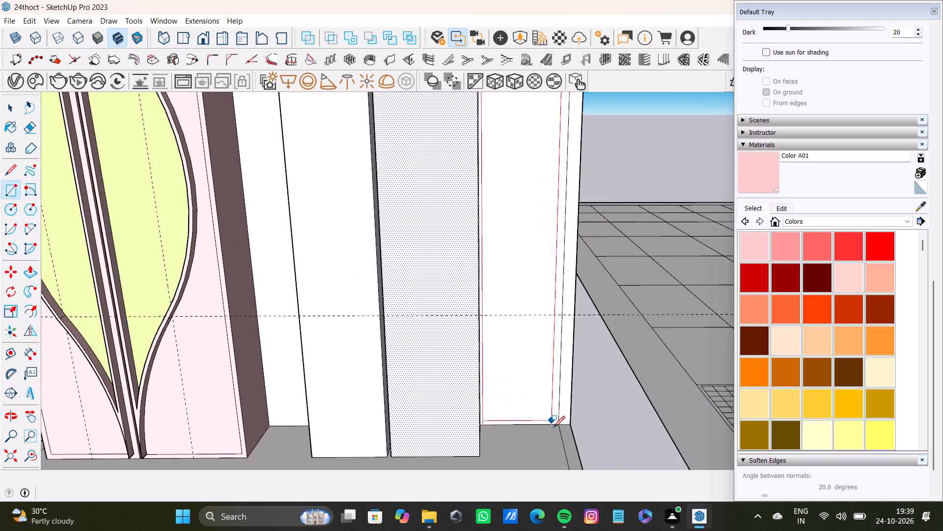
click(558, 425)
key(space)
Pull the third strip out from the back wall, level with the two other projecting strips.
scroll(528, 377, down, 8)
middle_drag(527, 369, 490, 368)
key(space)
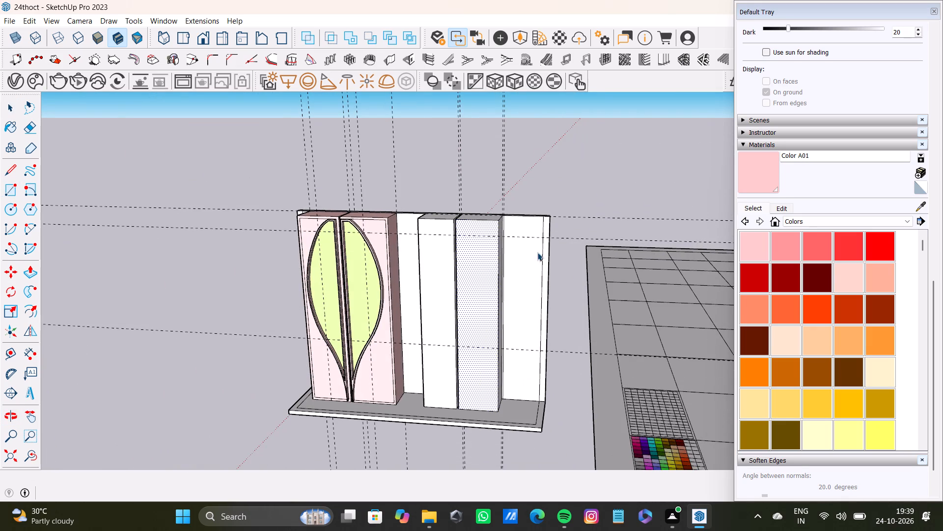
click(533, 247)
key(p)
drag(533, 247, 490, 229)
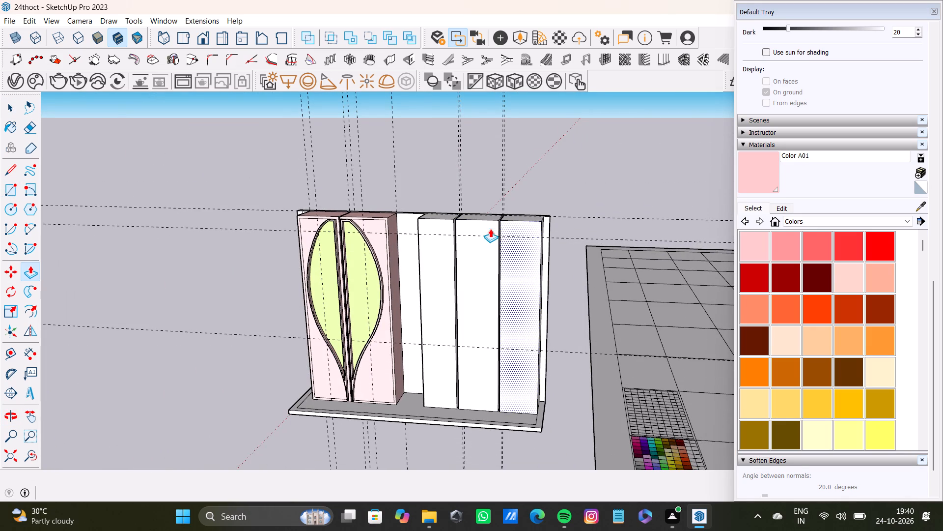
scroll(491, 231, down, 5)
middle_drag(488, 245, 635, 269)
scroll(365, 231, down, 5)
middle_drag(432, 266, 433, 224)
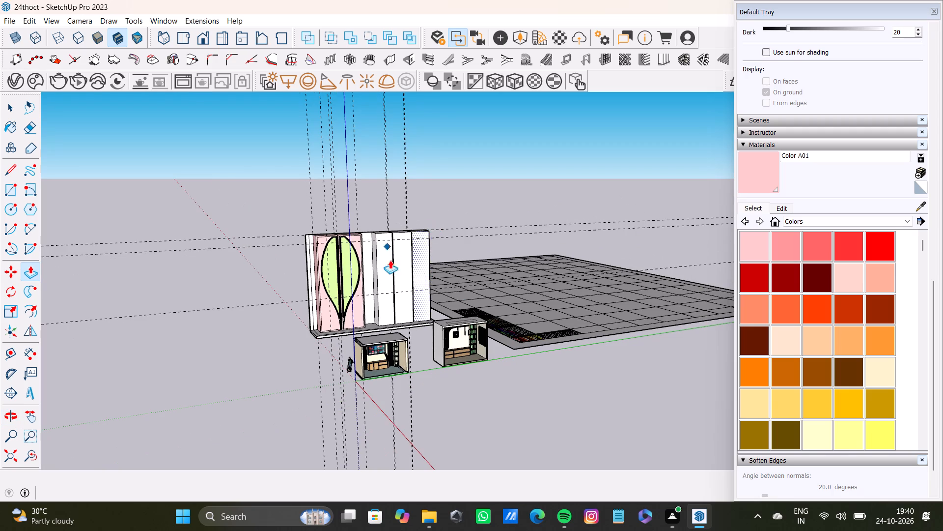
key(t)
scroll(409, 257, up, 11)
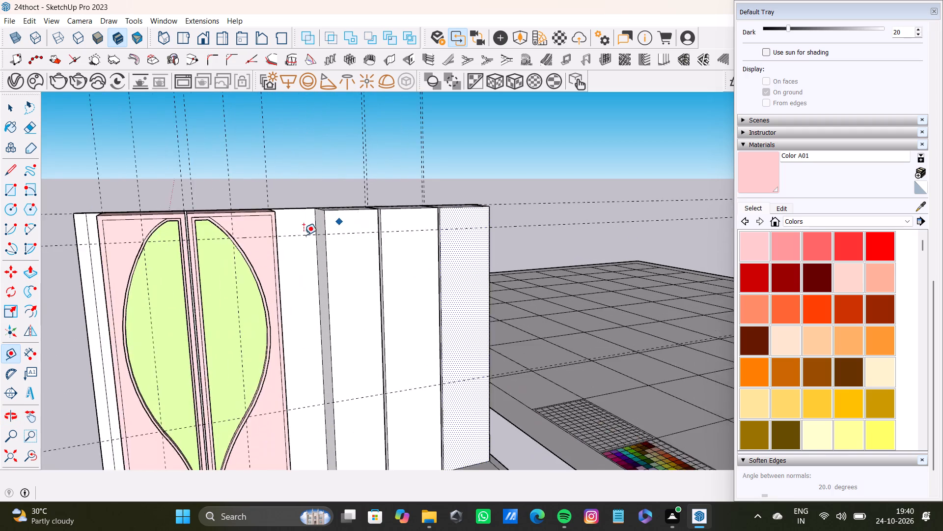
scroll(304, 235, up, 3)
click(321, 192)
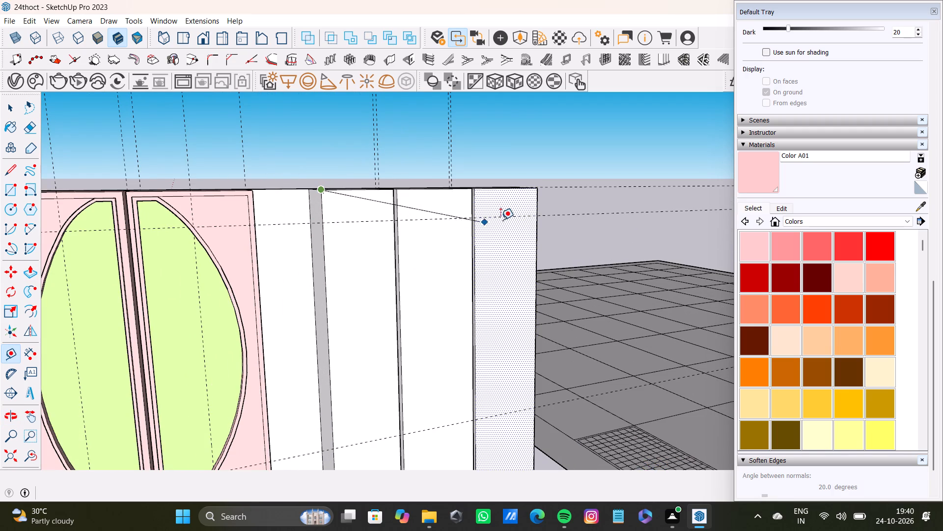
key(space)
Draw a line across the fronts of the three projecting strips along the upper horizontal guide.
key(l)
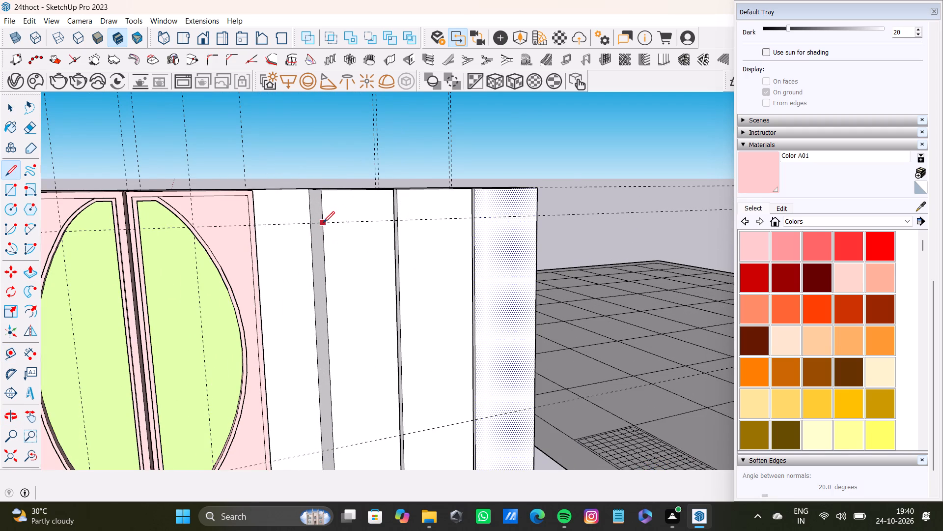
click(323, 223)
click(534, 215)
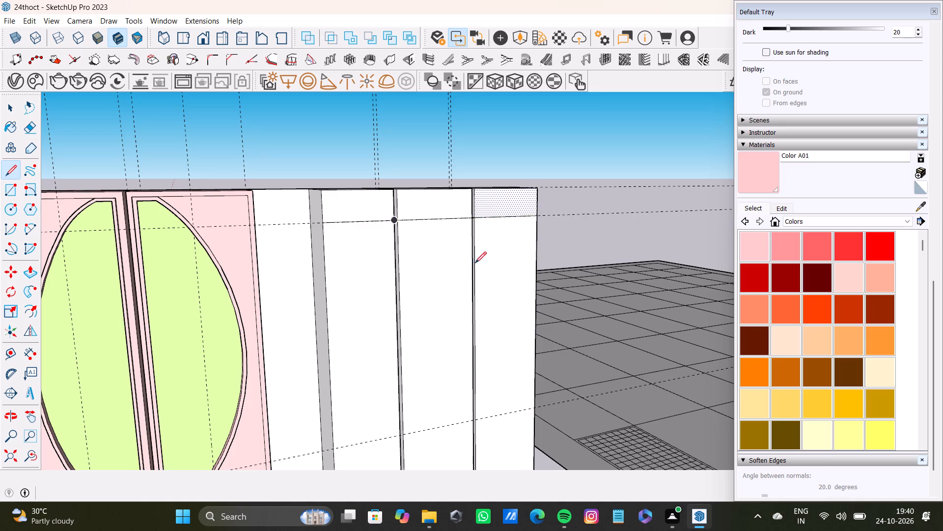
key(space)
Draw a line across the fronts of the three projecting strips along the lower horizontal guide.
scroll(469, 270, down, 9)
shift+middle_drag(470, 294, 454, 258)
scroll(450, 352, up, 6)
middle_drag(417, 318, 388, 308)
scroll(387, 293, up, 3)
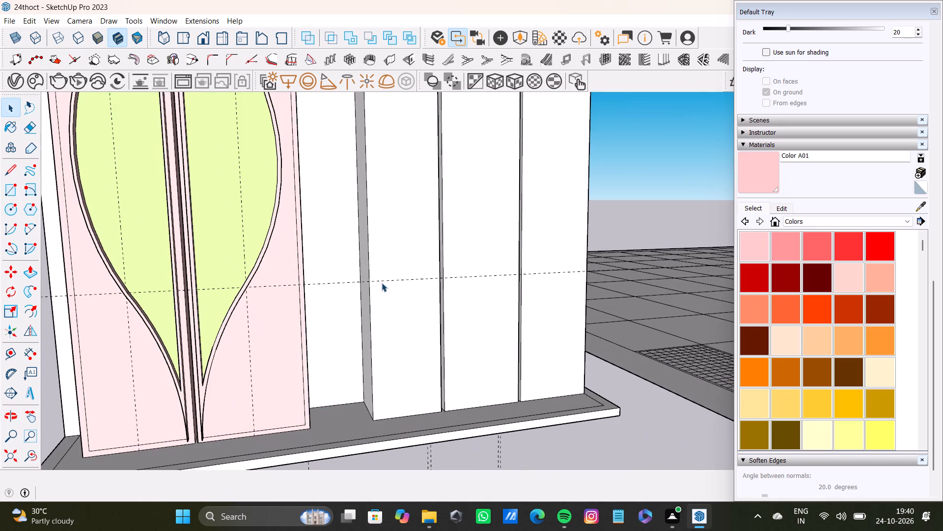
key(l)
scroll(380, 282, up, 5)
click(361, 280)
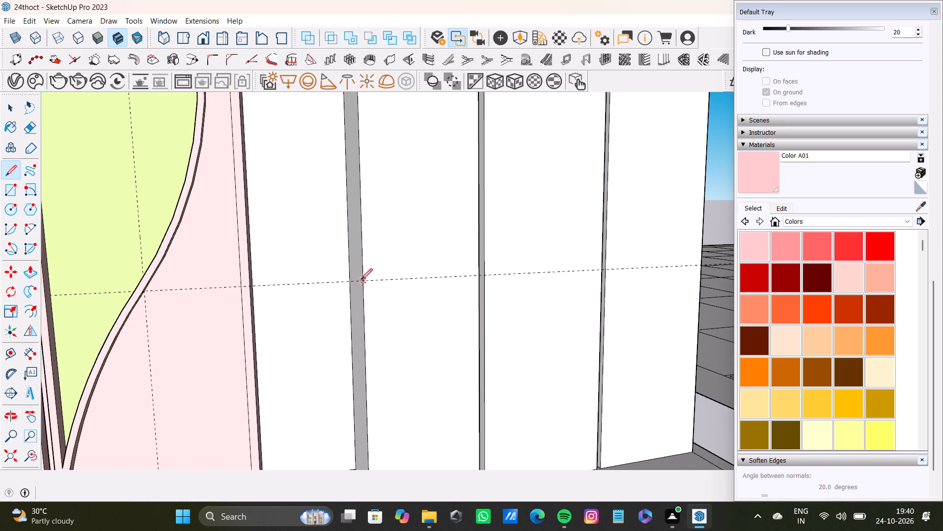
click(702, 264)
key(space)
Offset the outline of the first strip's middle face inward to form a narrow border.
scroll(536, 260, down, 5)
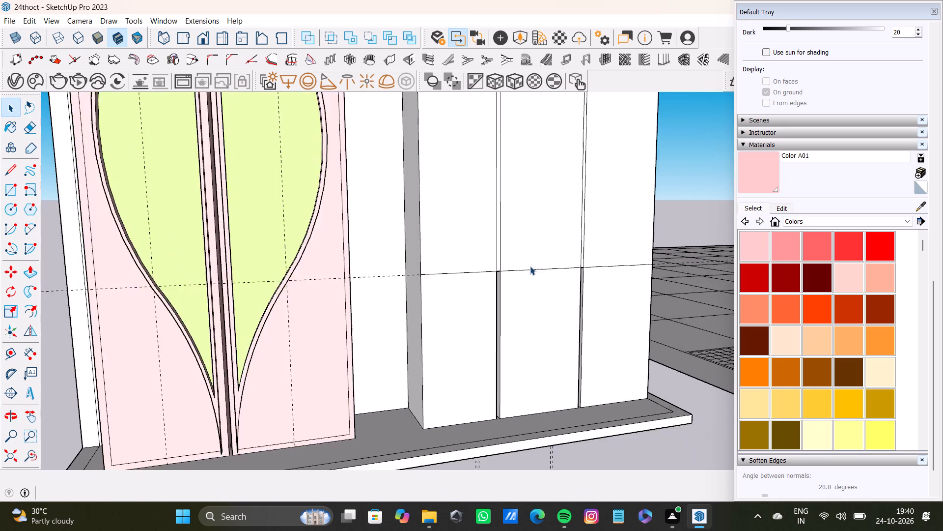
scroll(530, 266, down, 7)
click(483, 221)
middle_drag(514, 235, 419, 297)
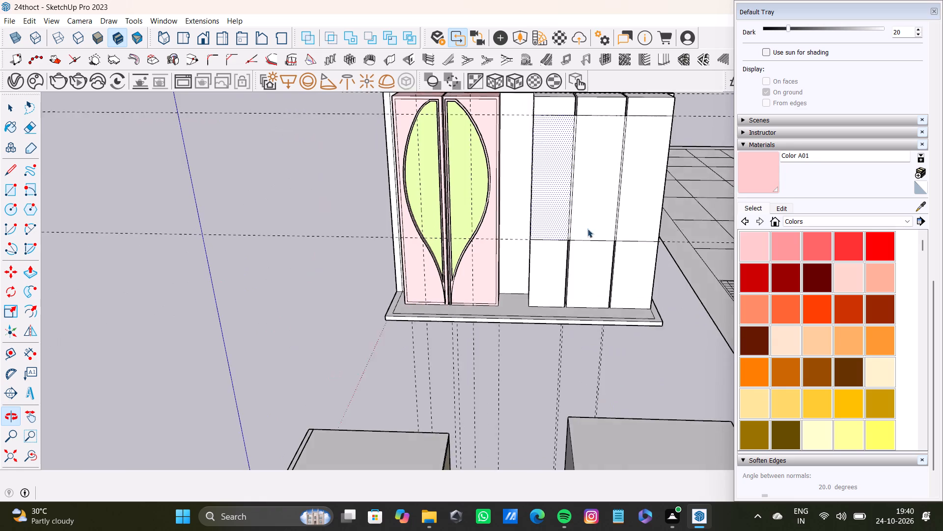
scroll(599, 216, down, 4)
shift+middle_drag(599, 216, 531, 283)
scroll(562, 273, up, 10)
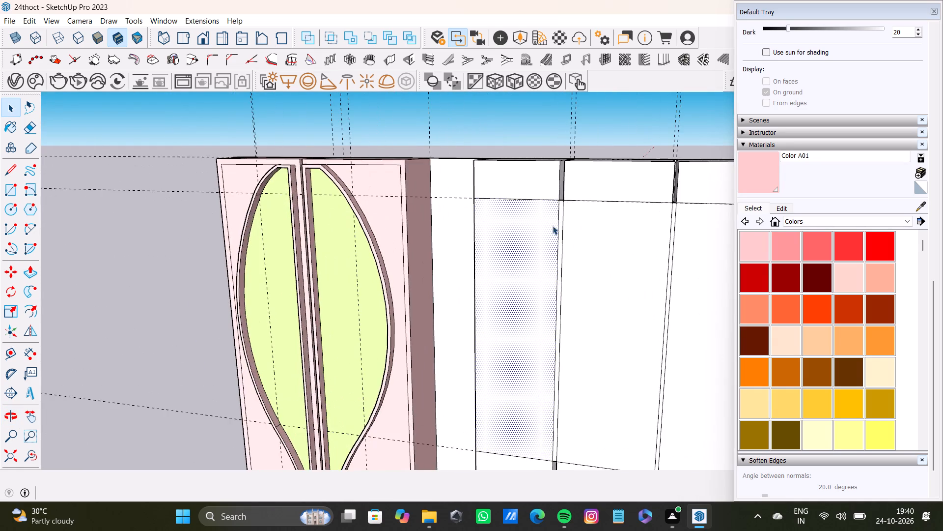
scroll(557, 215, up, 6)
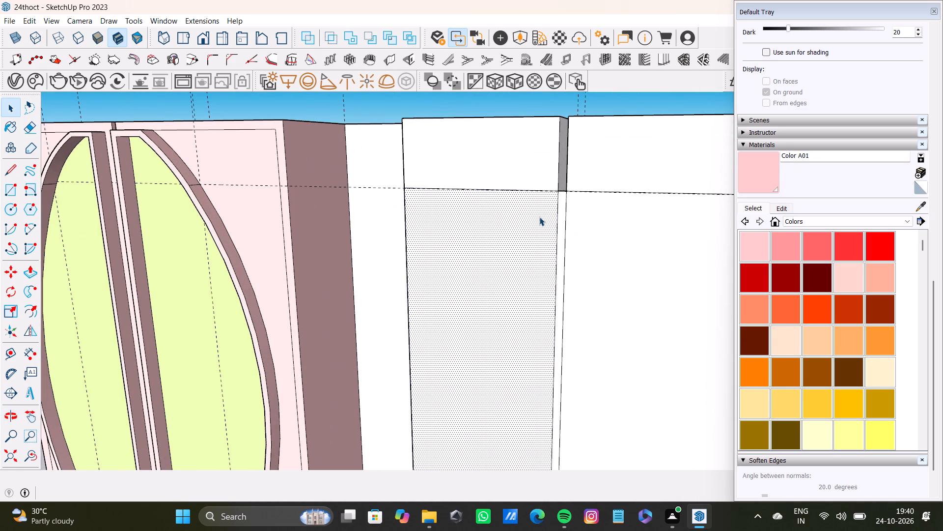
key(f)
drag(484, 250, 465, 232)
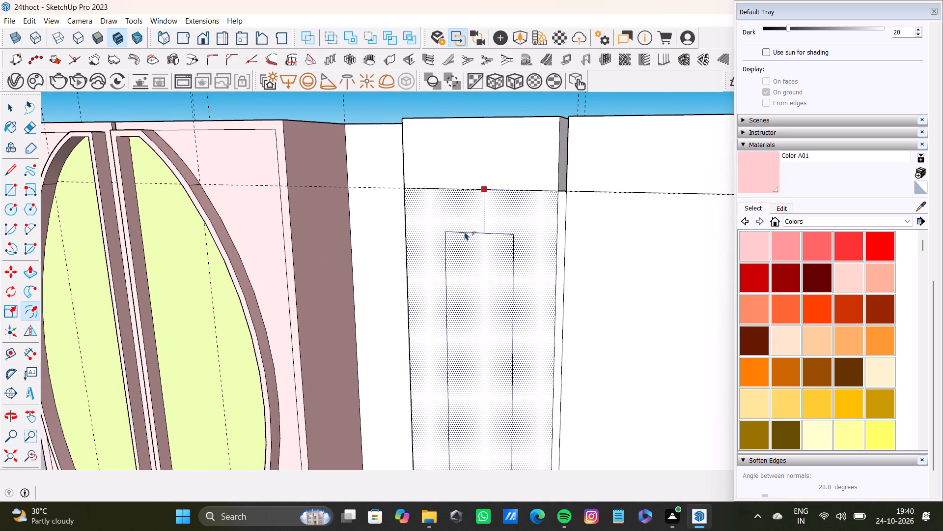
drag(465, 232, 410, 211)
Offset the outline of the second strip's middle face inward, leaving a border similar to the first strip's.
scroll(421, 231, down, 3)
shift+middle_drag(437, 263, 440, 203)
scroll(487, 219, down, 8)
key(space)
click(546, 259)
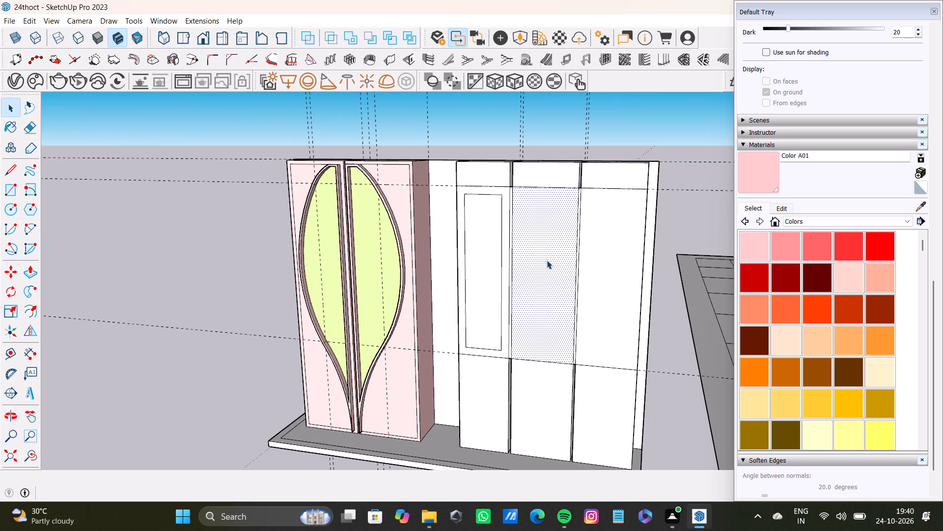
key(f)
drag(547, 260, 564, 242)
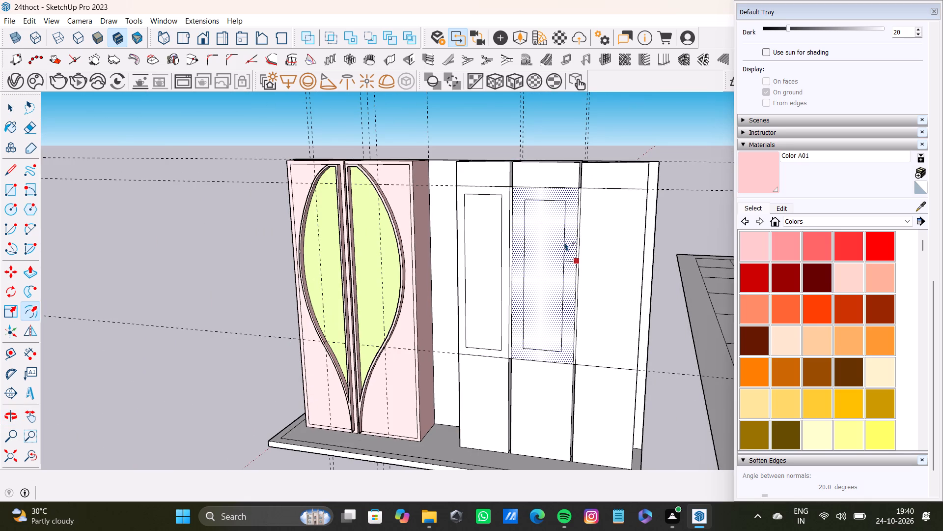
drag(564, 242, 567, 239)
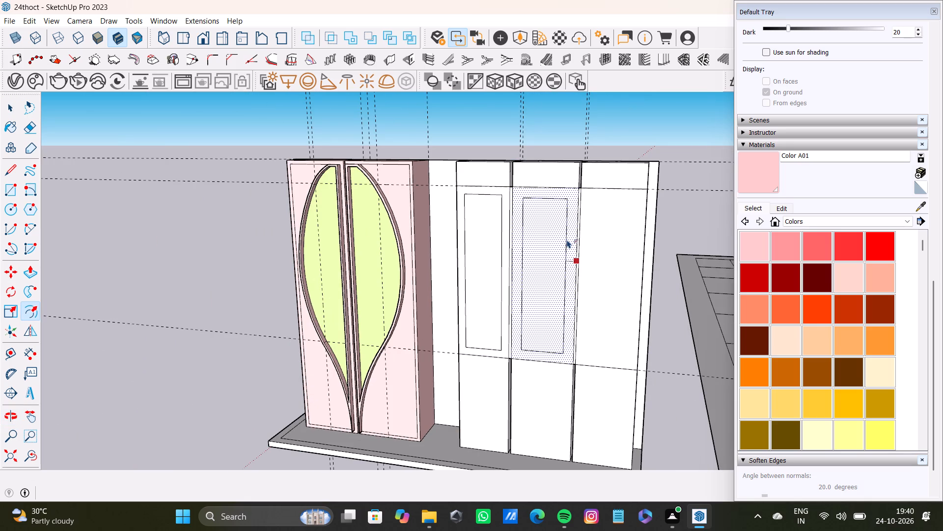
drag(567, 239, 567, 239)
key(space)
Offset the outline of the third strip's middle face inward to form a matching narrow border.
click(614, 238)
key(f)
drag(614, 238, 636, 237)
key(space)
Pull the border on the first strip forward so it forms a deep open frame around its inner panel.
scroll(521, 236, down, 4)
middle_drag(520, 237, 600, 236)
scroll(464, 240, up, 2)
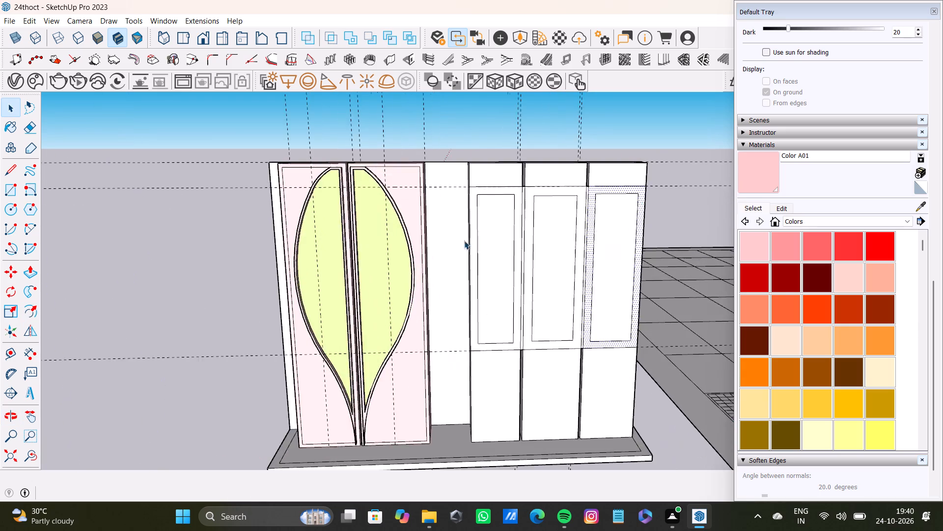
scroll(464, 240, up, 8)
click(496, 178)
key(p)
drag(498, 177, 503, 180)
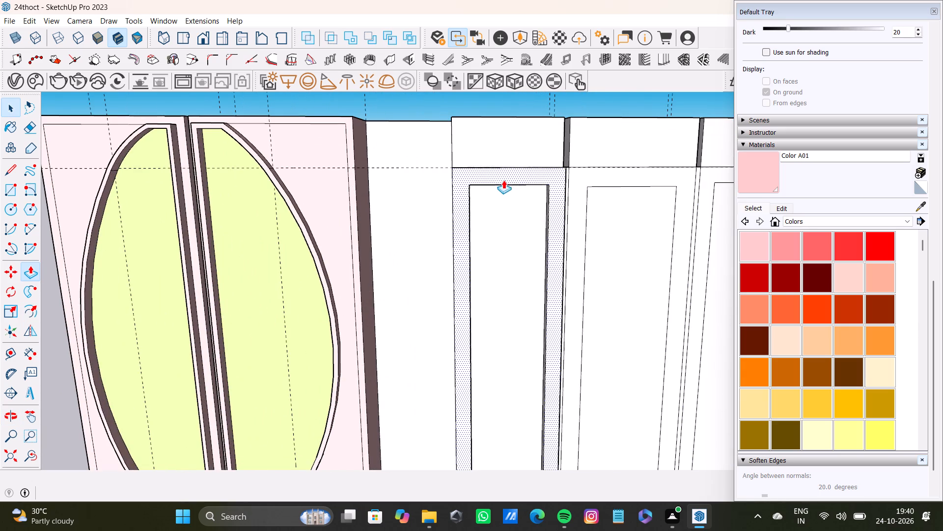
drag(503, 180, 507, 180)
key(space)
Pull the second strip's border forward and adjust its depth to line up with the first frame.
click(590, 177)
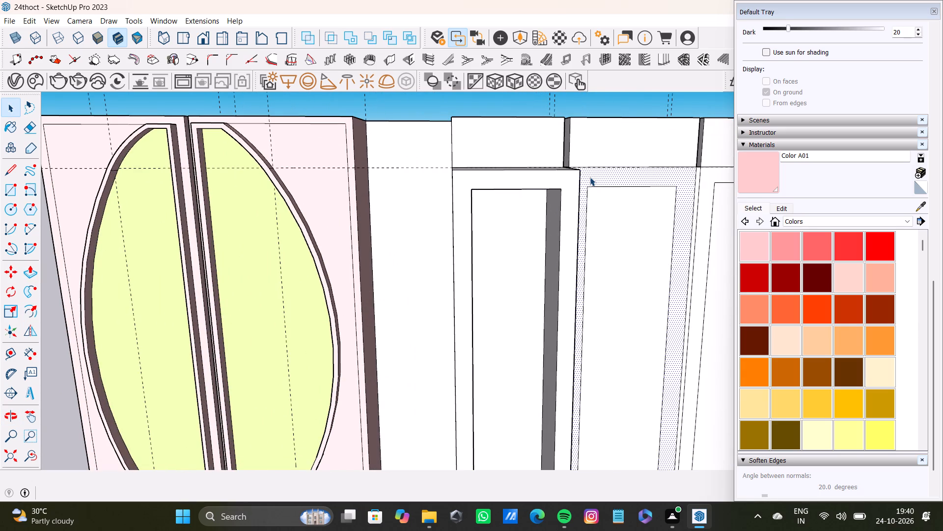
key(p)
drag(590, 177, 573, 188)
scroll(573, 188, down, 8)
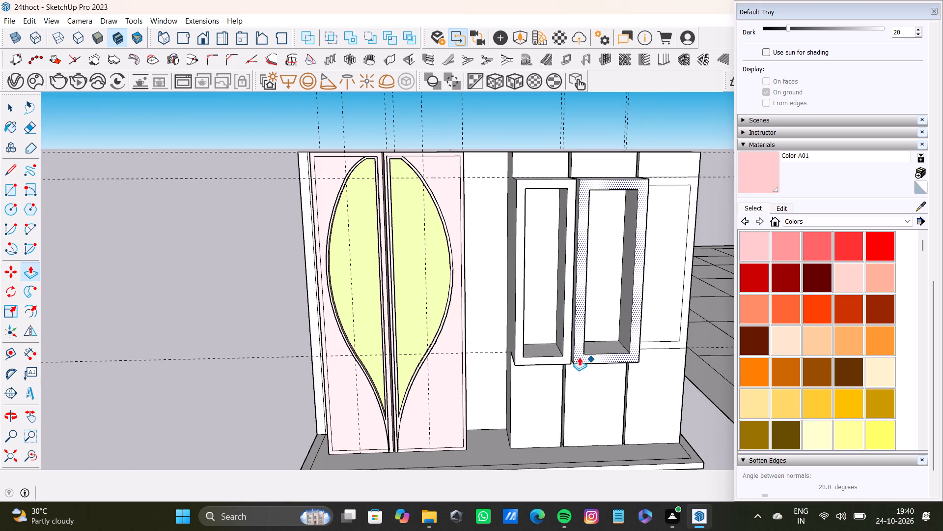
middle_drag(575, 355, 609, 343)
scroll(605, 341, up, 7)
drag(583, 360, 551, 366)
scroll(552, 353, down, 5)
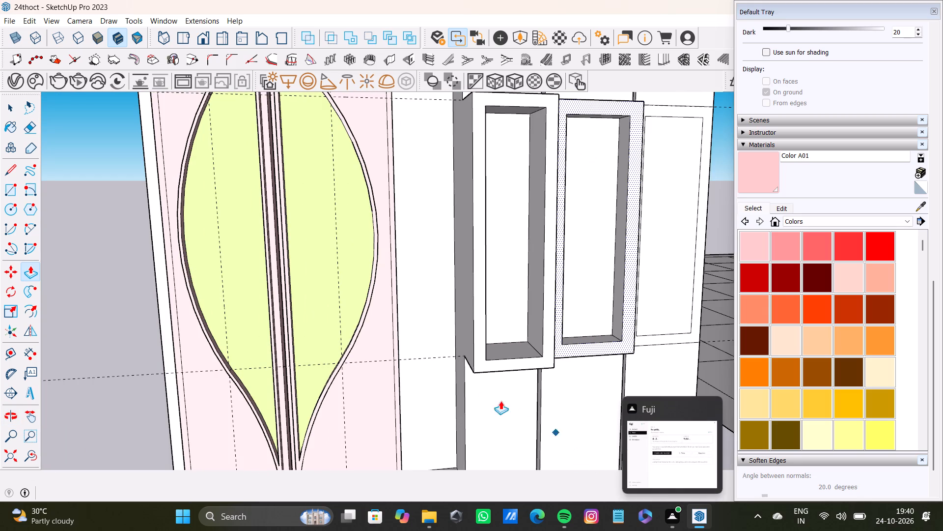
scroll(569, 353, up, 6)
drag(559, 356, 537, 378)
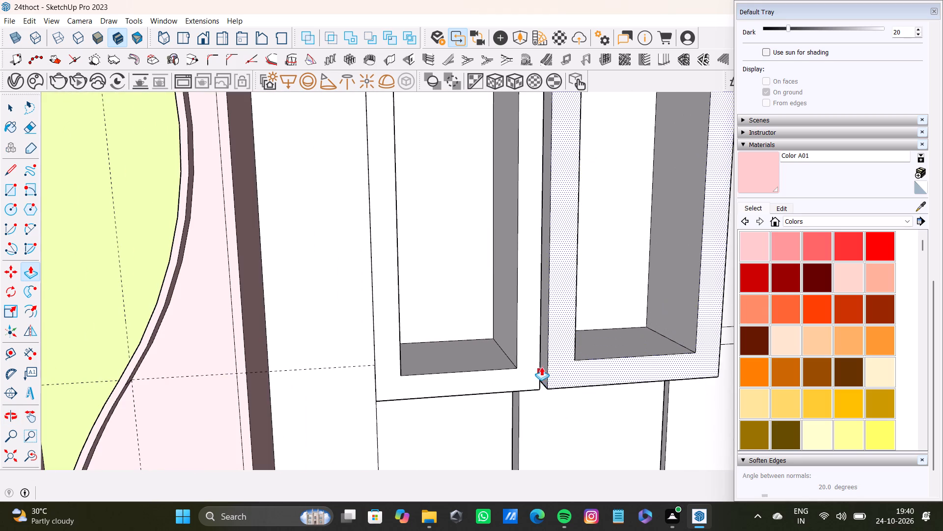
Pull the third strip's border forward, level with the second strip's projecting frame.
scroll(541, 367, down, 5)
shift+middle_drag(544, 353, 457, 335)
scroll(486, 330, up, 3)
key(space)
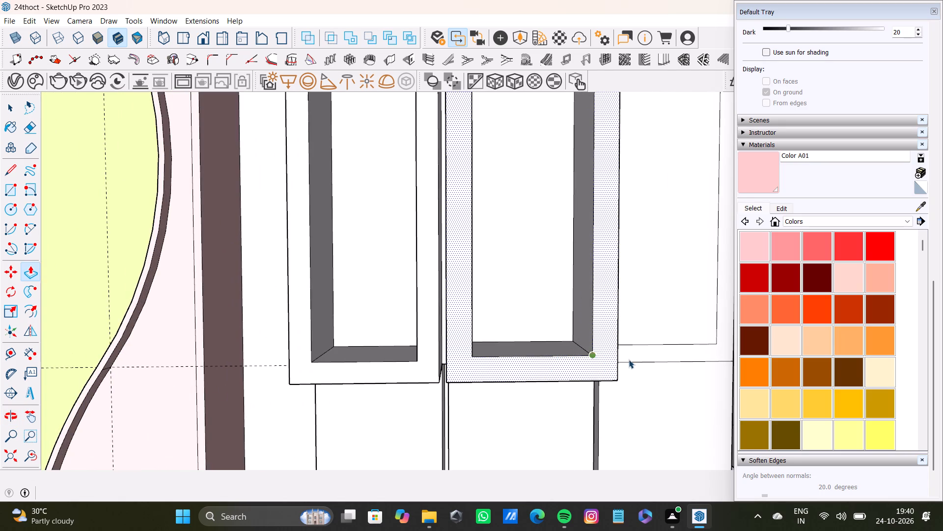
click(642, 357)
key(p)
drag(637, 358, 586, 365)
Place a vertical guide on the first strip's outer side face, through the corner where its frame starts projecting.
scroll(580, 370, down, 3)
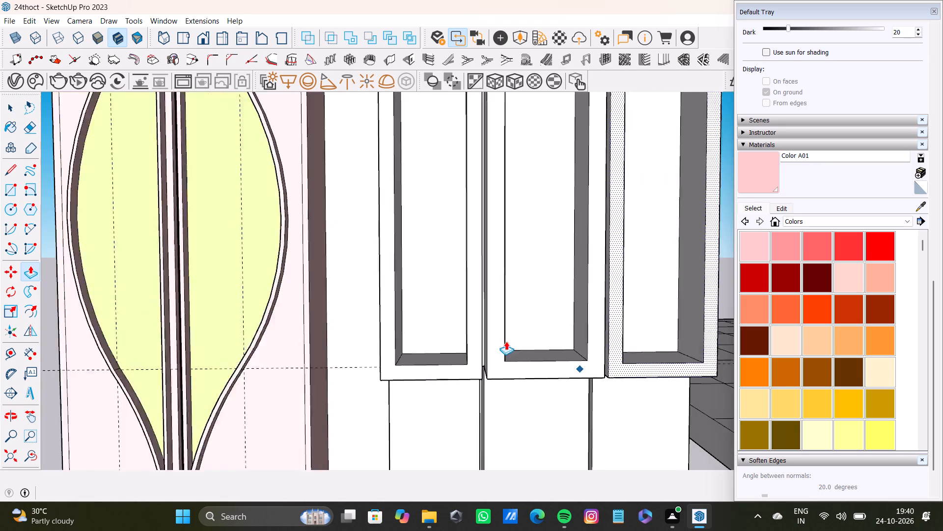
scroll(506, 341, down, 9)
middle_drag(382, 297, 485, 397)
scroll(434, 235, up, 4)
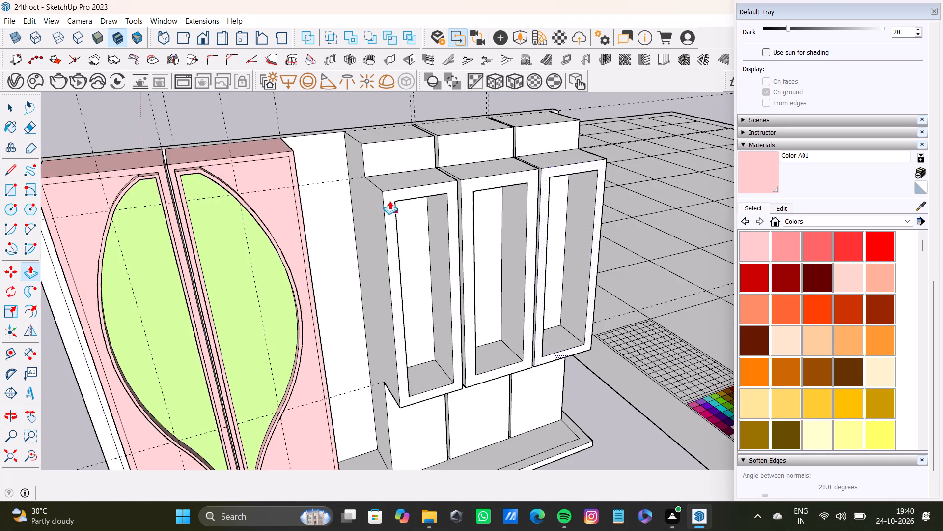
middle_drag(389, 200, 457, 197)
key(t)
scroll(408, 250, up, 4)
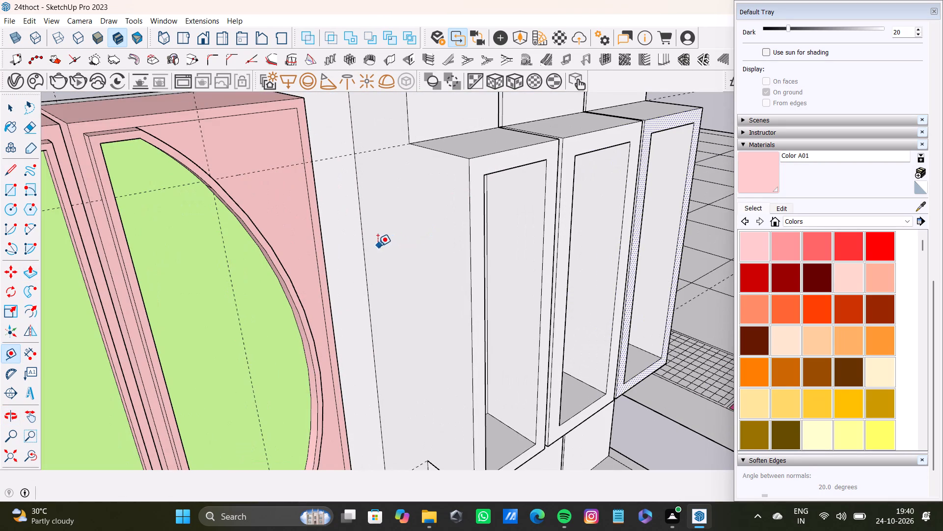
click(364, 252)
click(408, 132)
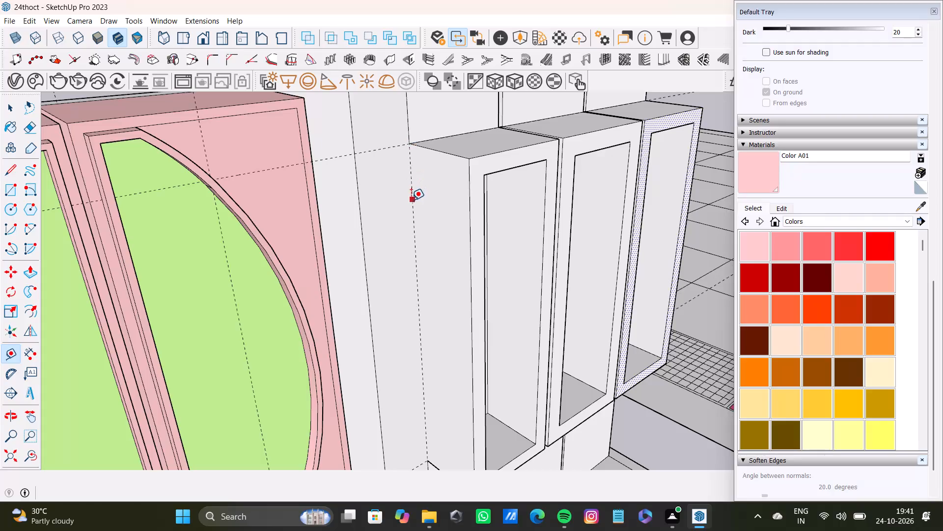
Draw a vertical line along the guide from the frame's top to its bottom, separating it from the first strip's side.
key(l)
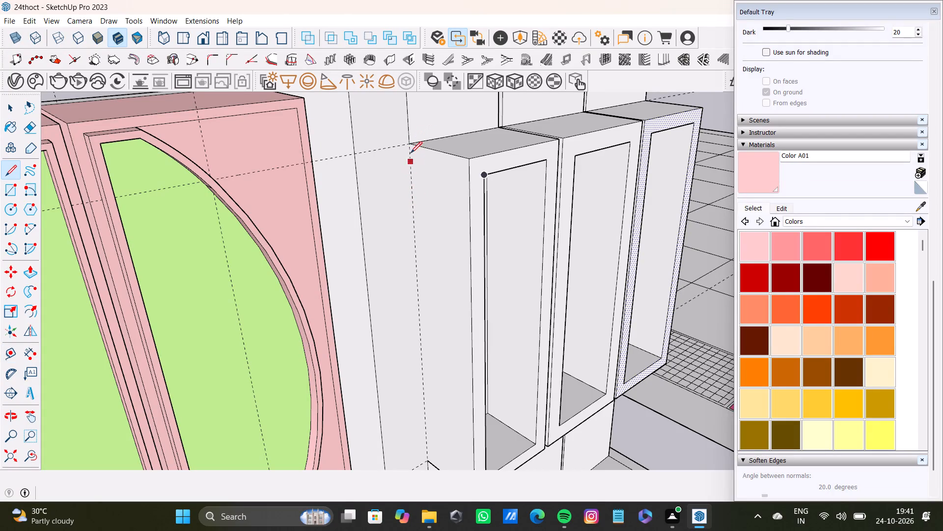
click(412, 145)
scroll(431, 359, down, 1)
shift+middle_drag(431, 359, 430, 293)
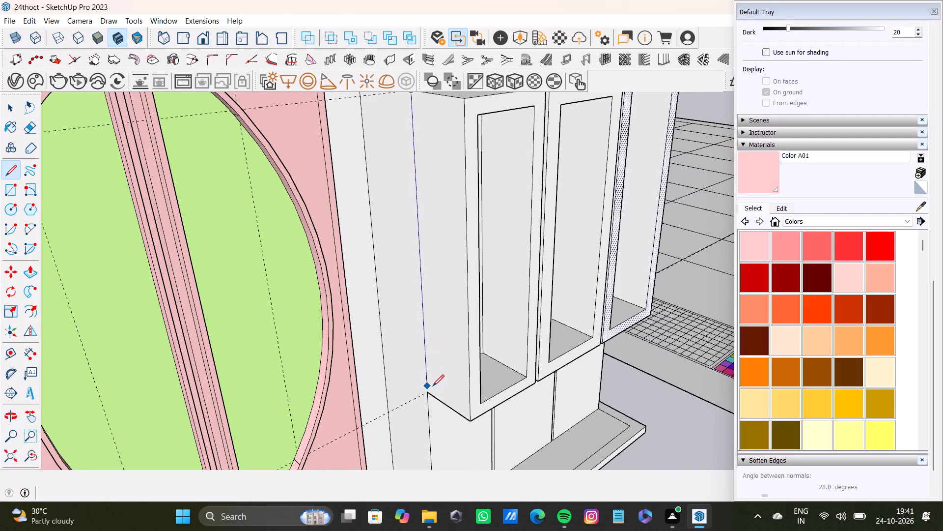
click(431, 391)
Place a vertical guide on the third strip's outer side face, where its projecting frame meets the strip.
scroll(483, 383, down, 8)
middle_drag(502, 375, 393, 338)
scroll(534, 331, down, 5)
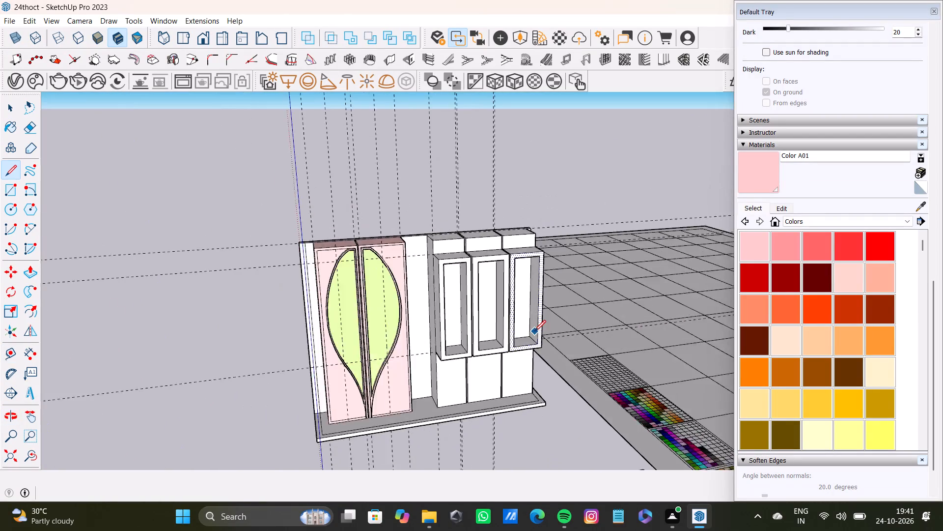
middle_drag(533, 332, 363, 313)
scroll(468, 298, up, 4)
middle_drag(573, 284, 530, 276)
middle_drag(584, 274, 566, 271)
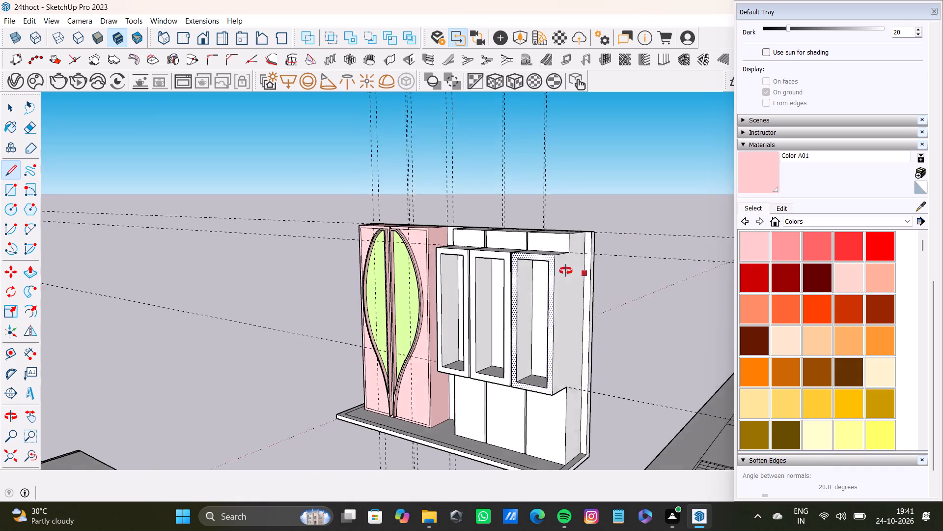
middle_drag(566, 271, 533, 270)
key(t)
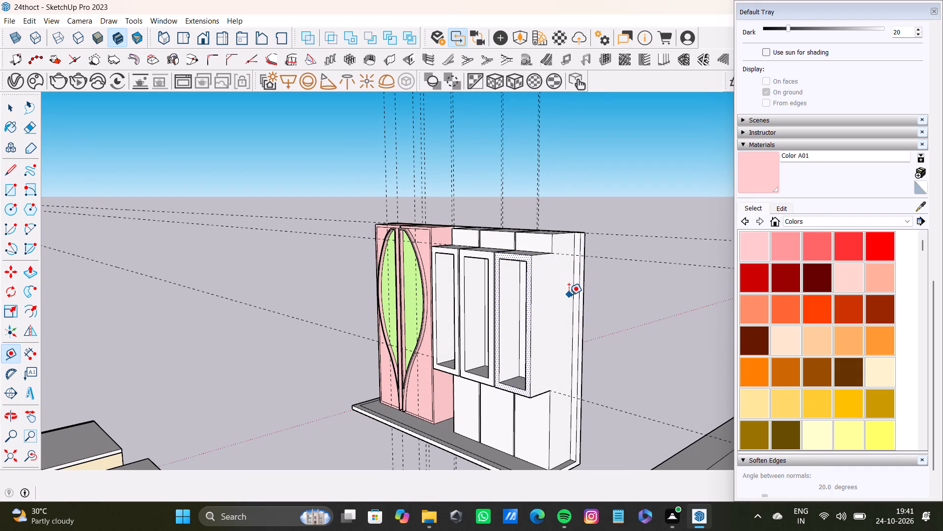
click(574, 301)
click(552, 245)
Draw a vertical line along the guide from the third frame's top to its bottom, separating it from the strip's side.
key(l)
scroll(560, 316, up, 8)
click(547, 219)
scroll(556, 327, down, 4)
shift+middle_drag(544, 345, 557, 225)
shift+scroll(544, 344, up, 1)
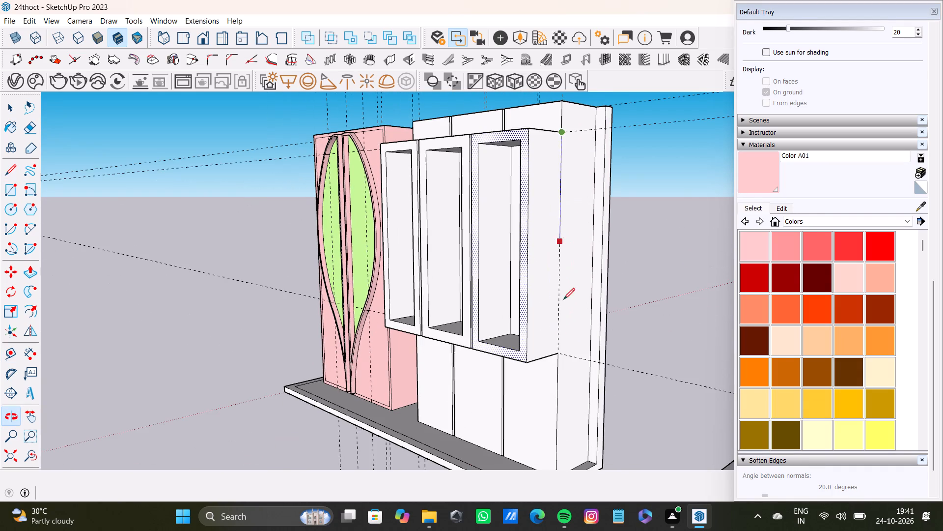
click(558, 356)
key(space)
Examine the three projecting frames from the front and from below, and bring the whole model into view.
scroll(525, 324, down, 5)
middle_drag(525, 324, 744, 350)
scroll(560, 321, down, 4)
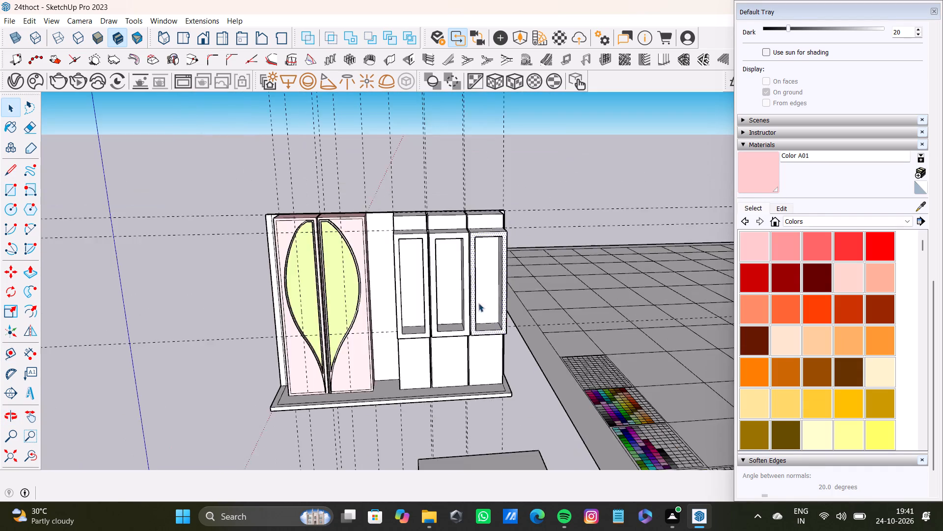
scroll(478, 303, down, 3)
scroll(476, 302, up, 1)
middle_drag(476, 301, 479, 231)
scroll(451, 295, up, 12)
middle_drag(438, 365, 438, 296)
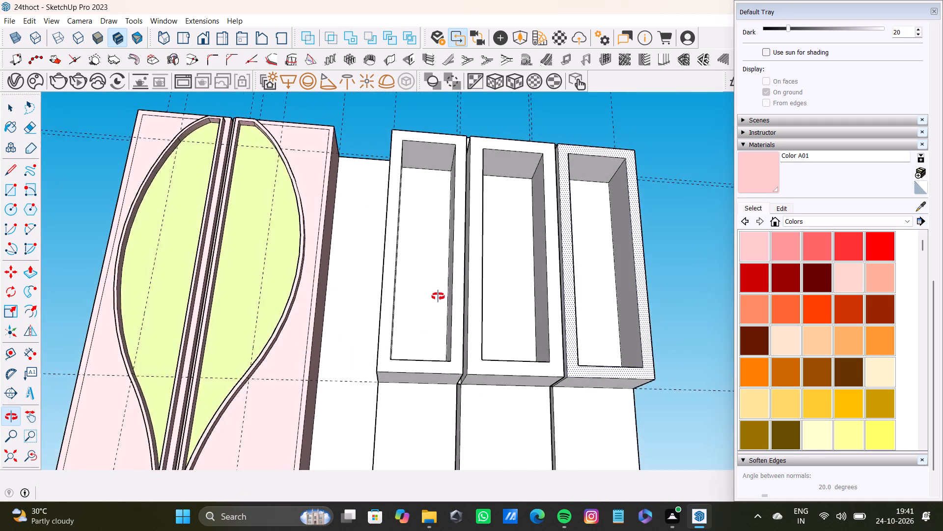
middle_drag(438, 296, 423, 294)
scroll(432, 354, up, 1)
click(26, 455)
click(14, 458)
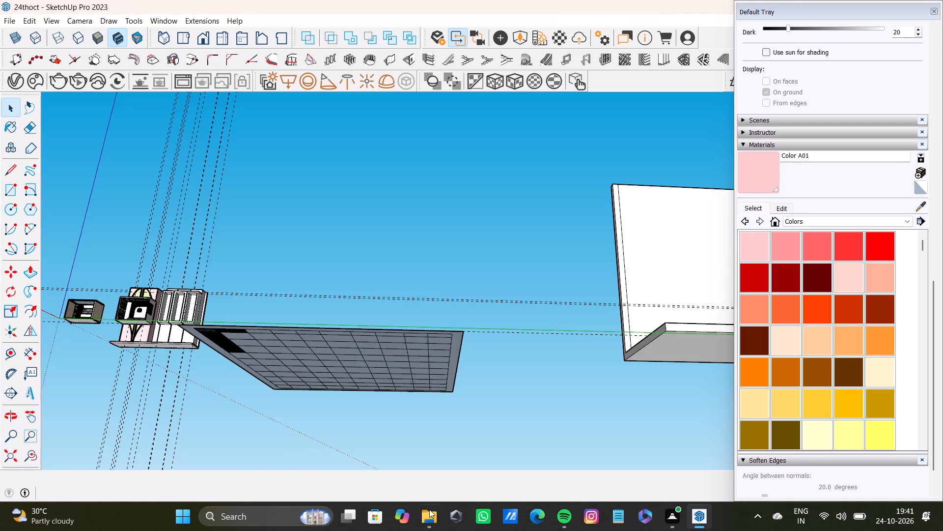
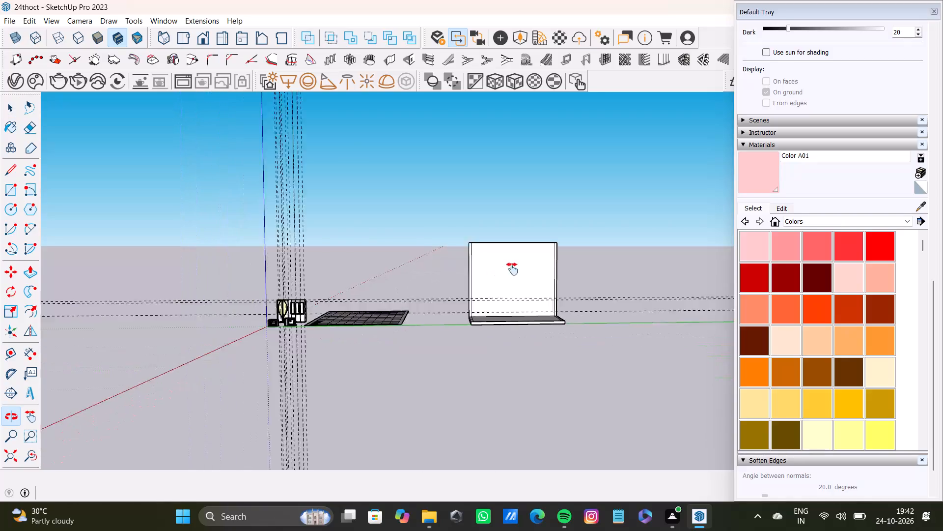
Paint the first two projecting frames' fronts and tops, the second's inner side, and the third's top and recessed panel with Color A01.
scroll(336, 298, down, 7)
shift+middle_drag(332, 299, 401, 281)
scroll(383, 287, up, 18)
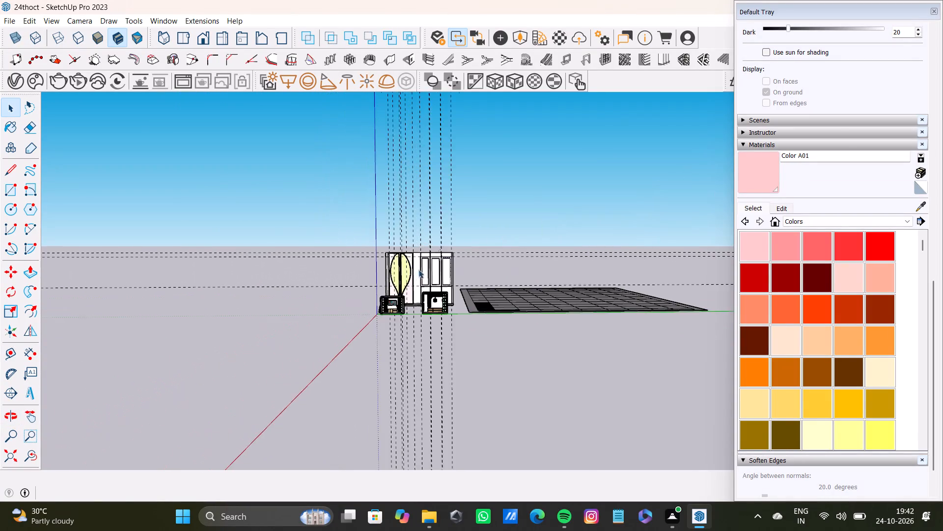
scroll(418, 269, up, 20)
scroll(418, 269, up, 1)
scroll(497, 304, down, 9)
middle_drag(495, 305, 462, 308)
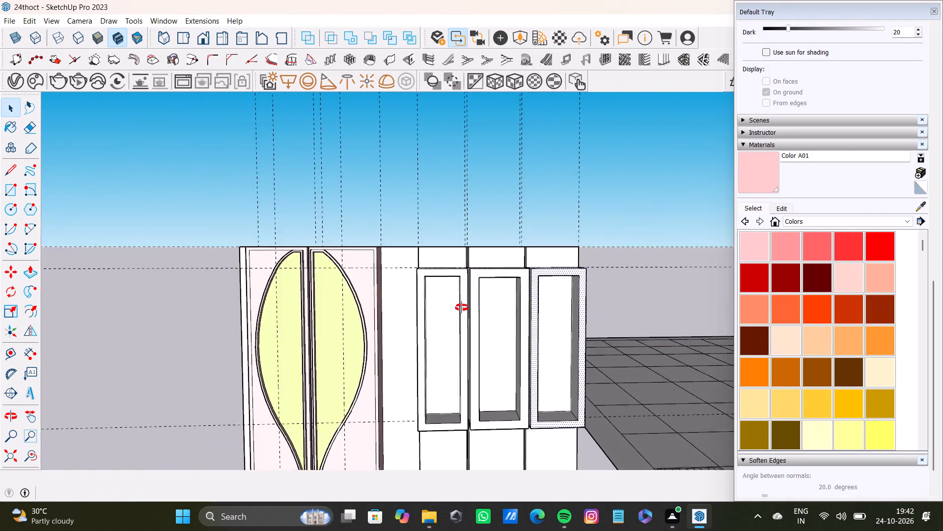
middle_drag(462, 308, 410, 375)
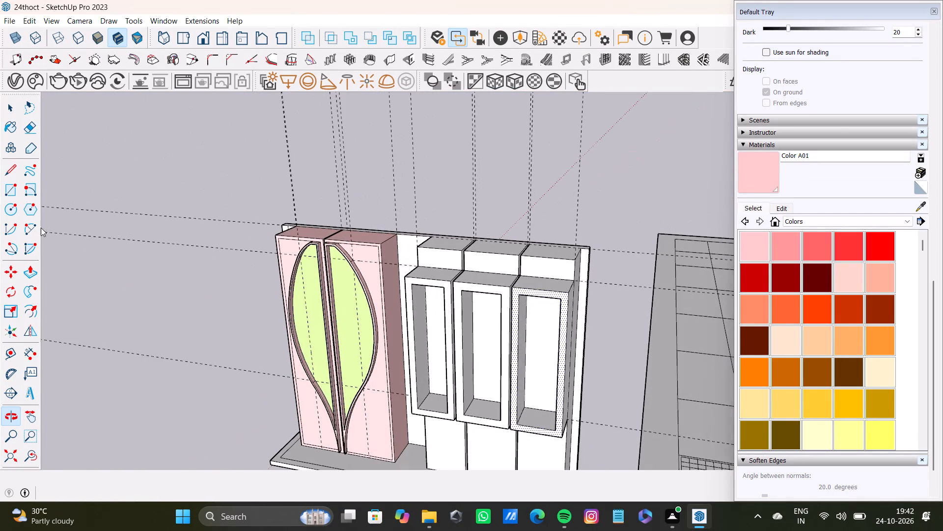
click(7, 120)
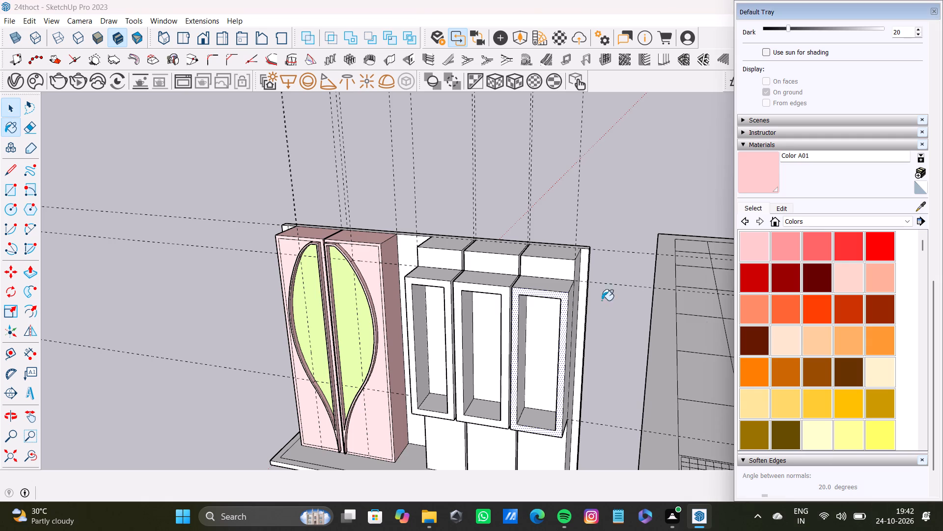
scroll(427, 295, up, 8)
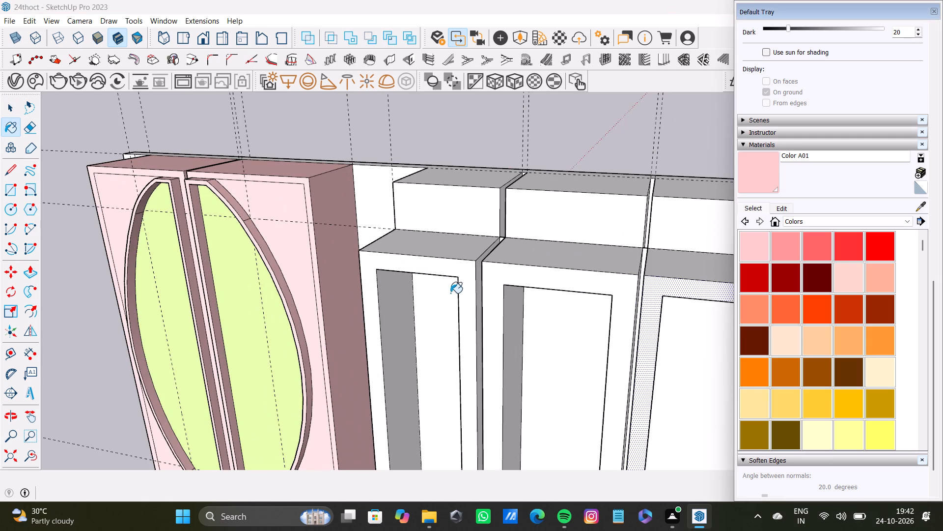
click(469, 281)
click(464, 253)
click(535, 257)
click(520, 289)
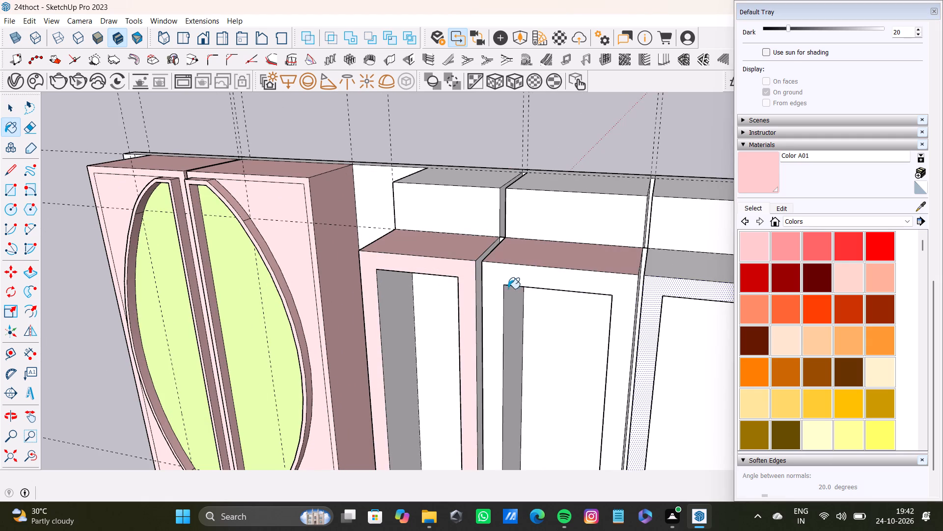
drag(485, 286, 496, 282)
click(661, 266)
click(665, 297)
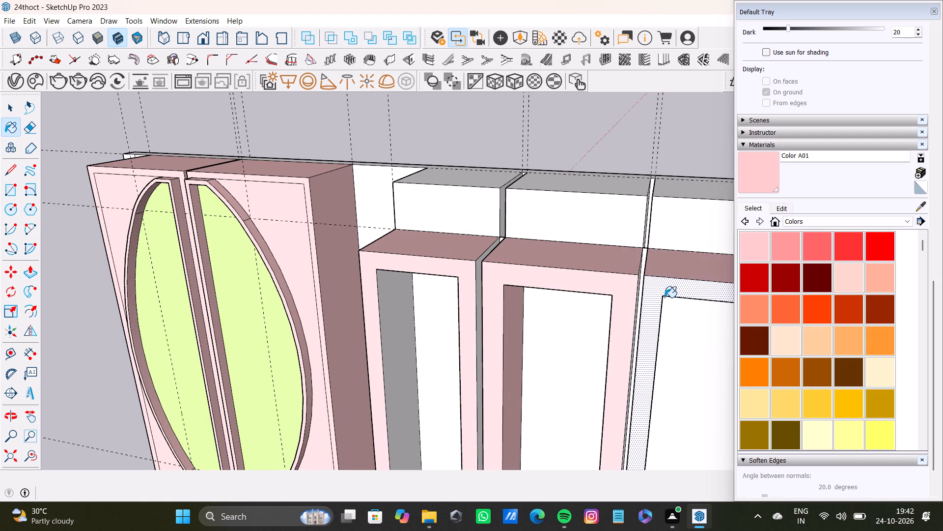
scroll(633, 316, down, 14)
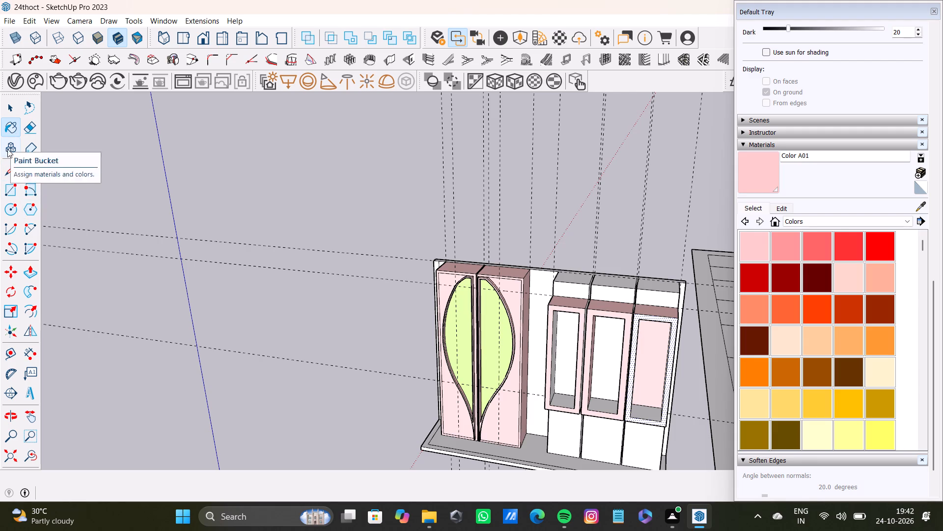
click(15, 123)
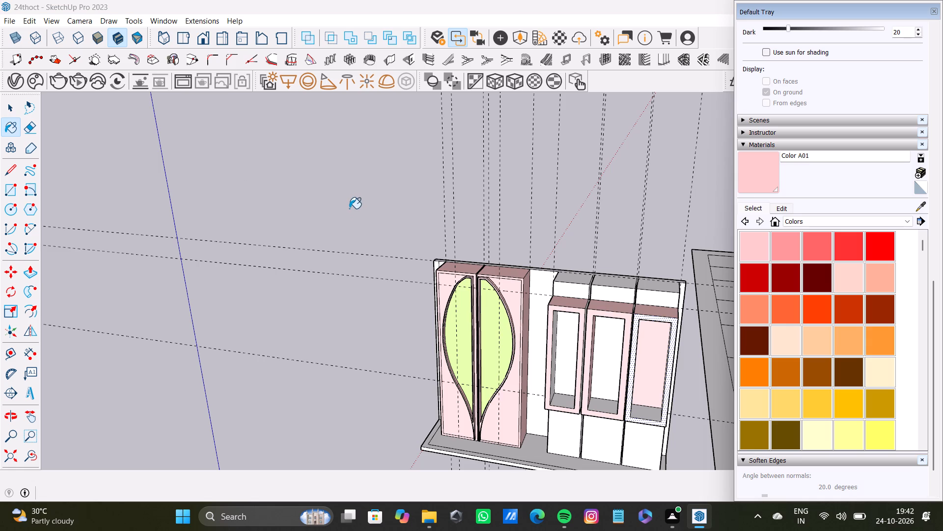
Place four roughly evenly spaced lengthwise guides in the empty board cell beside the blank swatch grid, starting from the cell's long edge.
click(8, 172)
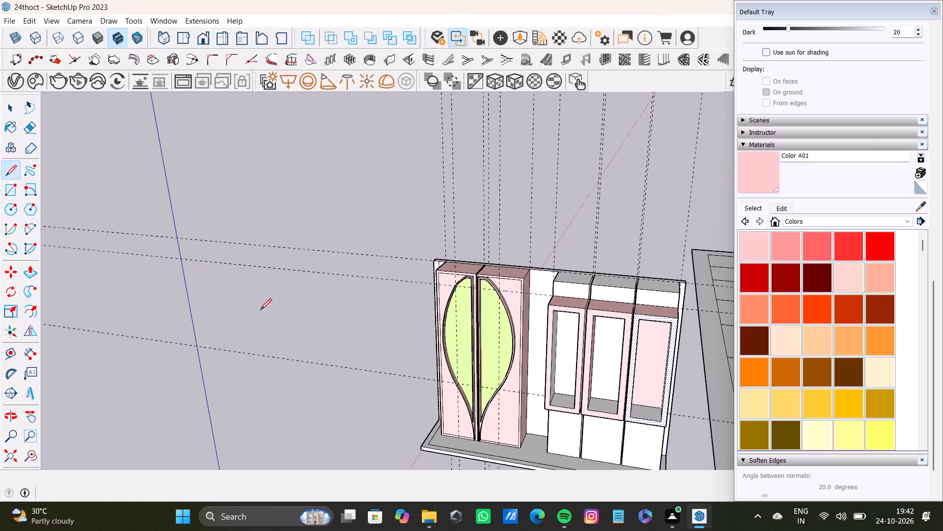
scroll(438, 365, down, 20)
scroll(438, 365, down, 3)
middle_drag(555, 376, 445, 388)
scroll(488, 361, up, 5)
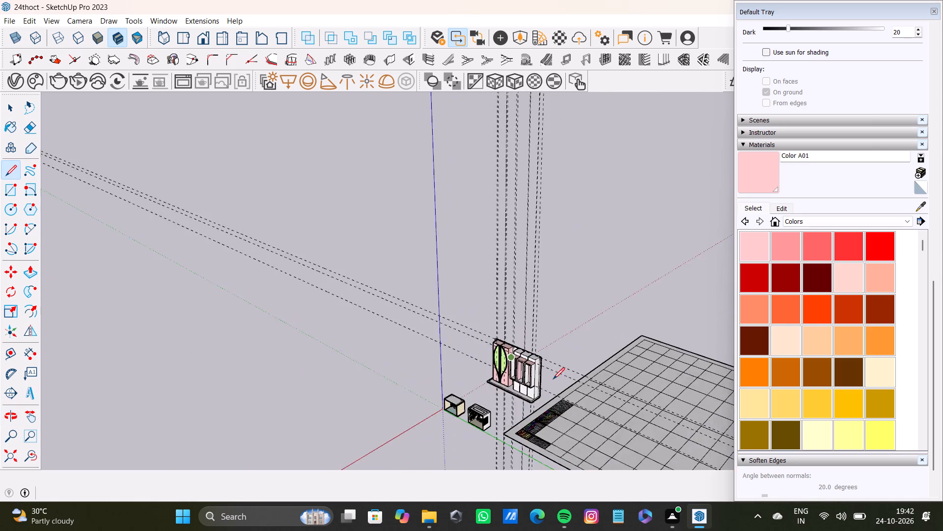
scroll(553, 379, up, 4)
scroll(554, 381, down, 9)
shift+middle_drag(628, 431, 285, 317)
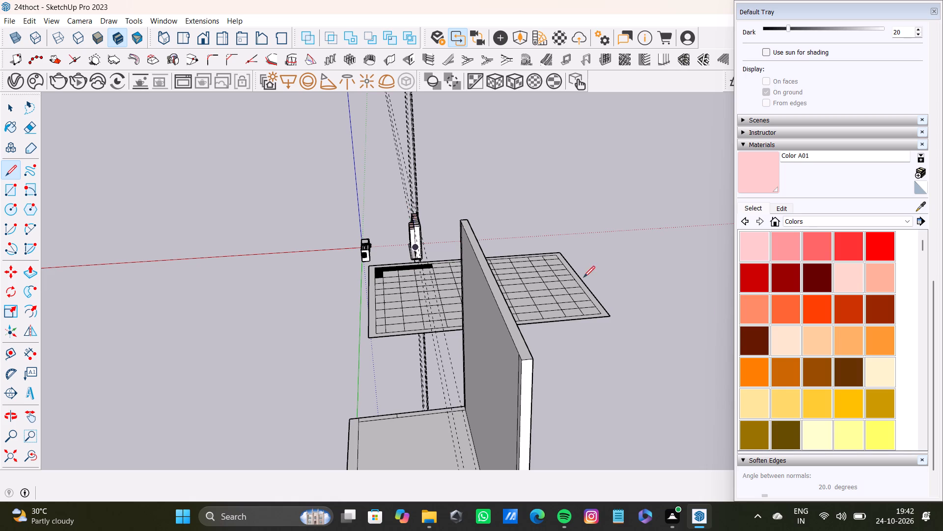
scroll(379, 275, up, 9)
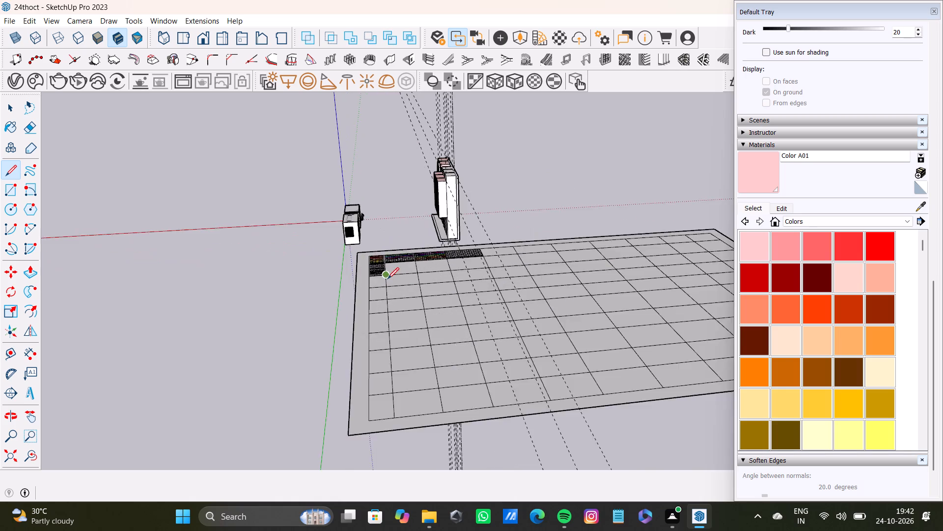
scroll(388, 279, up, 20)
scroll(388, 279, up, 7)
scroll(343, 286, down, 8)
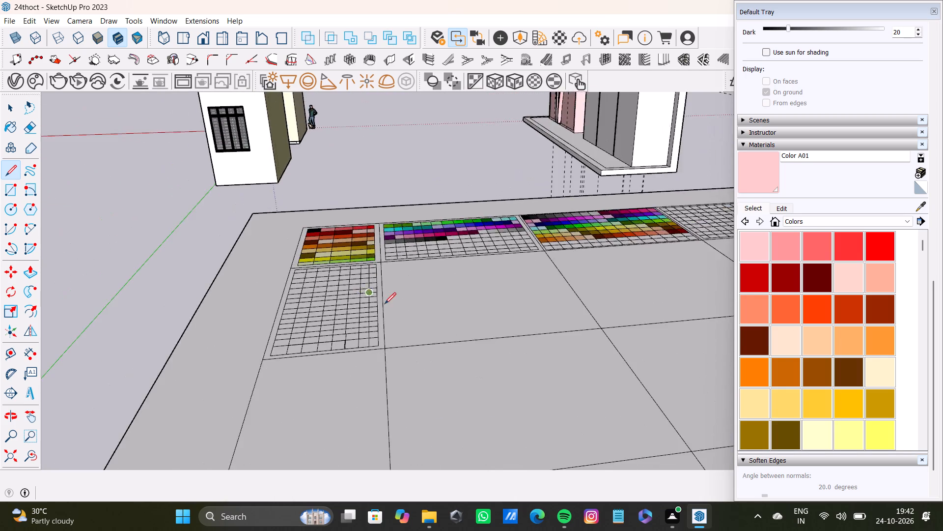
middle_drag(385, 304, 384, 409)
scroll(387, 387, down, 5)
shift+middle_drag(388, 388, 372, 342)
scroll(396, 343, up, 2)
middle_drag(422, 355, 365, 380)
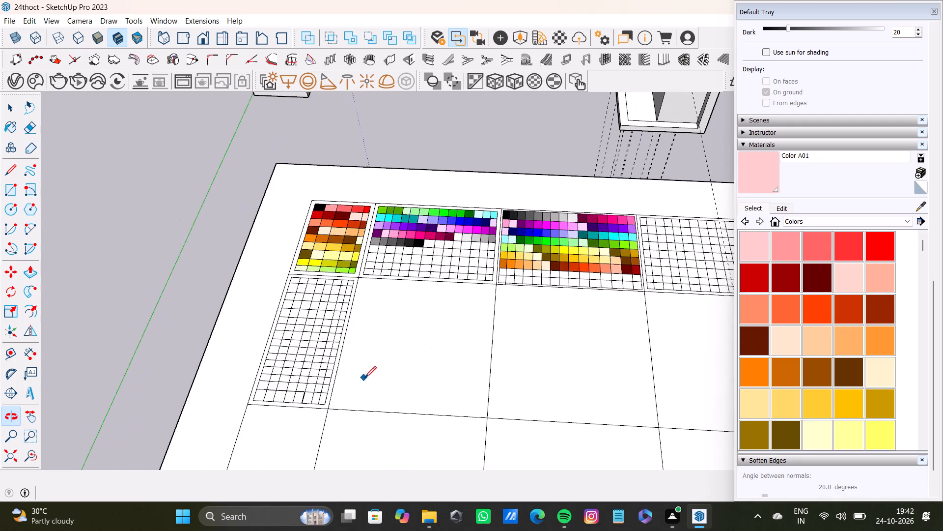
key(t)
scroll(367, 377, up, 4)
click(317, 389)
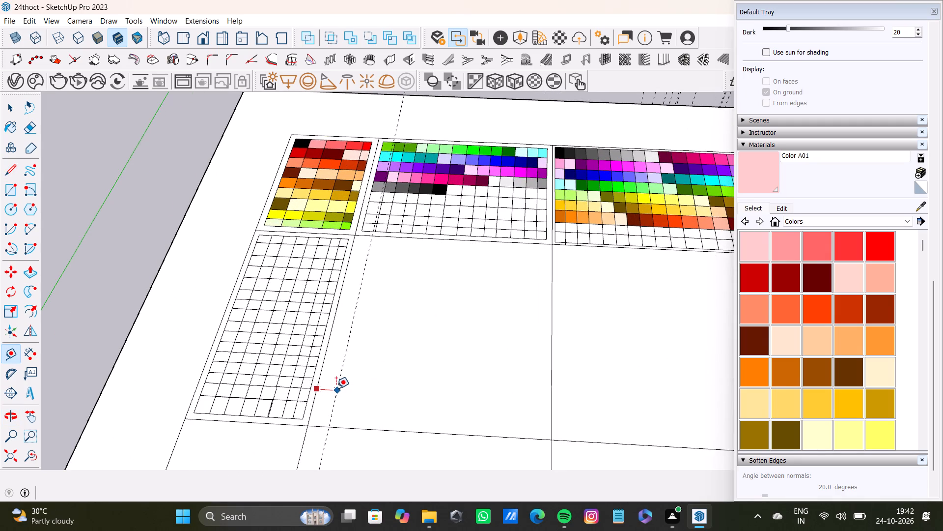
double_click(335, 388)
double_click(355, 395)
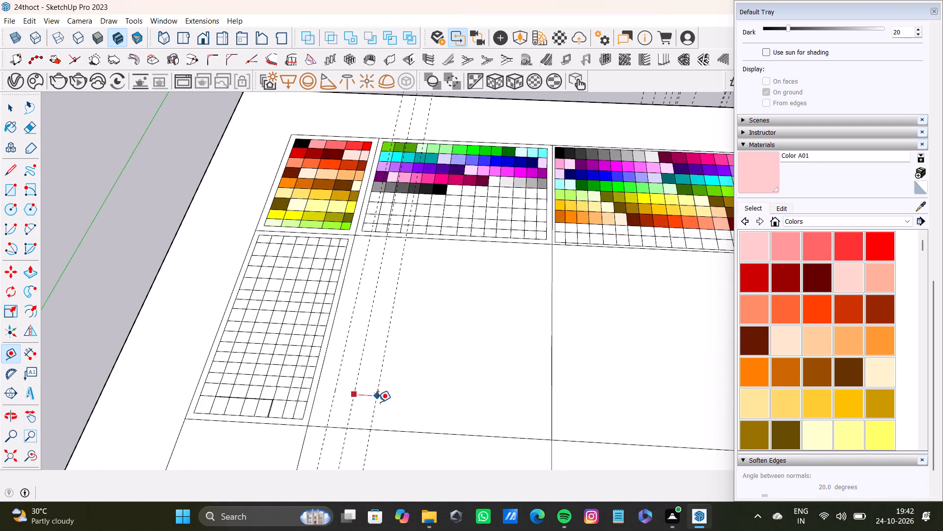
double_click(375, 402)
click(394, 405)
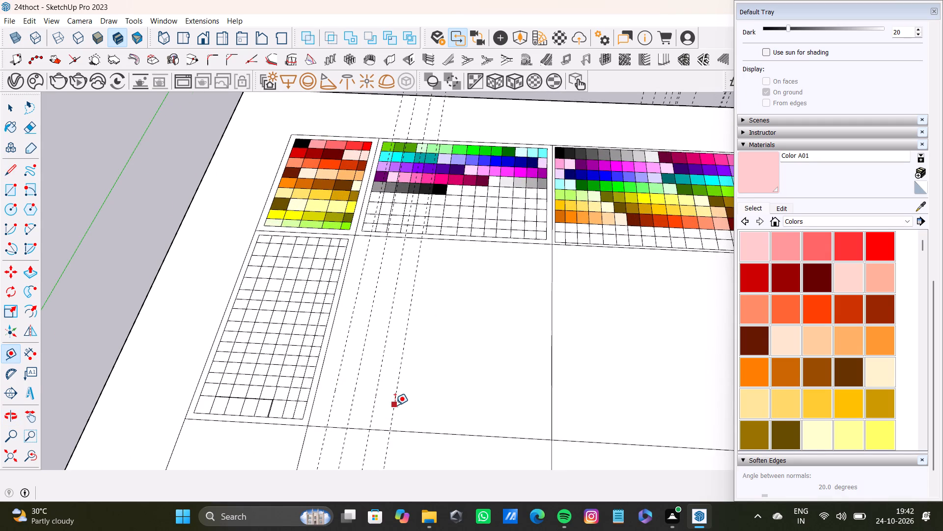
click(406, 406)
click(393, 407)
Continue the series with seven more parallel lengthwise guides across the rest of the empty cell.
drag(395, 412, 399, 413)
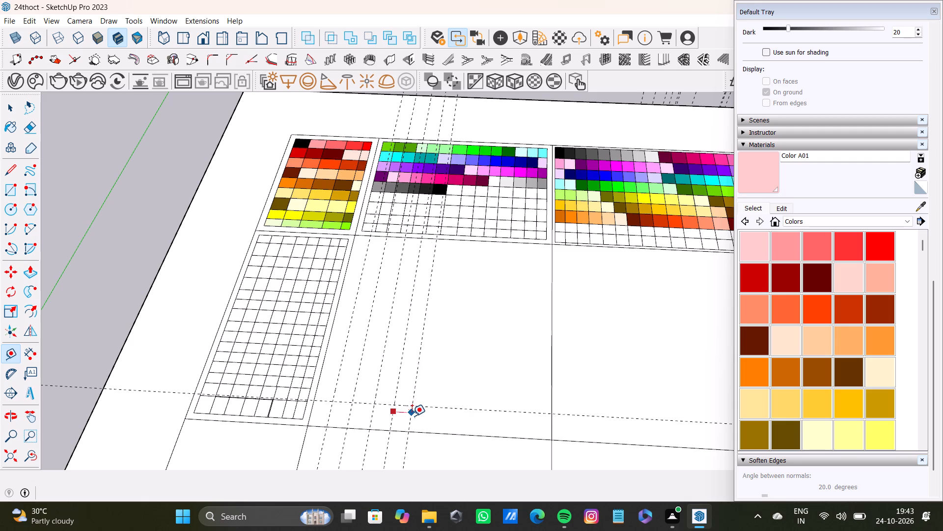
double_click(412, 416)
double_click(435, 421)
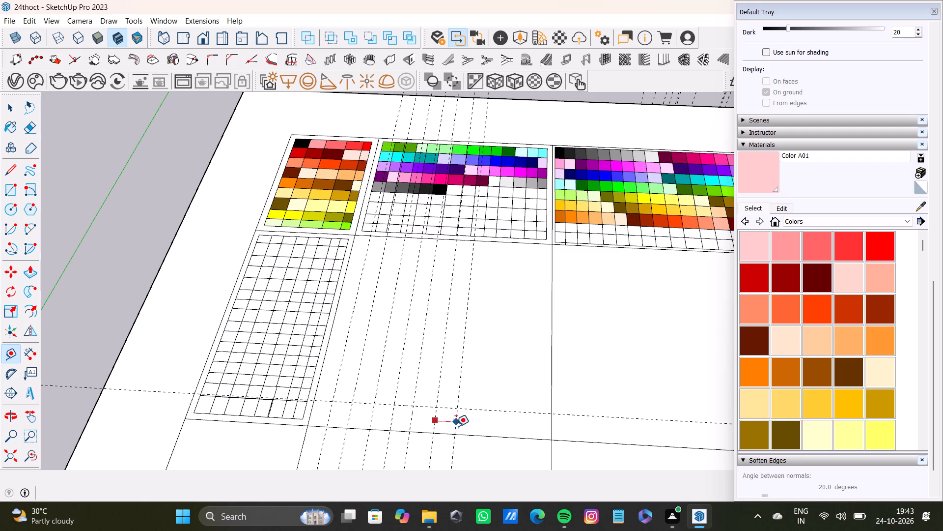
double_click(456, 426)
double_click(472, 431)
double_click(491, 433)
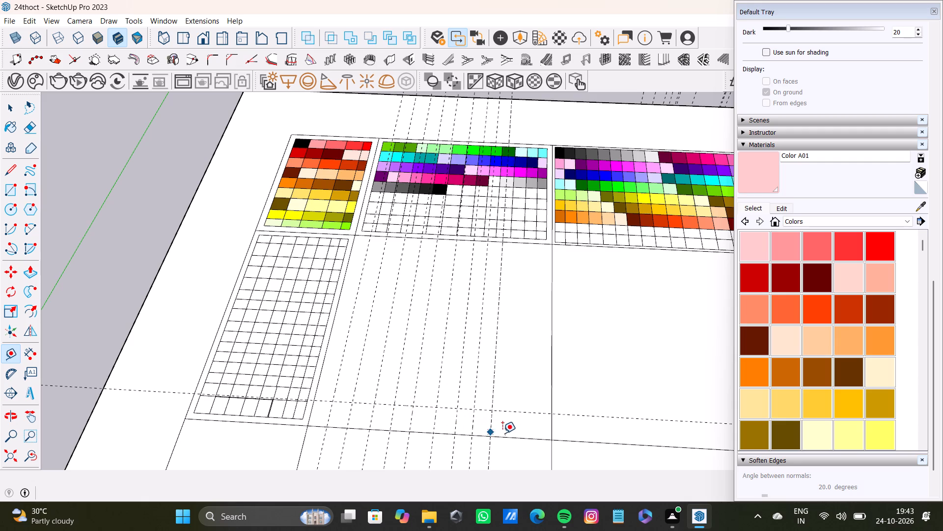
double_click(509, 434)
click(534, 436)
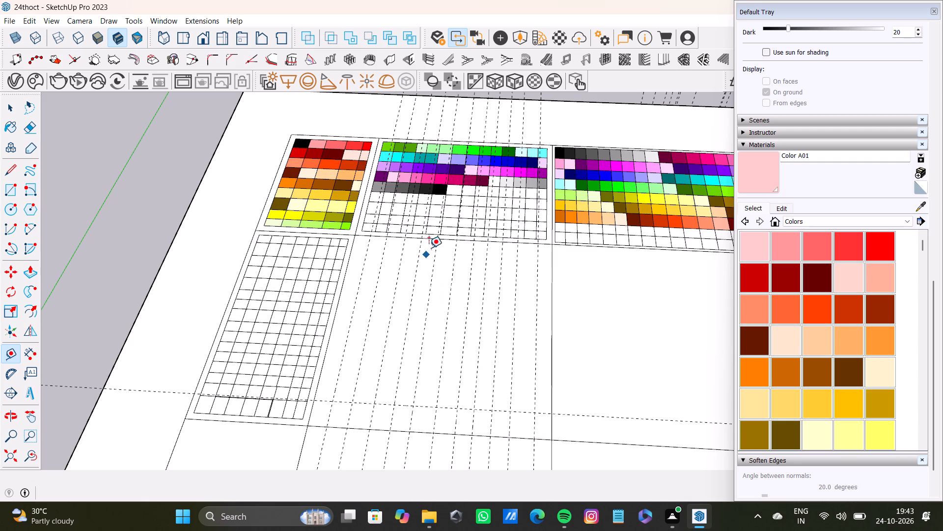
Place five roughly evenly spaced crosswise guides in the same cell, starting from its edge below the coloured swatches.
click(439, 238)
key(space)
text(t)
scroll(446, 257, up, 6)
click(448, 228)
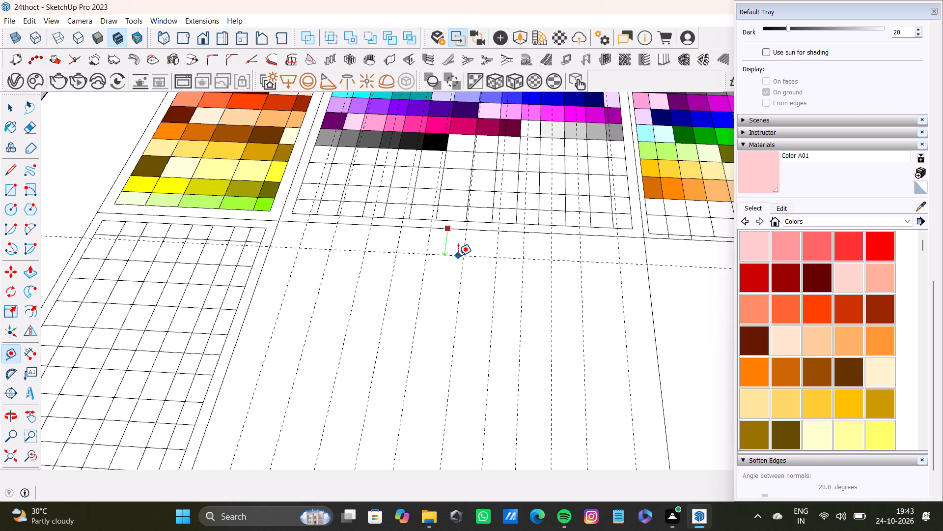
click(458, 256)
click(453, 256)
double_click(449, 282)
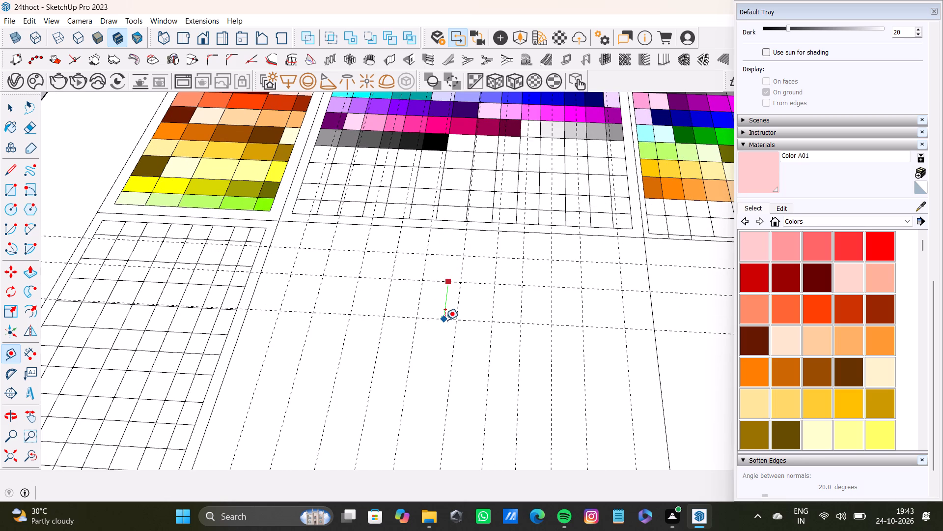
double_click(445, 317)
click(438, 350)
click(440, 349)
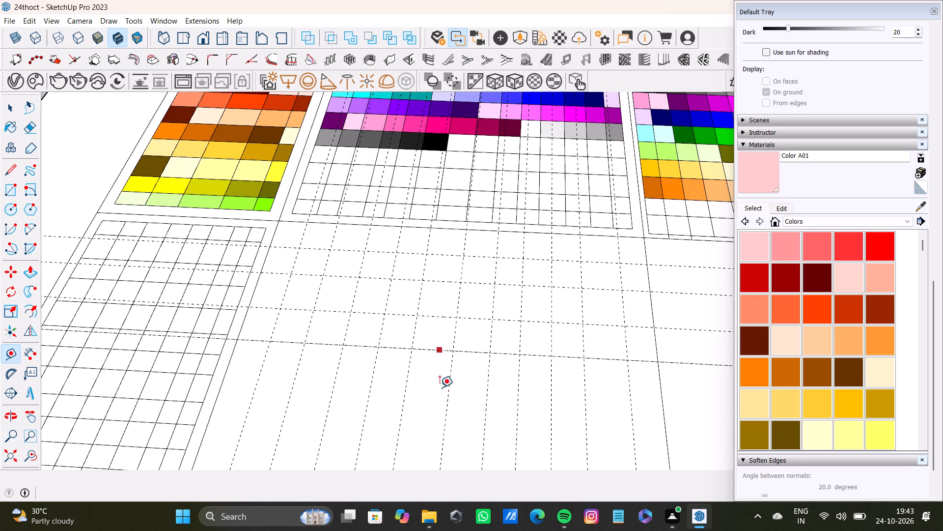
click(440, 393)
Continue placing crosswise guides at similar spacing farther along the cell, each offset from the previous one.
scroll(440, 394, down, 4)
shift+middle_drag(440, 395, 431, 309)
scroll(421, 328, up, 4)
click(434, 301)
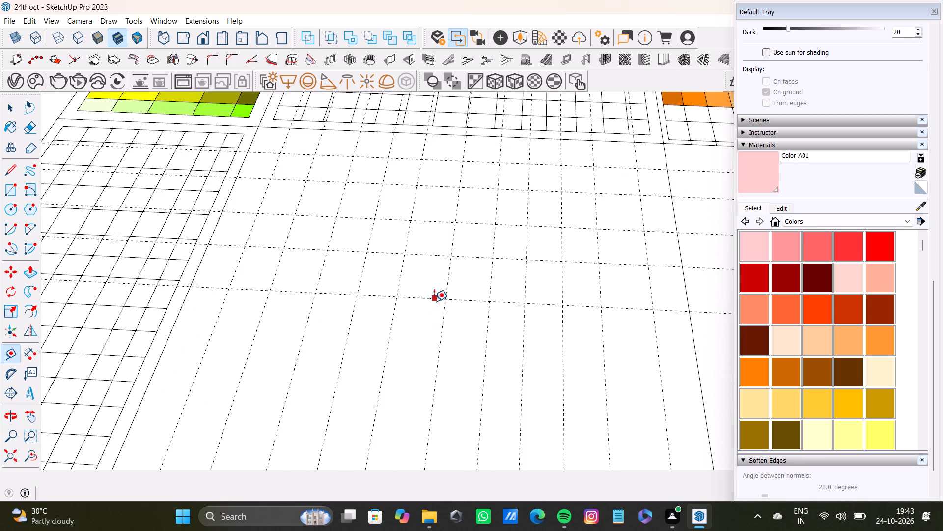
double_click(425, 337)
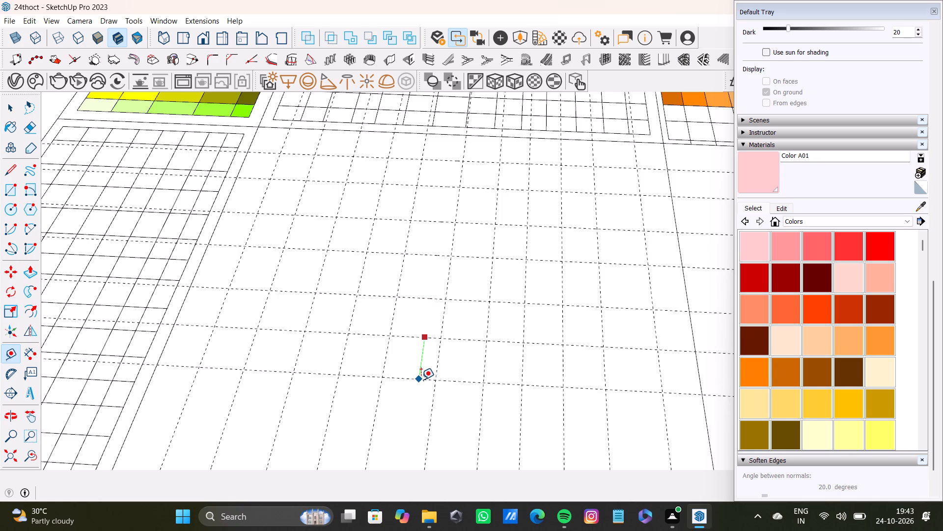
double_click(421, 380)
scroll(421, 429, down, 2)
shift+middle_drag(421, 426, 427, 320)
click(427, 324)
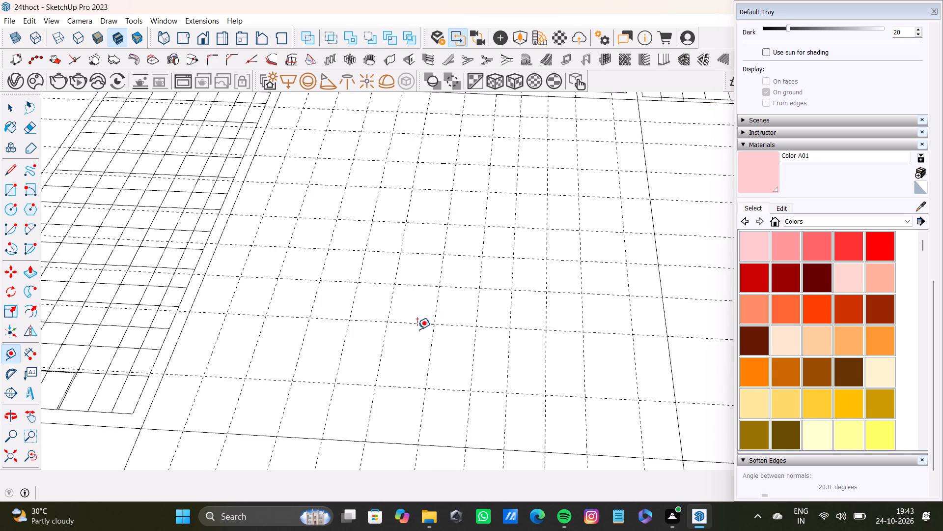
click(423, 324)
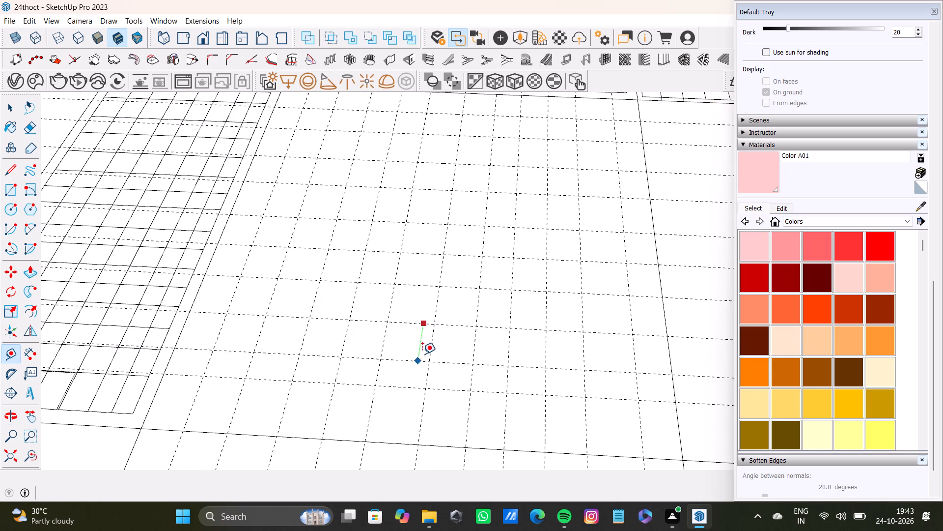
click(423, 356)
Delete the stray crosswise guide near the far end of the cell.
key(space)
click(409, 388)
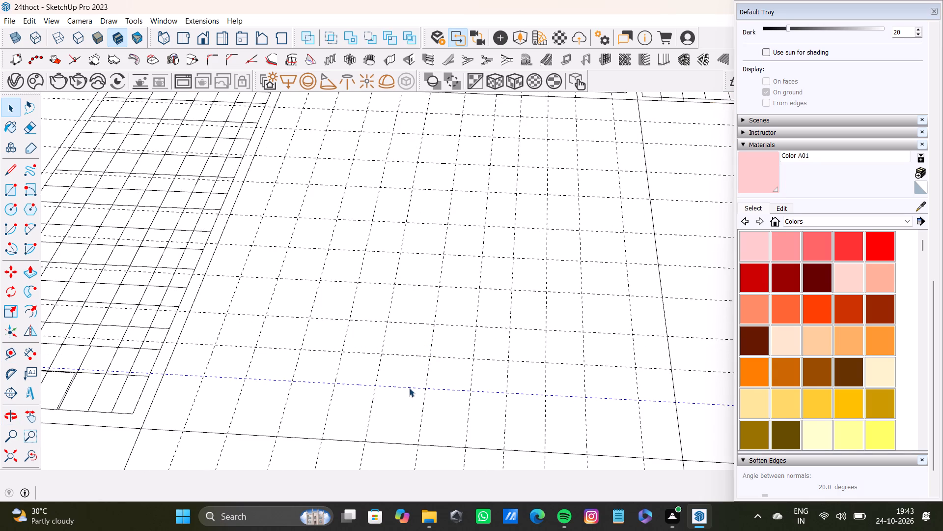
key(ctrl+z)
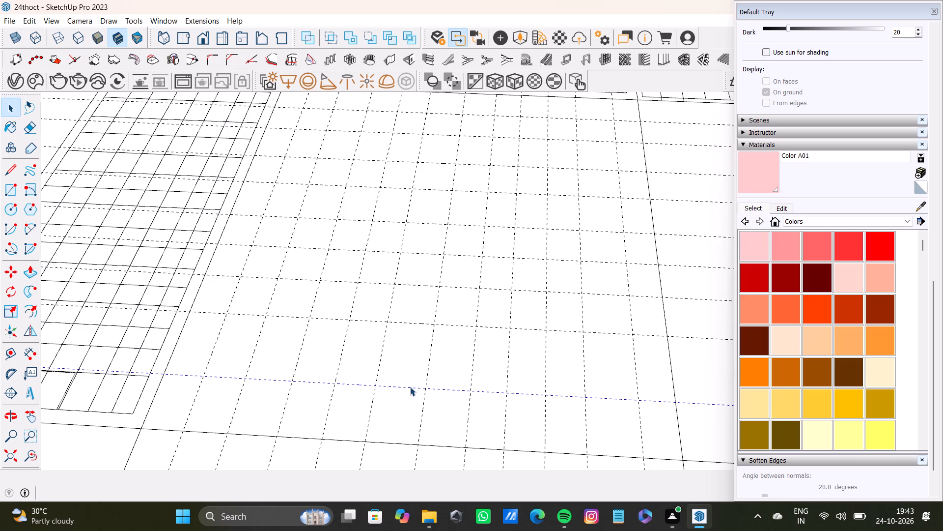
key(Delete)
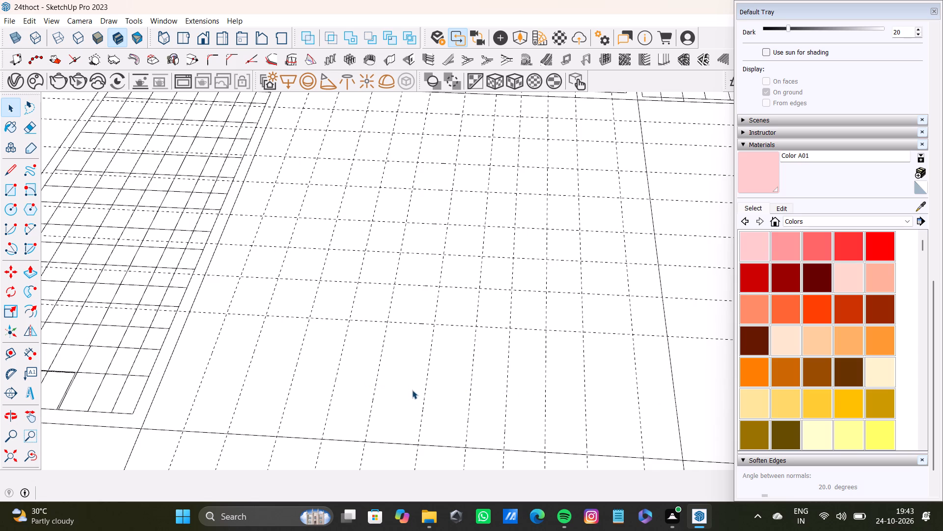
Place two more crosswise guides at similar spacing near the far end of the empty cell, each offset from the previous guide.
key(t)
click(418, 323)
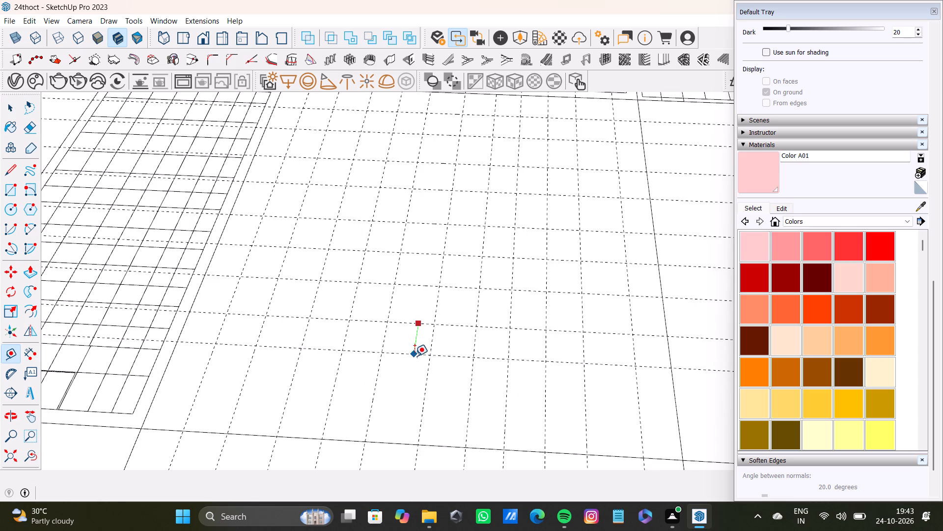
click(415, 365)
click(415, 364)
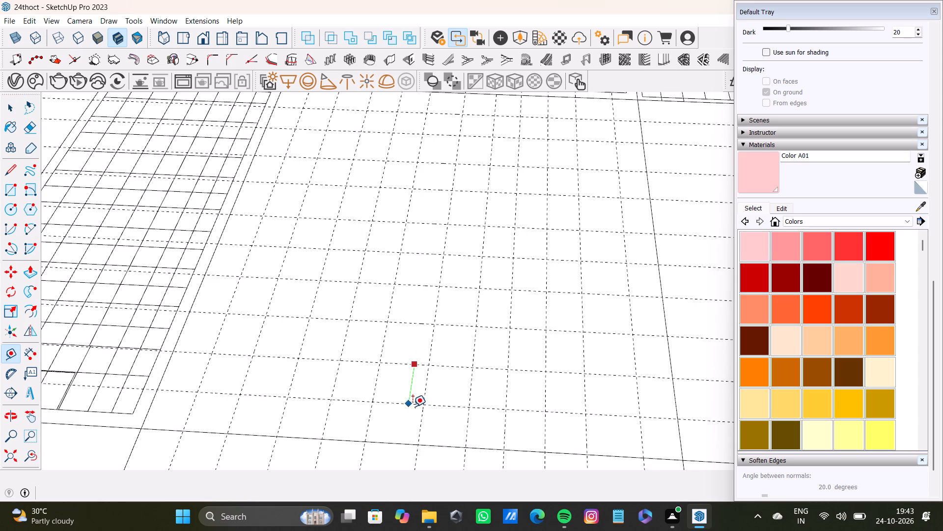
click(415, 405)
Draw four adjoining rectangles along the guides in the empty cell's first row, starting at its corner below the coloured swatches.
scroll(412, 405, down, 9)
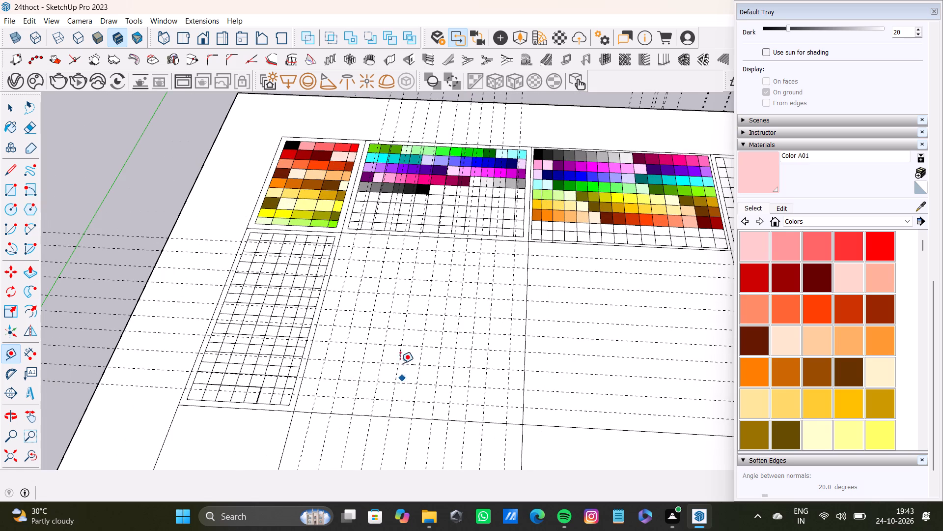
key(r)
scroll(356, 253, up, 8)
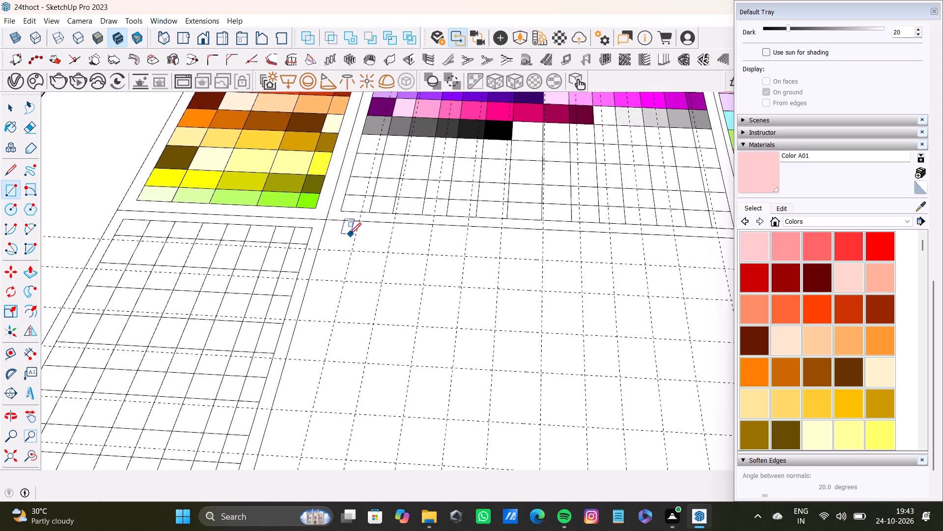
scroll(350, 234, up, 4)
click(327, 215)
click(366, 264)
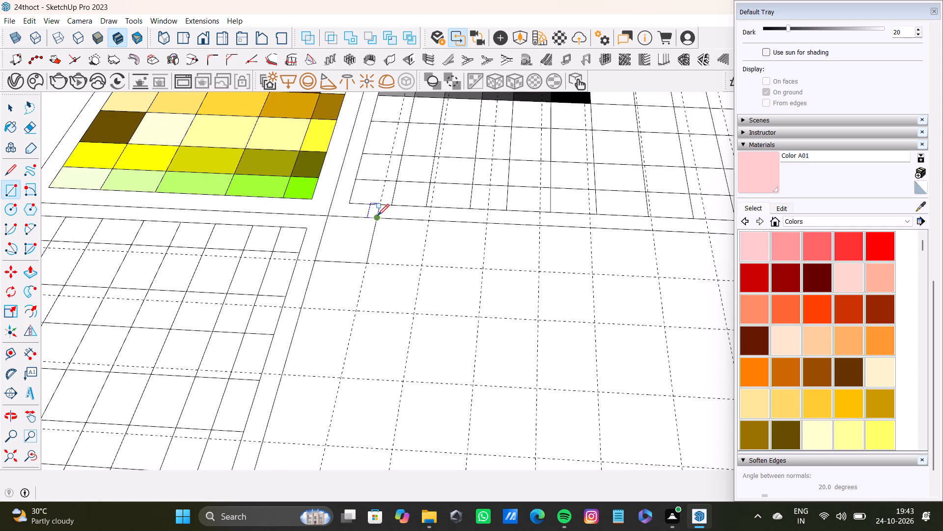
drag(376, 216, 381, 221)
click(422, 269)
click(430, 221)
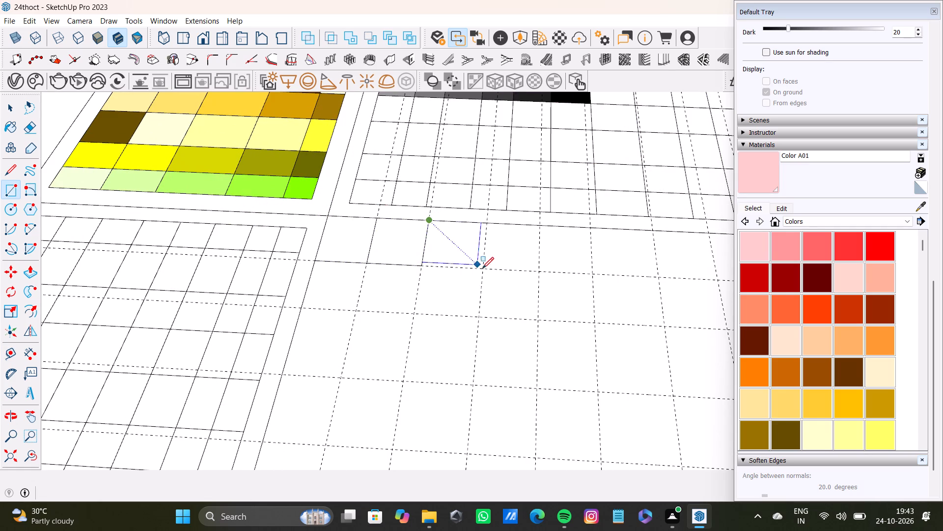
click(485, 272)
click(483, 222)
click(537, 269)
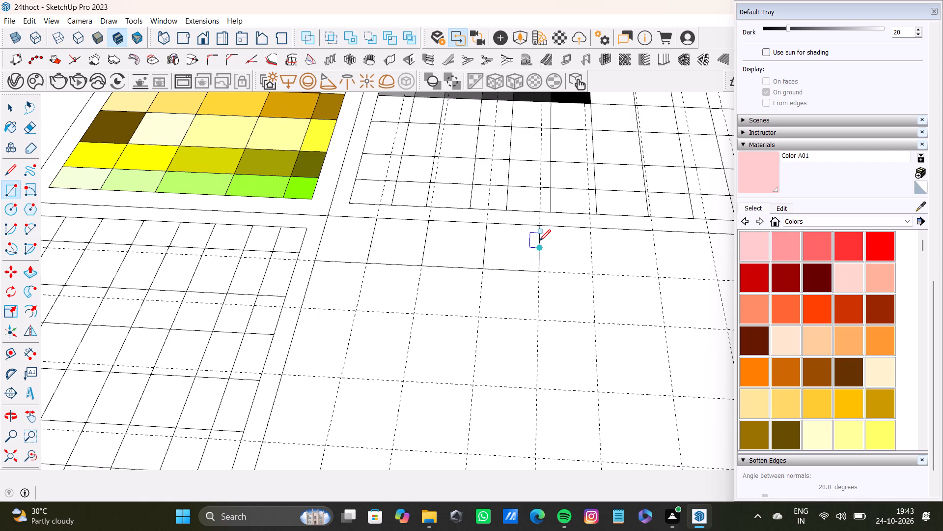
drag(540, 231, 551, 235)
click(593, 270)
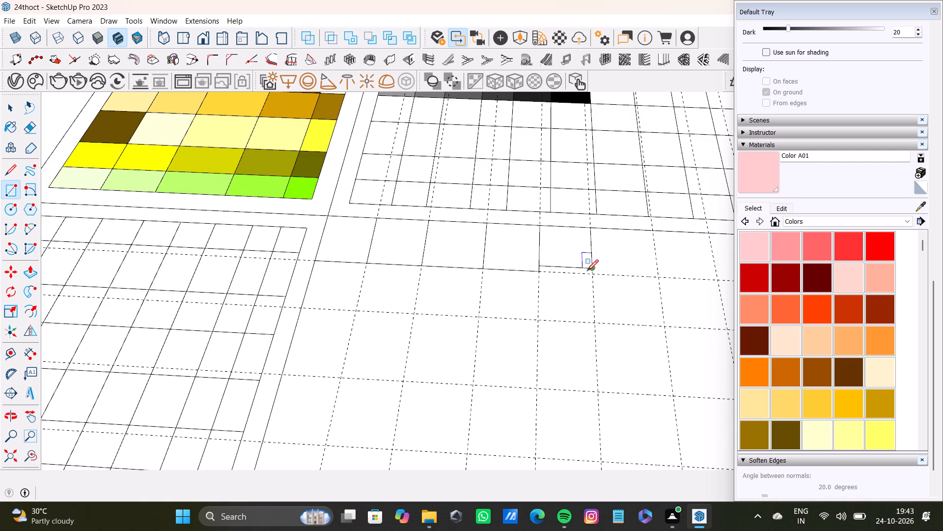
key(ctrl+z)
Draw the fifth to seventh rectangles of the first row, snapping their corners to the cell edge and guide intersections.
drag(540, 227, 555, 244)
click(593, 273)
scroll(589, 280, down, 4)
shift+middle_drag(589, 281, 394, 217)
scroll(412, 197, up, 4)
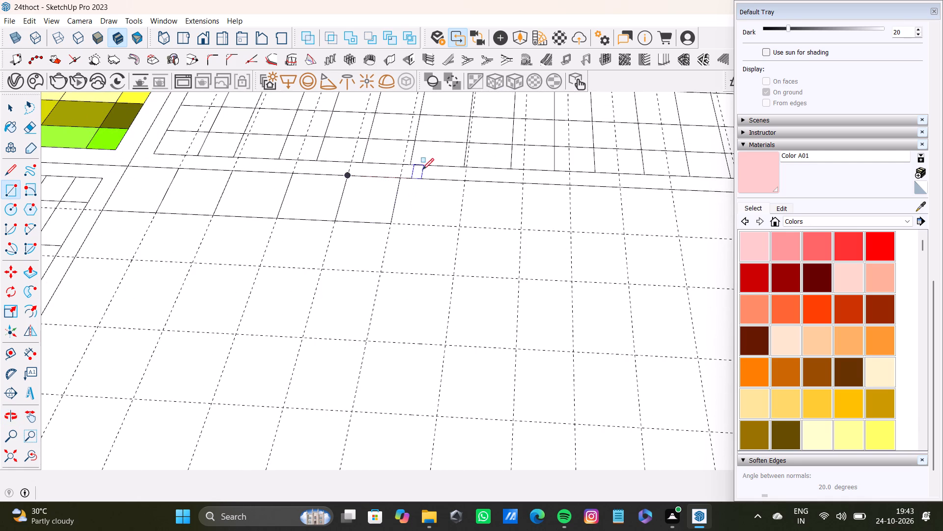
click(400, 178)
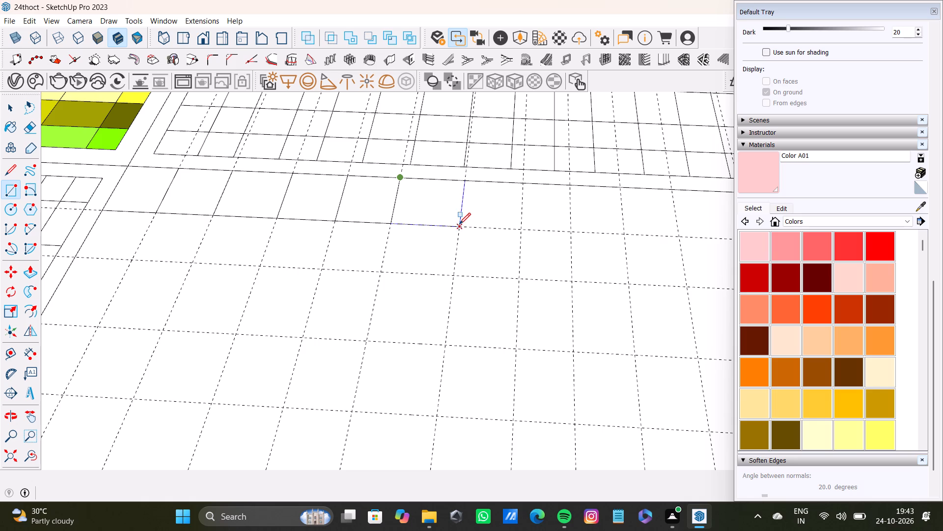
click(463, 224)
click(464, 179)
click(520, 229)
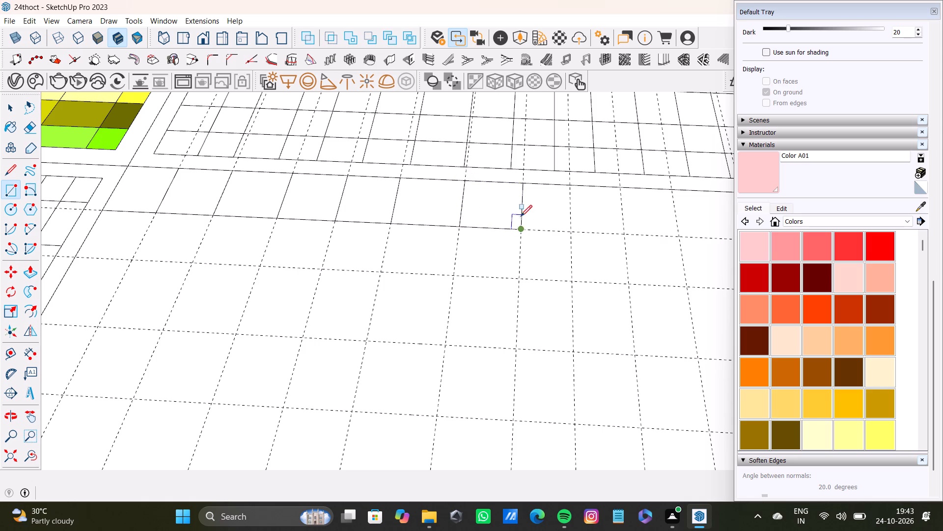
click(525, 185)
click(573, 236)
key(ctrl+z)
Complete the first row with five more adjoining guide-aligned rectangles, reaching the cell's opposite side edge.
click(521, 187)
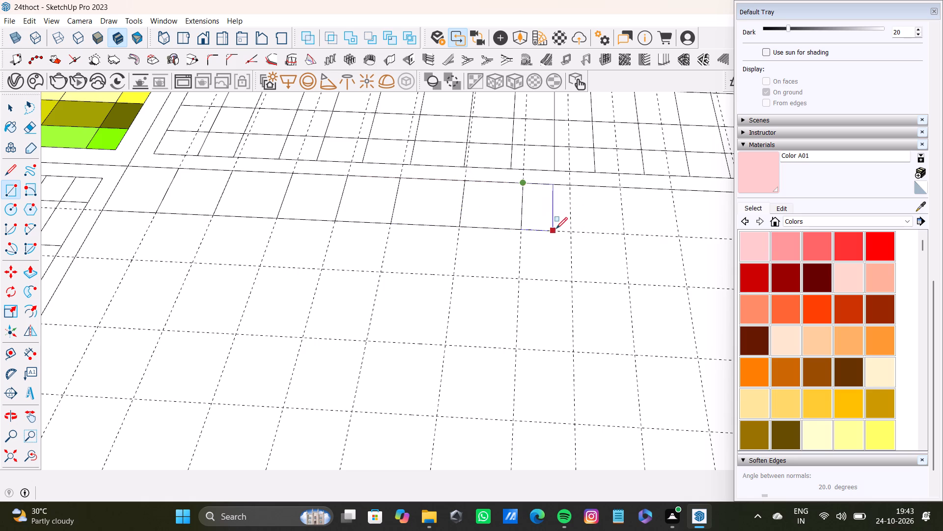
click(570, 229)
click(570, 187)
click(622, 233)
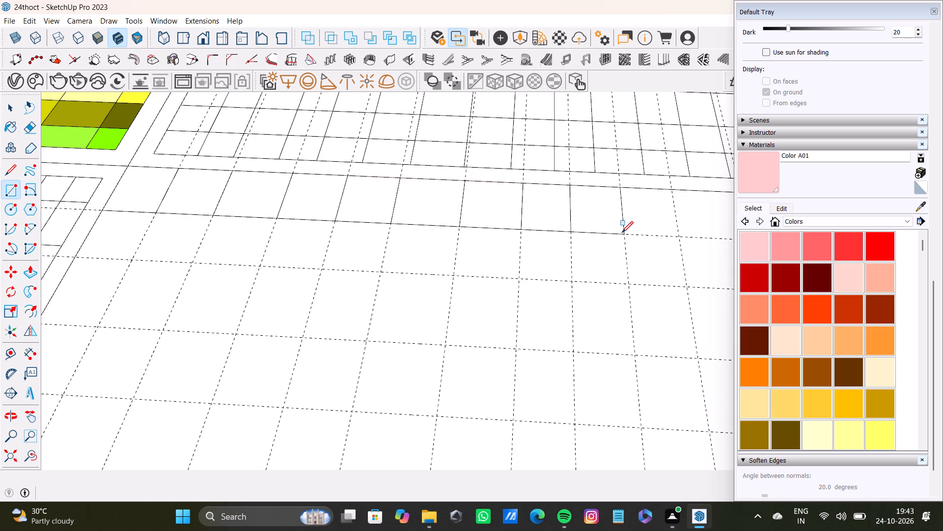
shift+scroll(620, 232, down, 3)
shift+middle_drag(620, 232, 485, 232)
scroll(494, 222, up, 4)
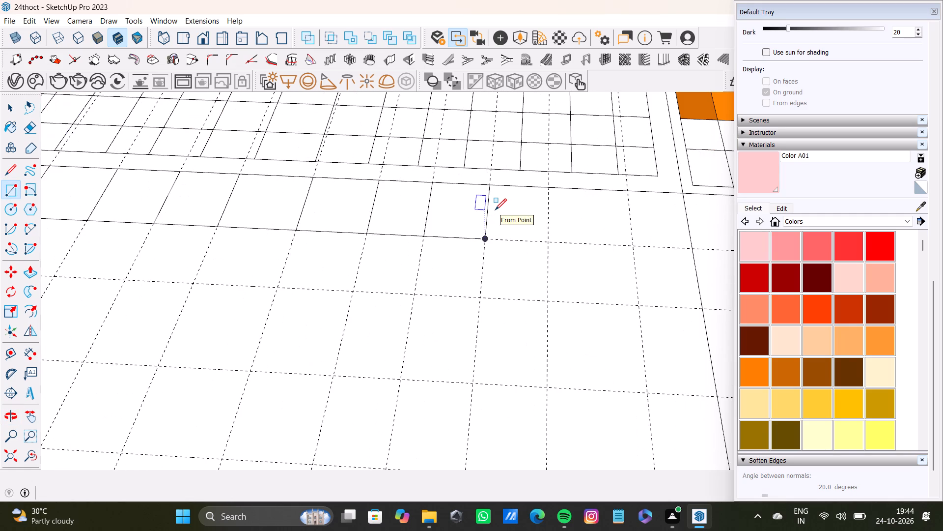
click(488, 186)
click(546, 238)
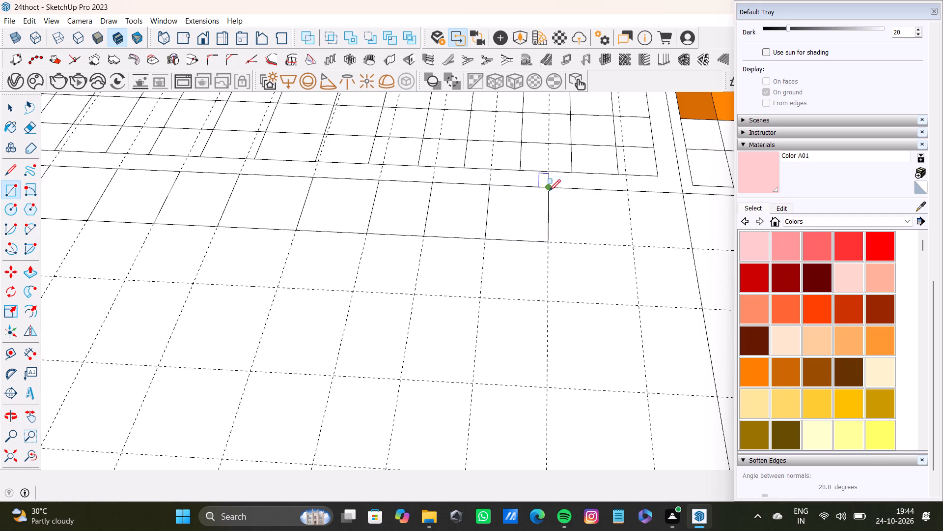
click(549, 191)
click(631, 242)
click(626, 188)
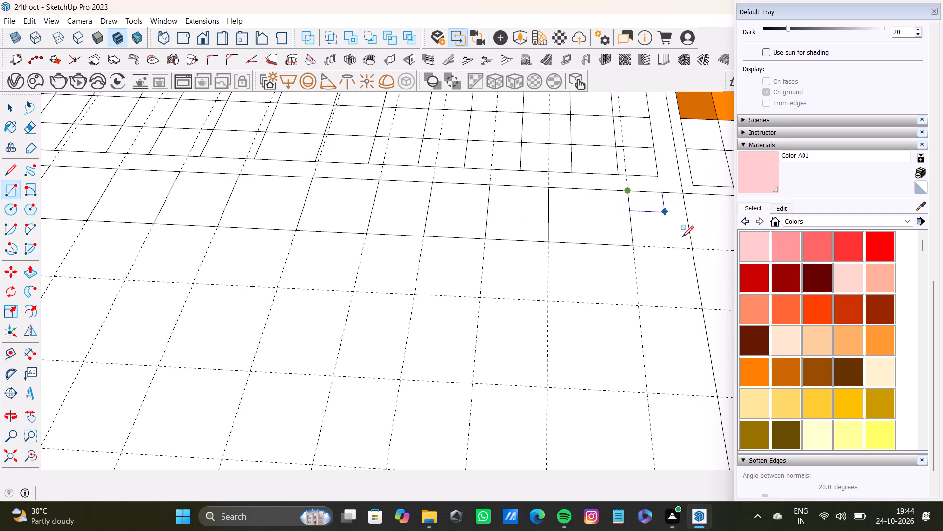
click(689, 249)
Draw the first six adjoining rectangles of the second row along the guides, directly beneath the first row.
scroll(279, 203, down, 9)
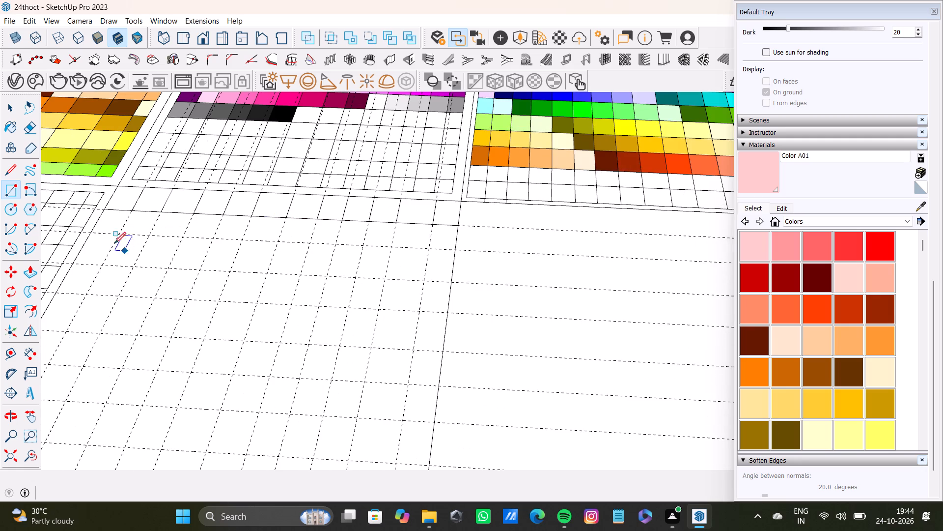
click(104, 210)
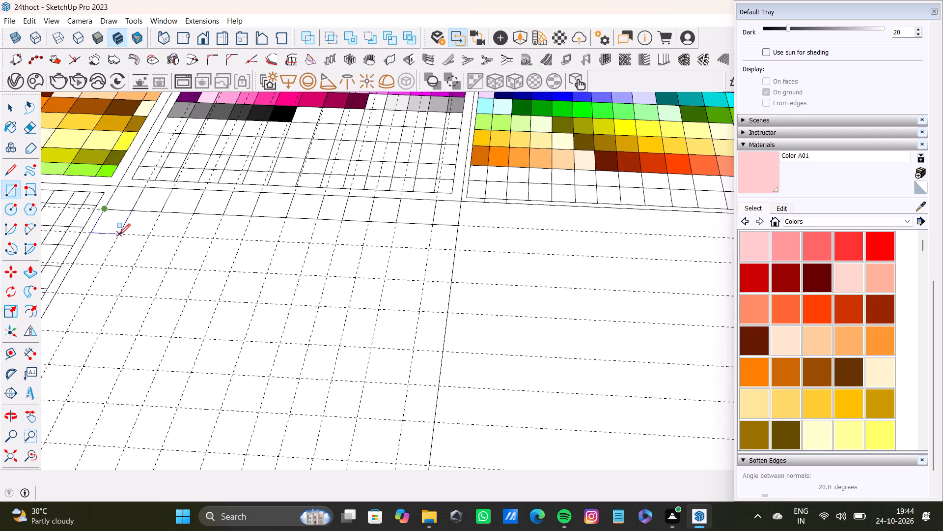
click(119, 235)
click(134, 206)
click(148, 234)
drag(163, 212, 163, 217)
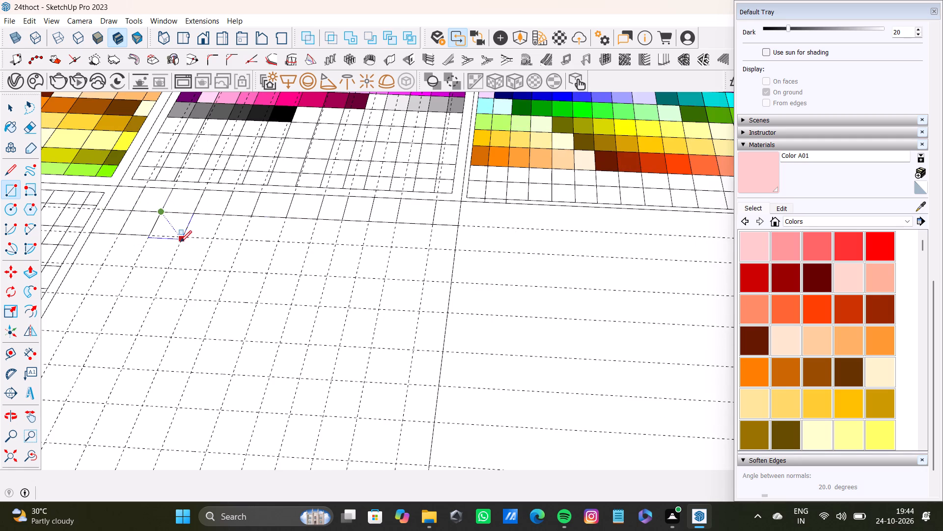
click(180, 242)
drag(191, 217, 196, 224)
click(214, 239)
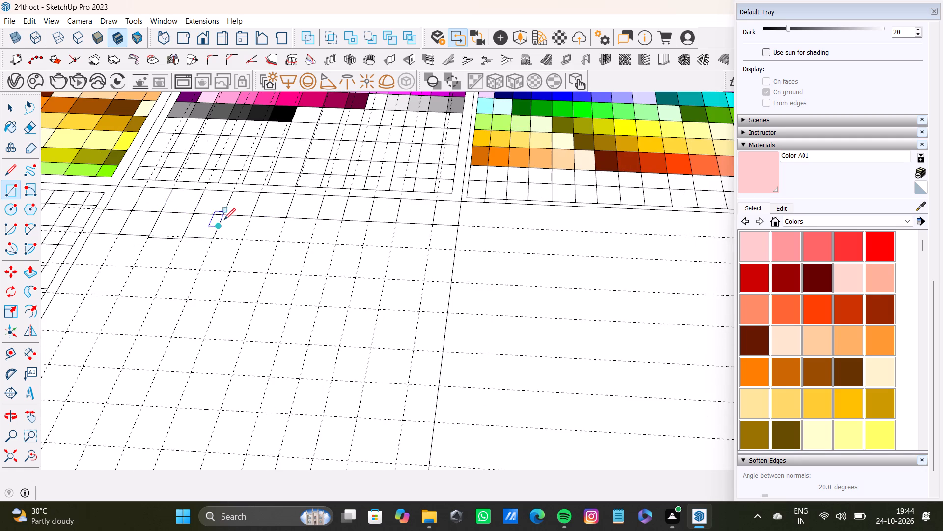
drag(222, 217, 228, 229)
click(241, 244)
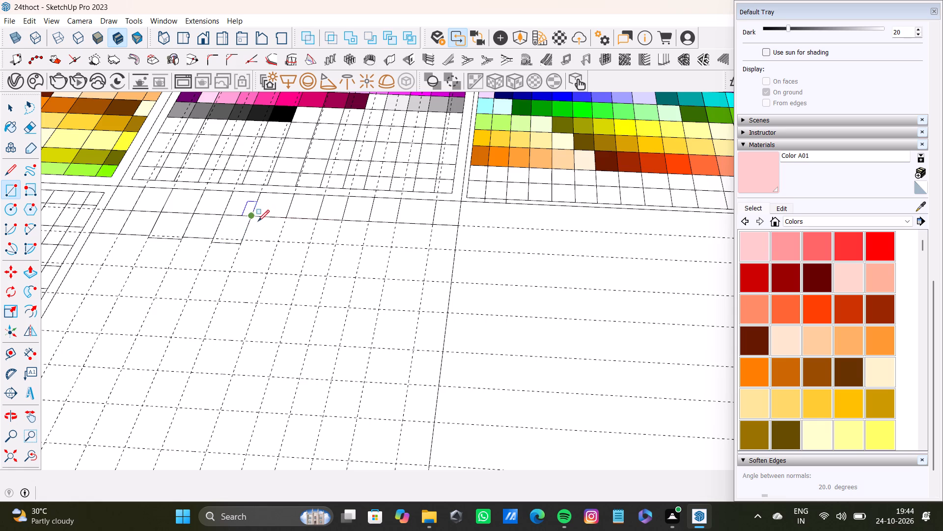
click(251, 218)
click(277, 242)
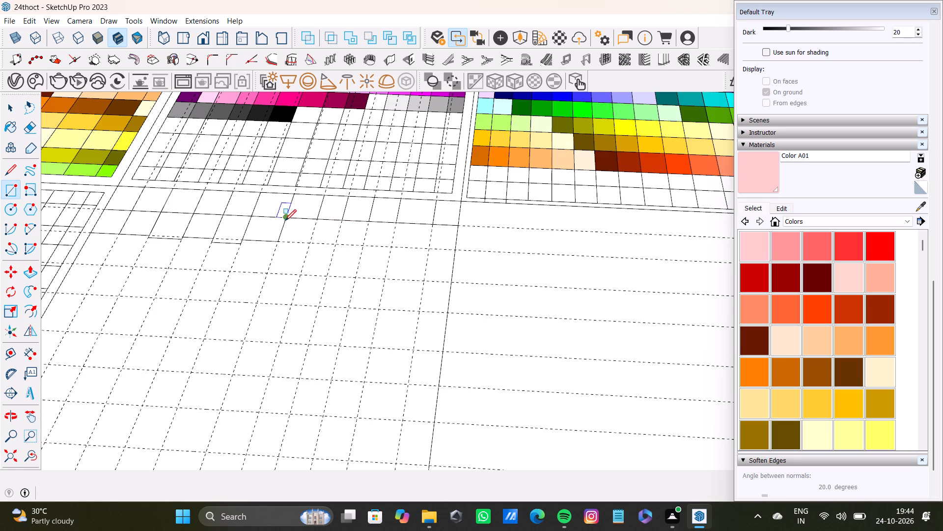
Complete the second row with six more guide-aligned rectangles up to the cell's opposite side edge.
click(285, 221)
click(308, 243)
click(313, 221)
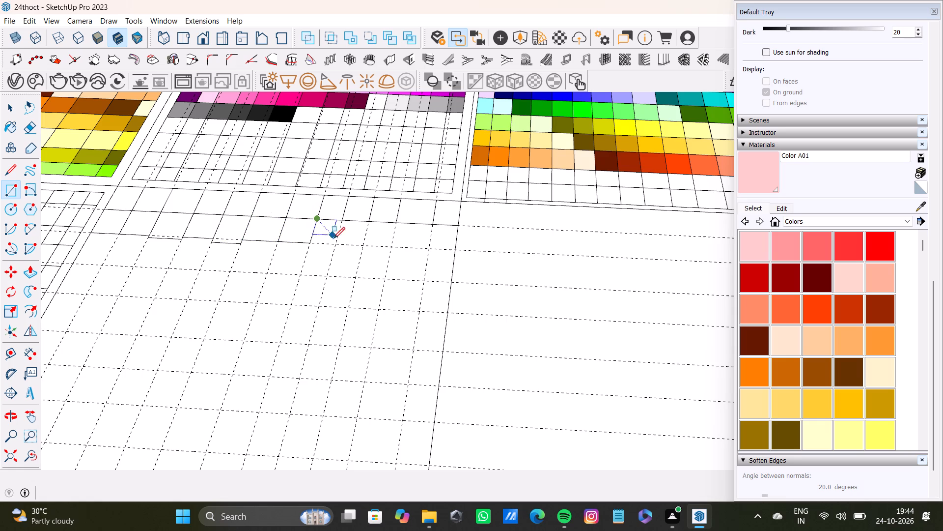
click(334, 245)
click(341, 218)
click(363, 247)
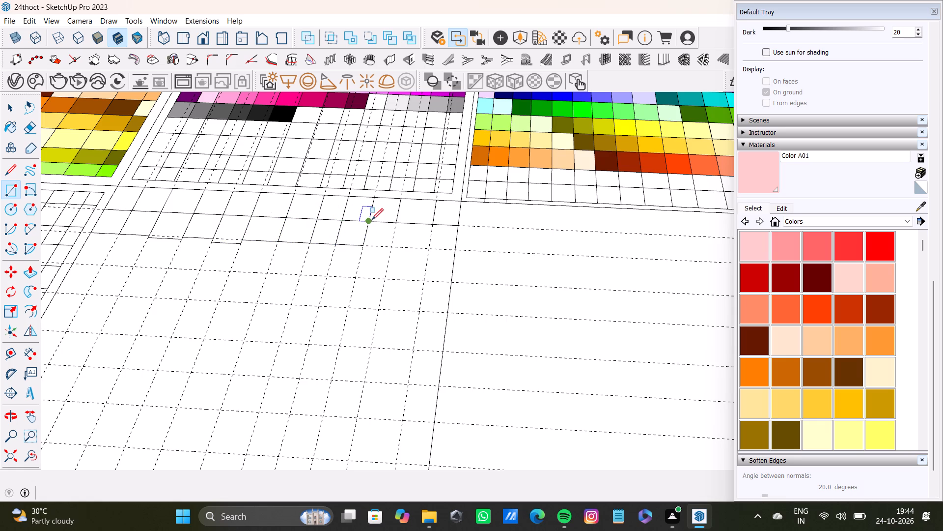
click(367, 220)
click(391, 248)
click(398, 225)
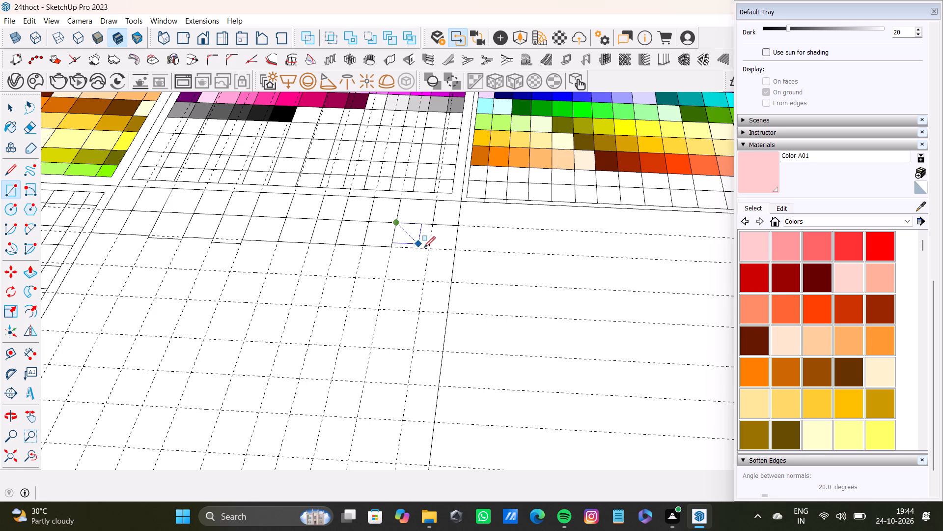
click(429, 251)
drag(431, 229, 444, 247)
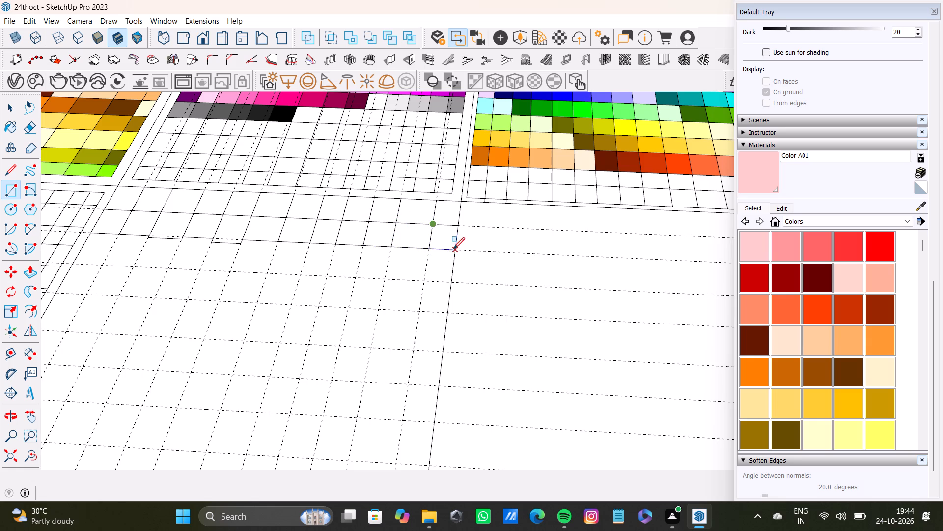
click(453, 249)
Draw the first four adjoining rectangles of the third row along the guides, starting from the same side edge.
click(91, 229)
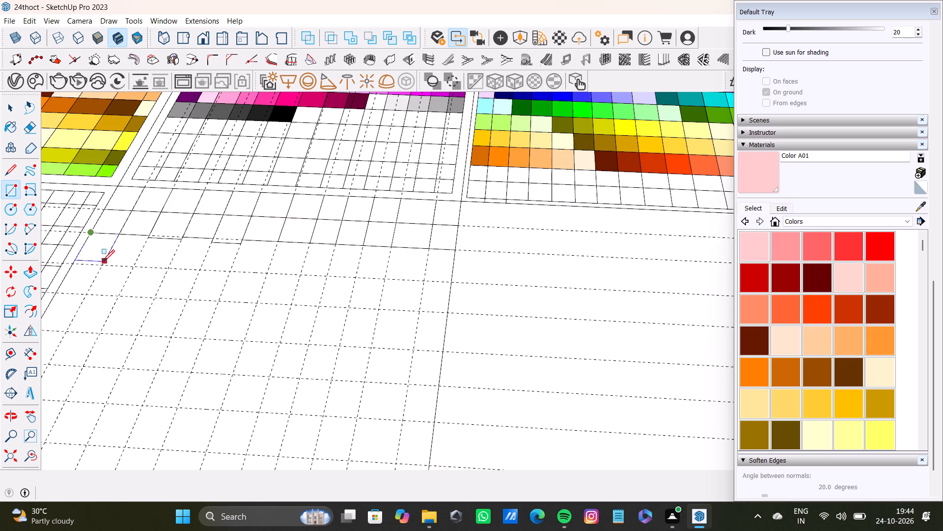
click(103, 264)
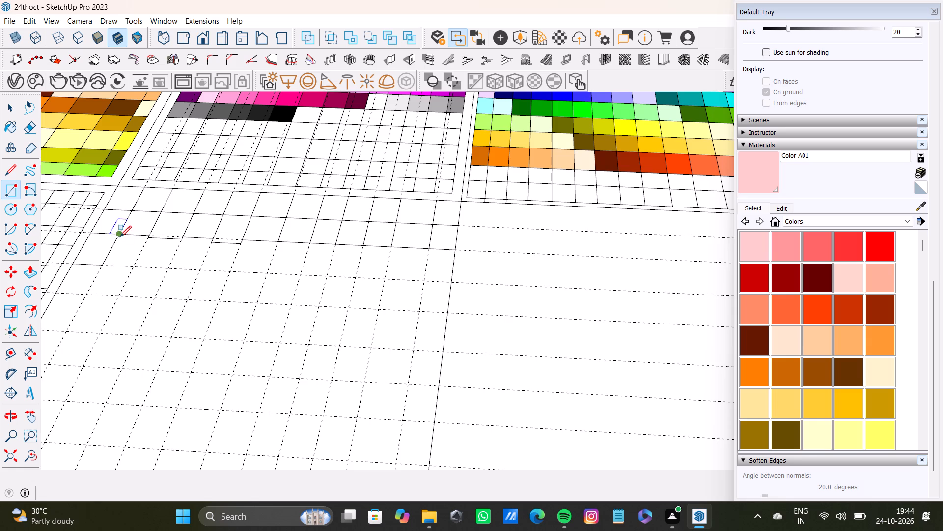
click(118, 236)
click(136, 268)
scroll(139, 253, up, 5)
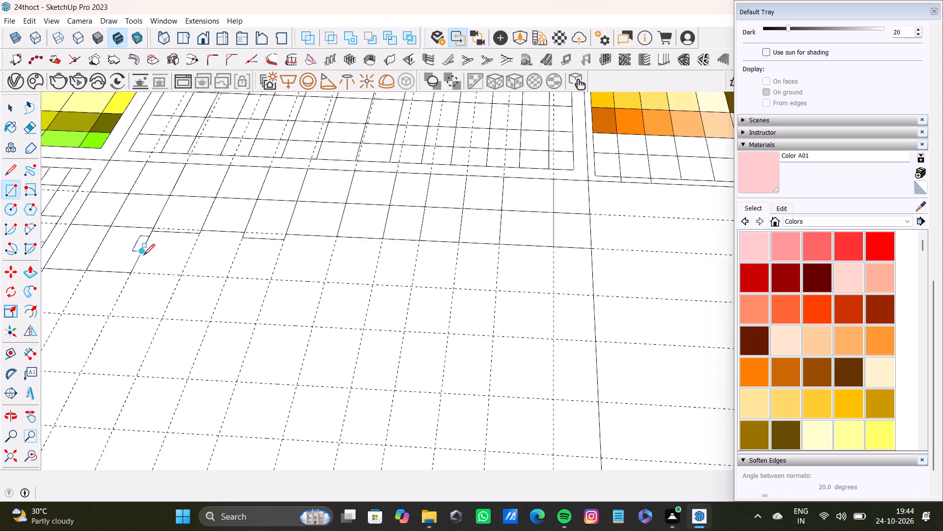
scroll(143, 255, up, 6)
drag(160, 206, 168, 224)
click(212, 298)
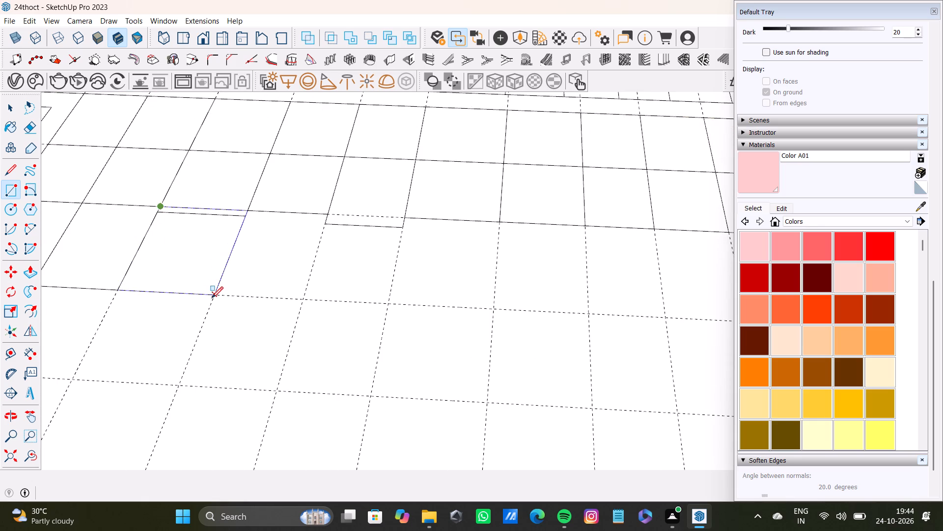
click(244, 213)
click(305, 304)
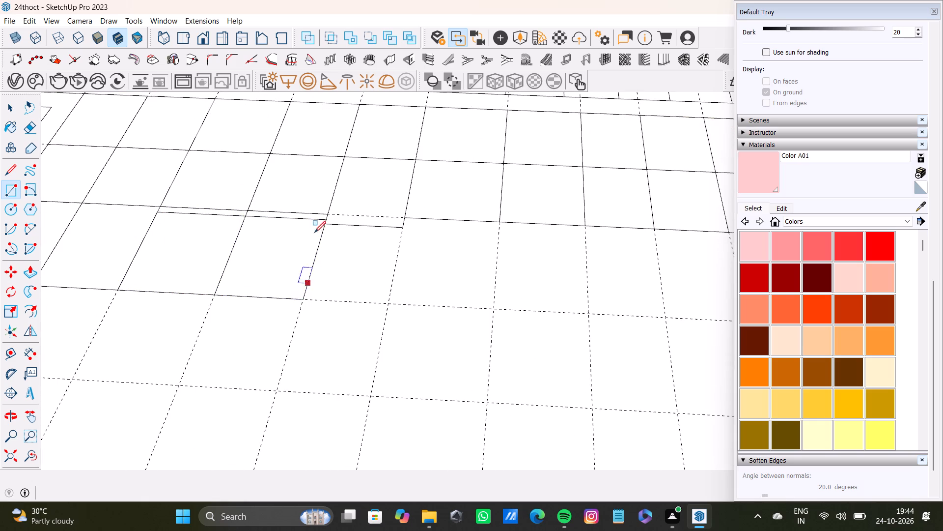
Continue the third row with four more adjoining rectangles along the guides, directly beneath the second row.
drag(327, 218, 333, 225)
click(385, 305)
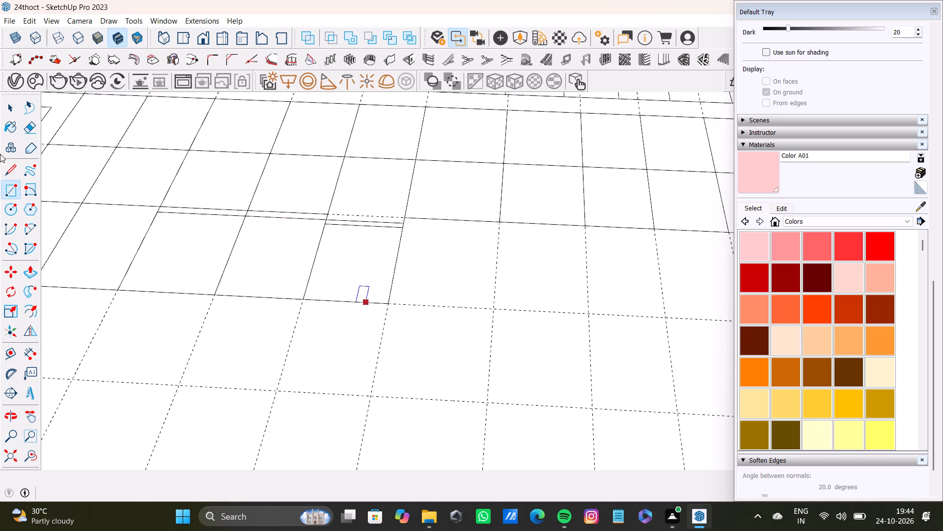
drag(404, 218, 454, 277)
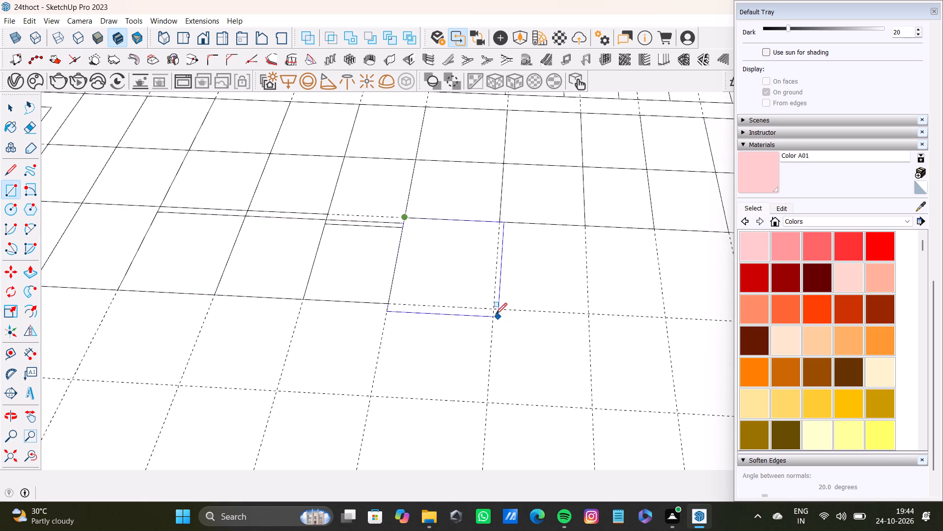
drag(495, 313, 496, 308)
click(499, 219)
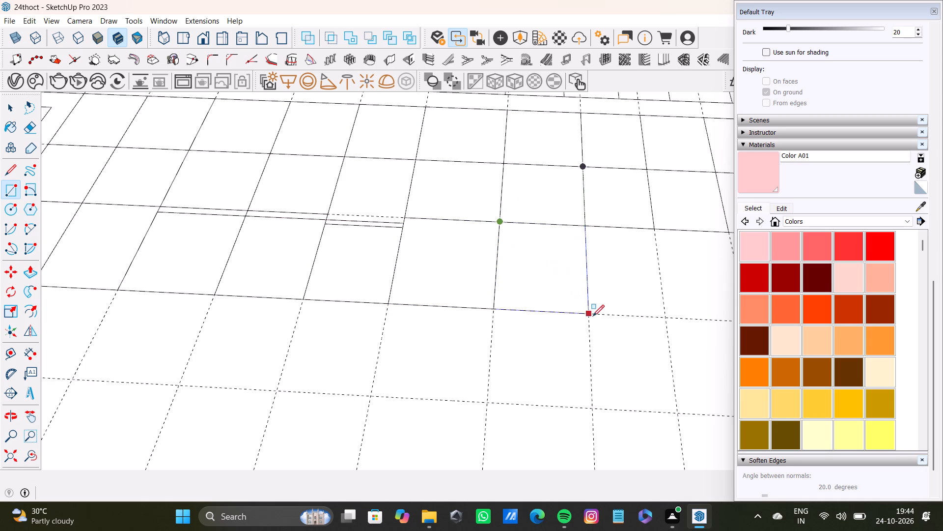
click(591, 317)
click(582, 230)
click(666, 323)
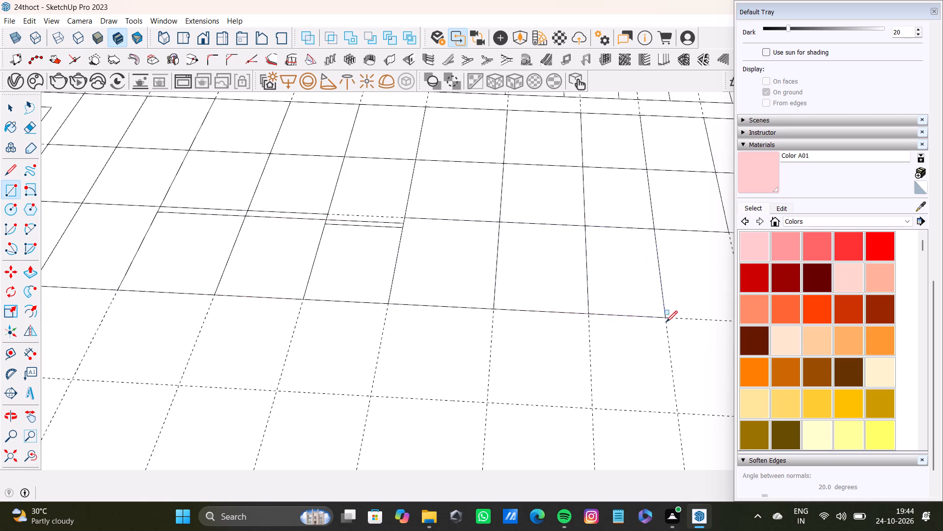
Extend the third row with three more guide-aligned rectangles towards the cell's opposite side edge.
scroll(662, 318, down, 4)
shift+middle_drag(658, 317, 392, 286)
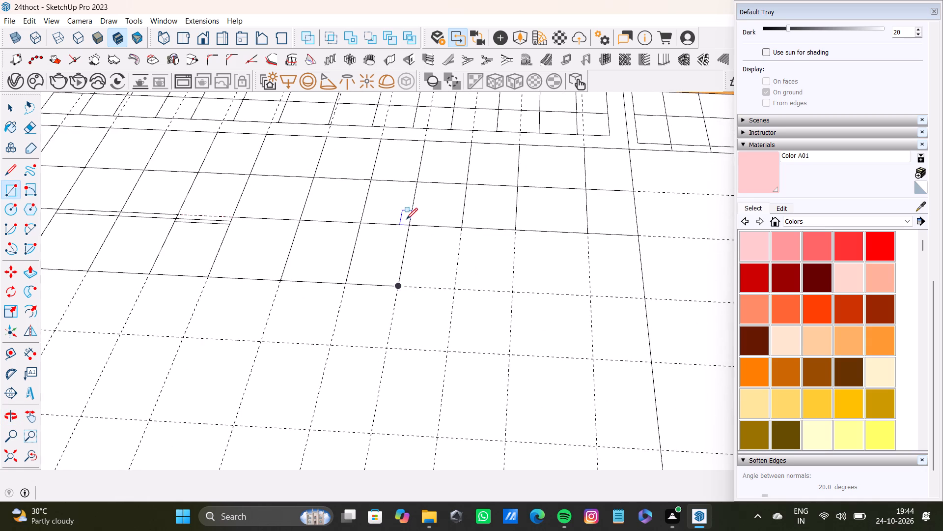
drag(406, 227, 414, 237)
click(450, 291)
click(461, 232)
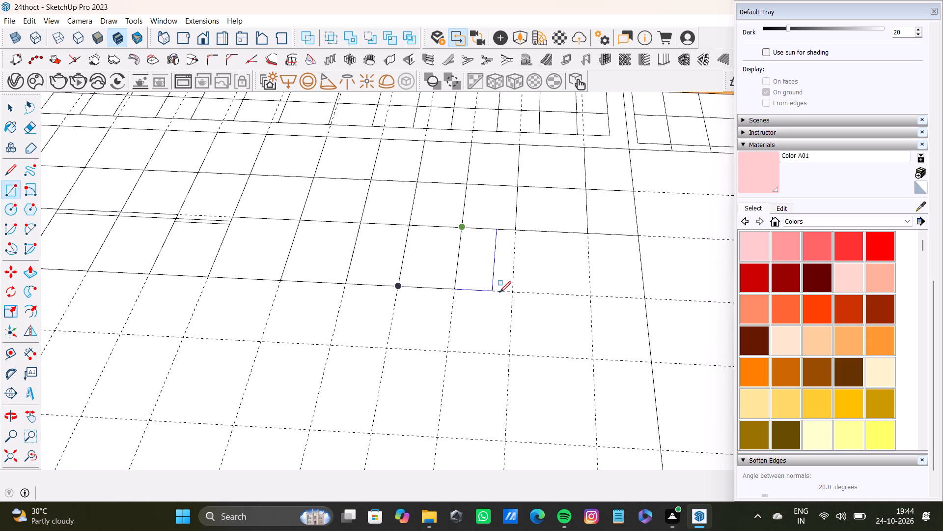
click(510, 299)
drag(516, 234, 521, 247)
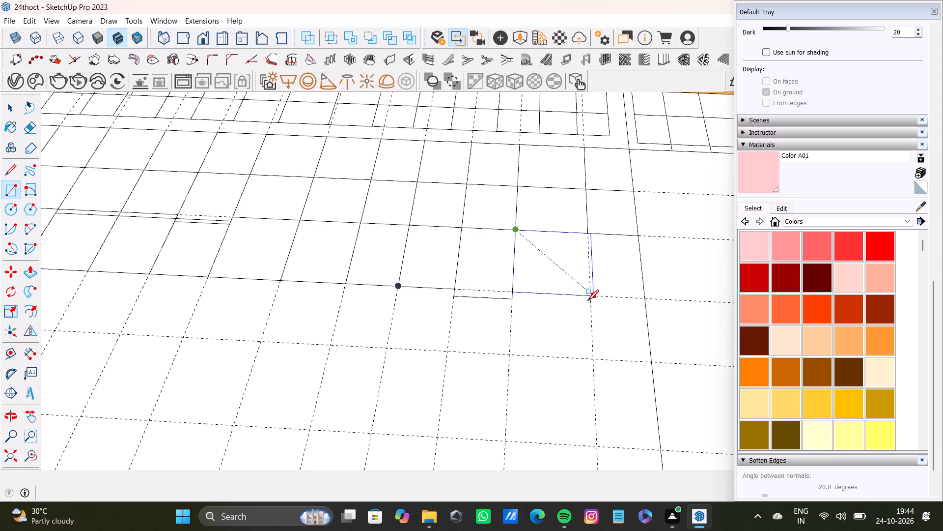
click(587, 298)
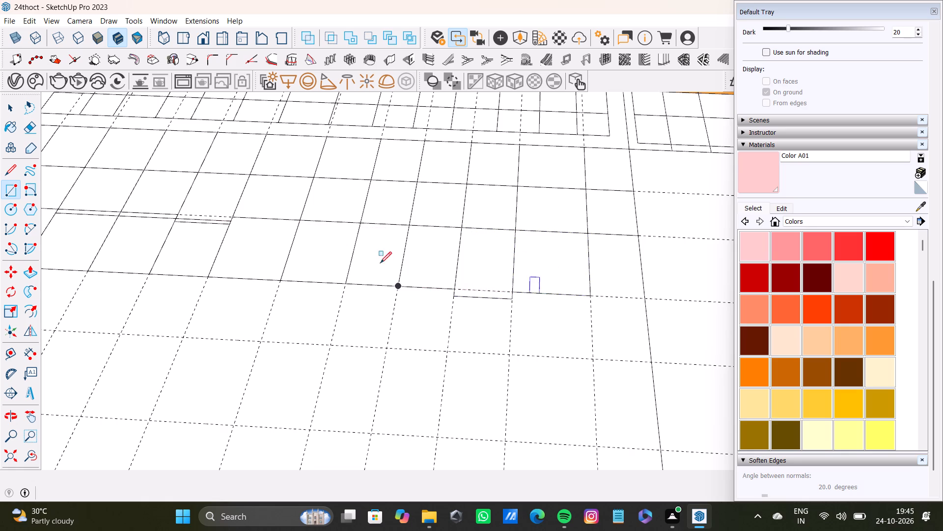
Draw the first six adjoining rectangles of the fourth row along the guides, starting from the cell's same starting side edge.
scroll(359, 270, down, 5)
shift+middle_drag(352, 281, 405, 281)
scroll(191, 276, up, 6)
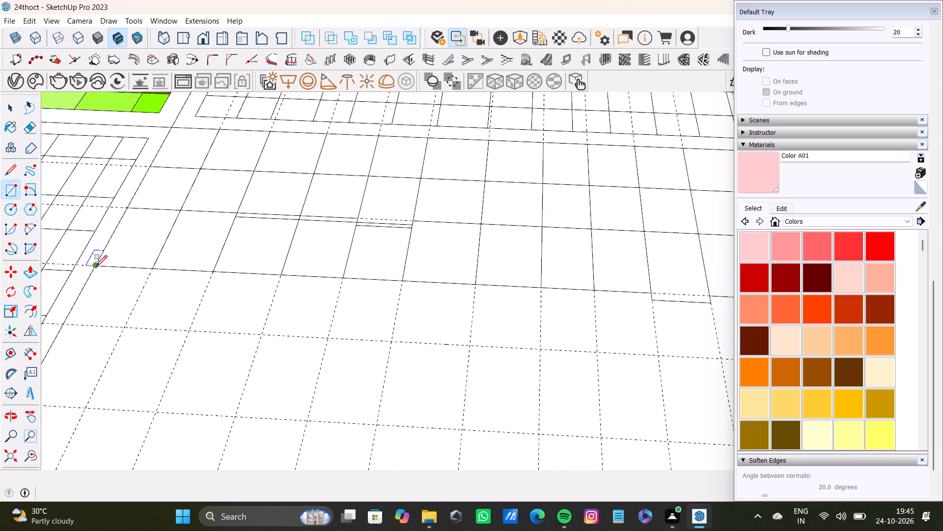
click(95, 267)
click(125, 324)
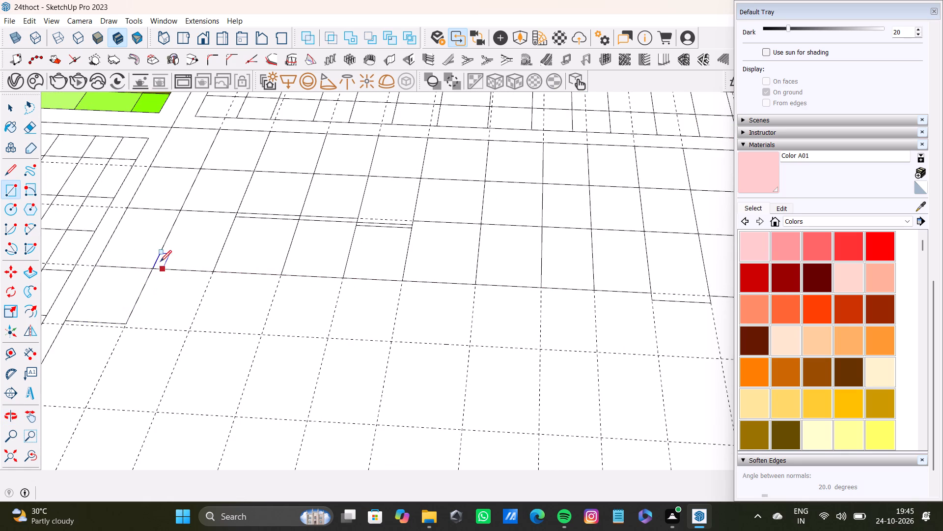
click(154, 266)
click(187, 332)
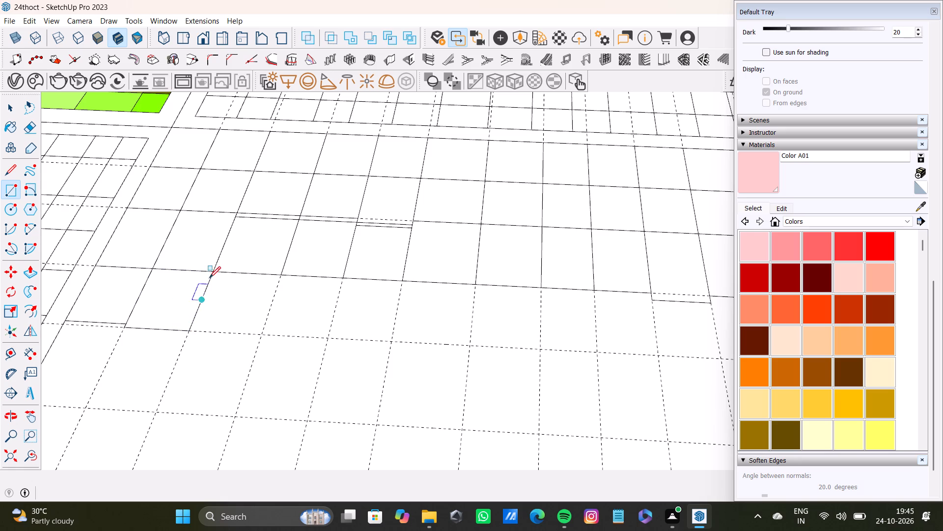
click(210, 274)
click(265, 337)
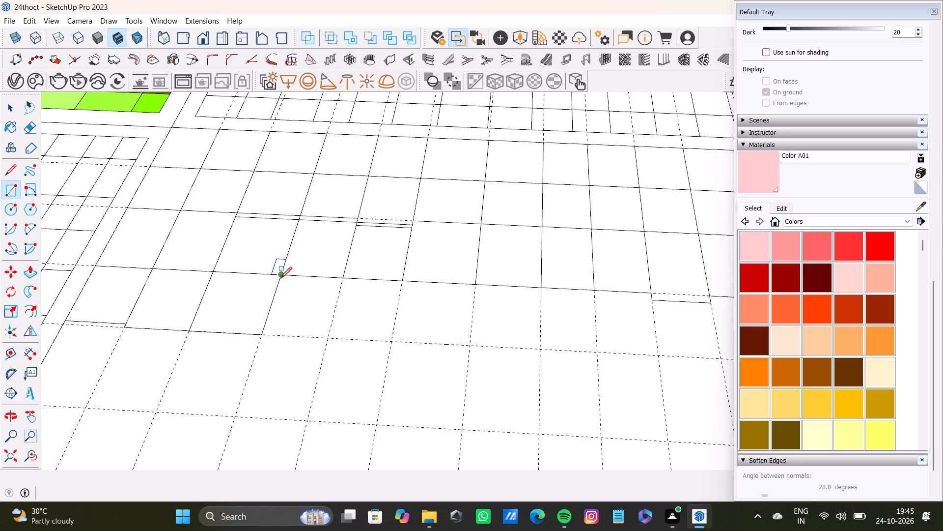
click(280, 278)
click(328, 342)
drag(343, 279, 359, 302)
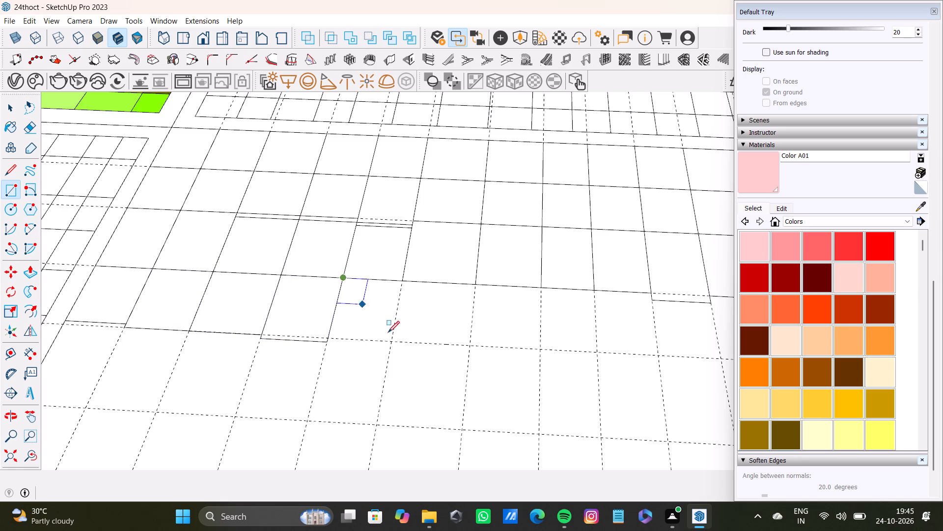
click(392, 342)
click(399, 284)
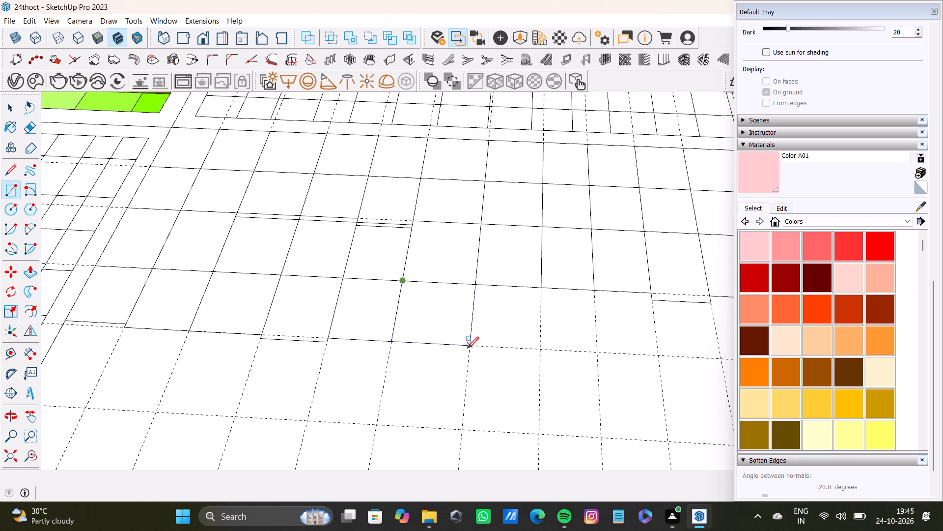
click(468, 348)
Complete the fourth row with six more guide-aligned rectangles up to the cell's opposite side edge.
click(474, 287)
click(540, 347)
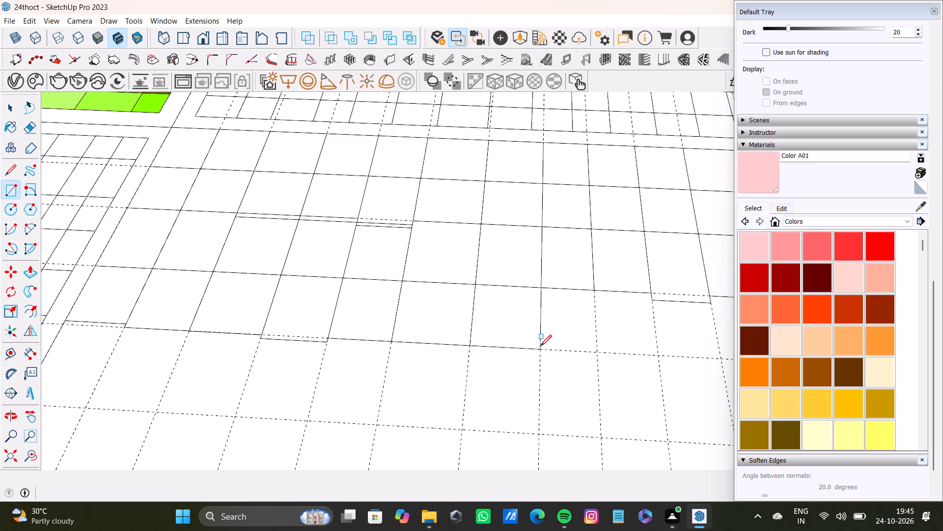
drag(543, 285, 549, 296)
click(598, 352)
click(599, 294)
click(657, 354)
scroll(565, 323, down, 7)
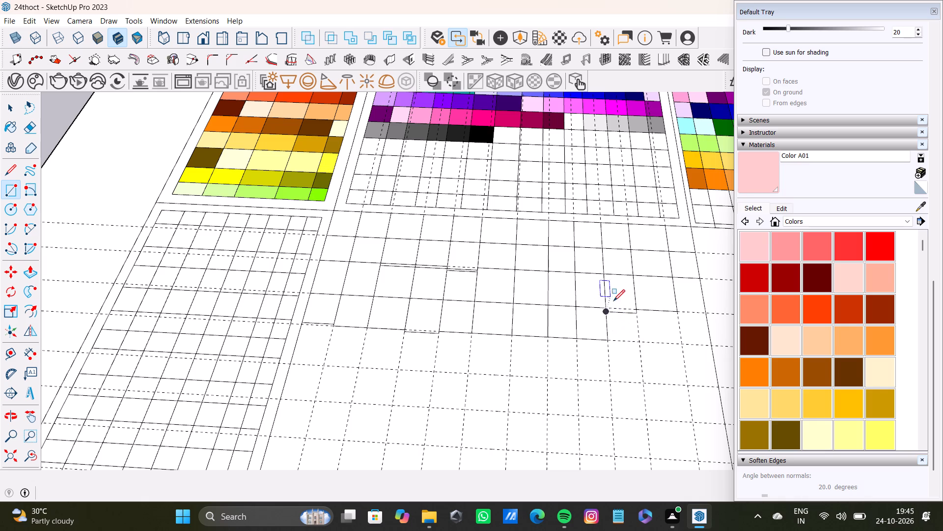
click(606, 305)
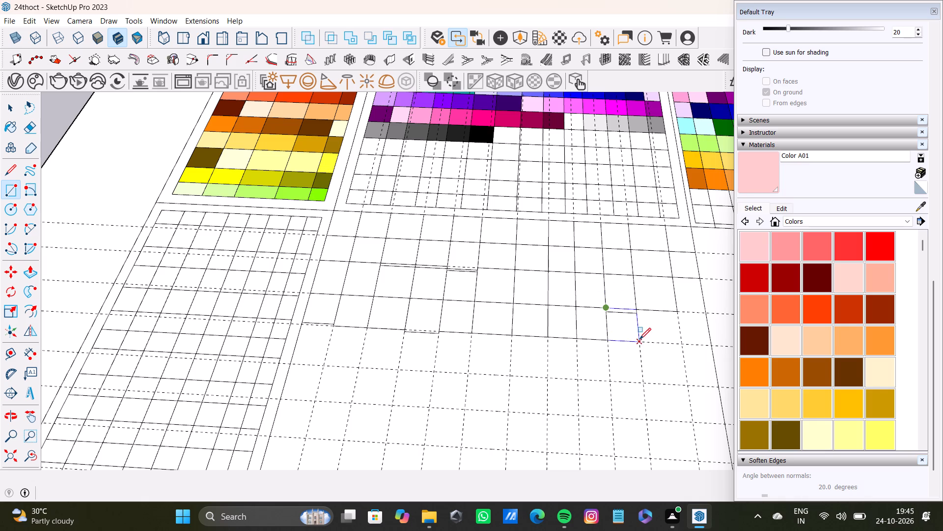
click(639, 339)
click(636, 310)
click(679, 341)
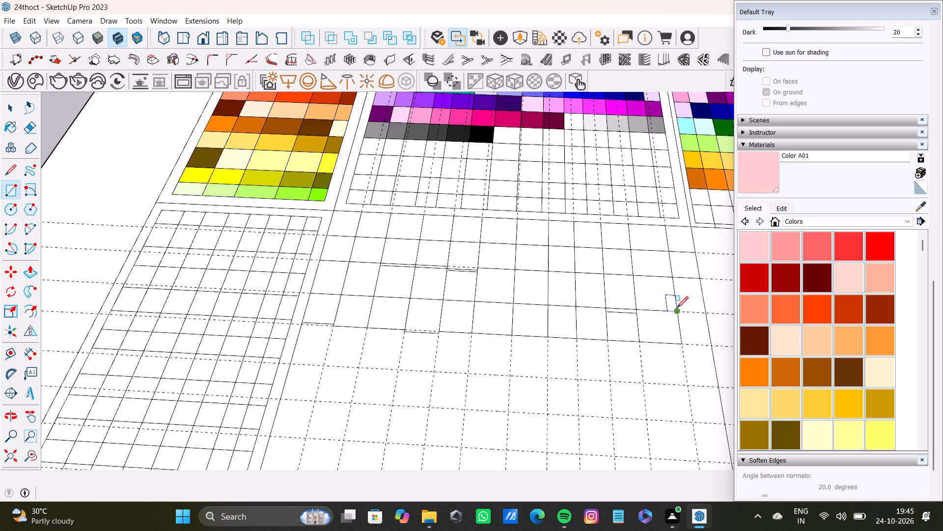
click(677, 308)
click(709, 344)
Draw the first six adjoining rectangles of the fifth row along the guides, directly beneath the fourth row.
click(305, 325)
click(323, 368)
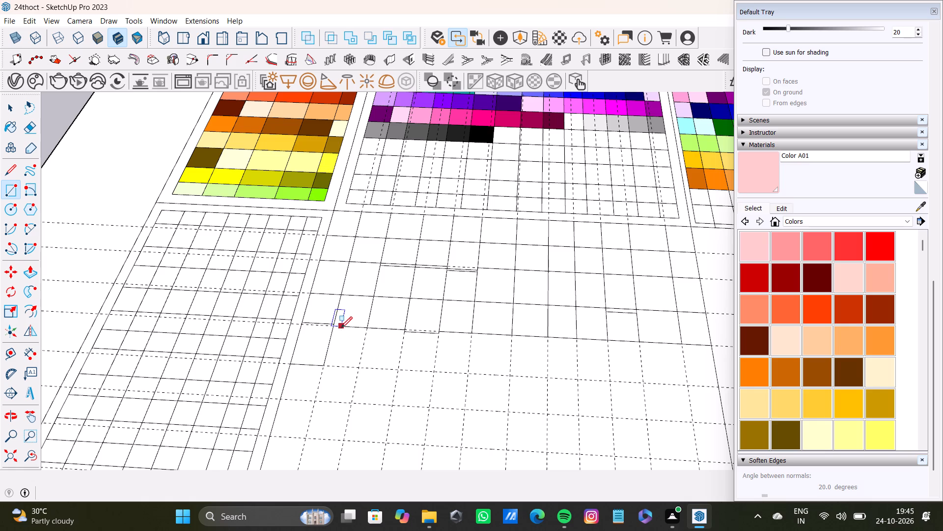
drag(333, 327, 337, 331)
click(356, 371)
drag(365, 328, 367, 335)
drag(367, 335, 366, 333)
click(394, 370)
drag(406, 331, 412, 355)
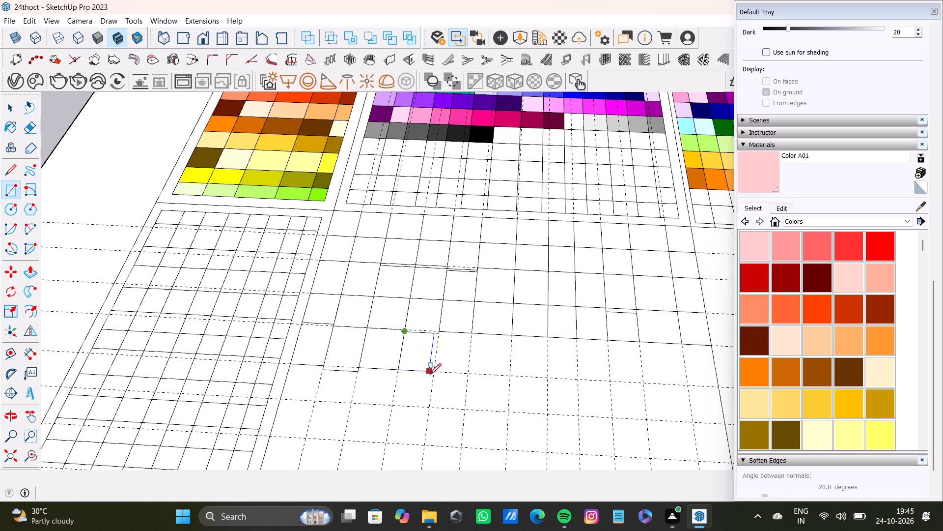
click(430, 375)
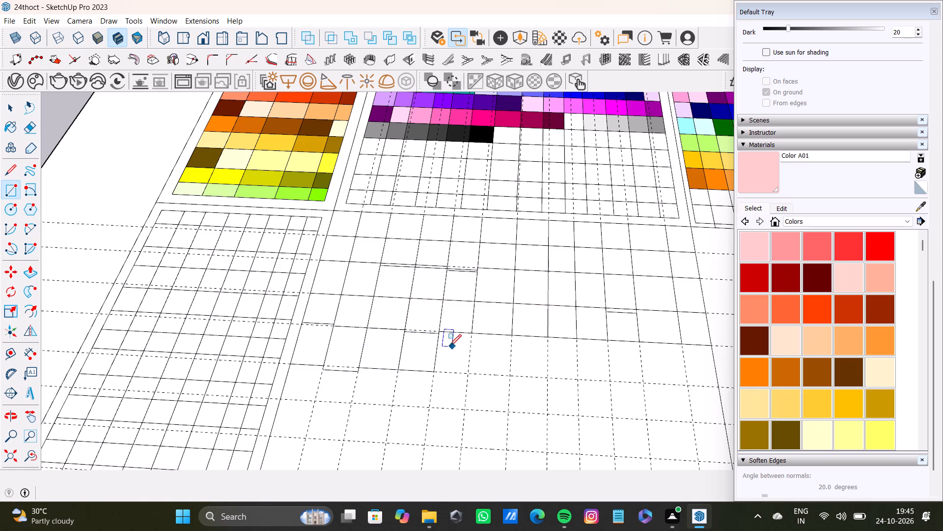
drag(441, 332, 450, 337)
click(463, 375)
drag(471, 335, 482, 337)
click(510, 376)
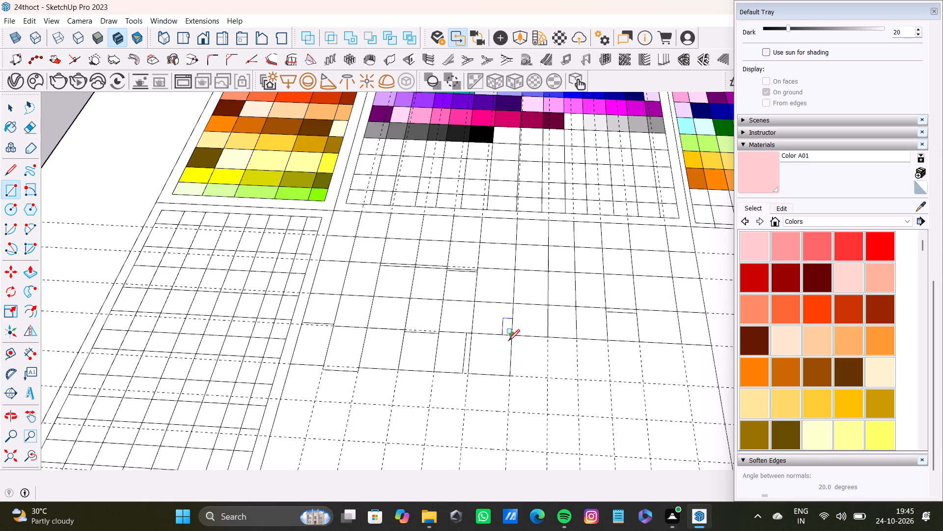
Complete the fifth row with six more guide-aligned rectangles up to the cell's opposite side edge.
click(508, 339)
click(548, 376)
drag(548, 339, 553, 343)
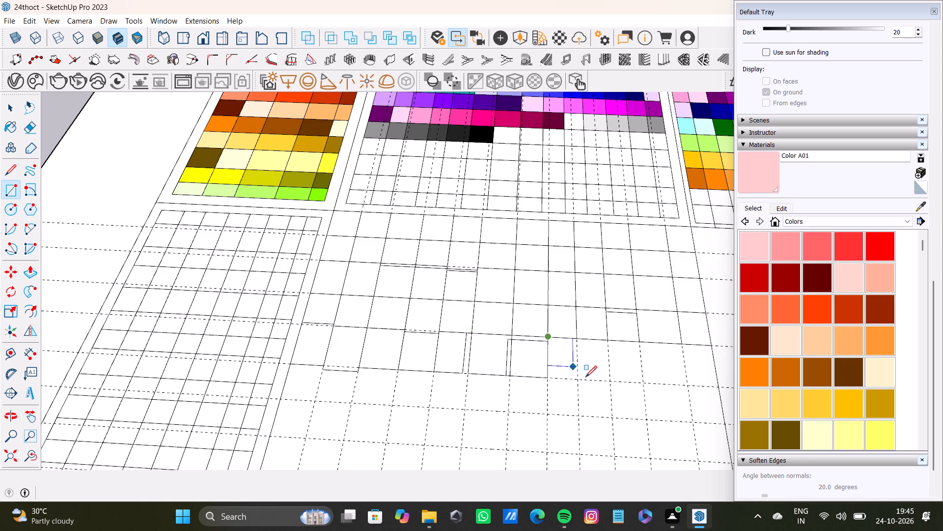
click(581, 381)
click(579, 340)
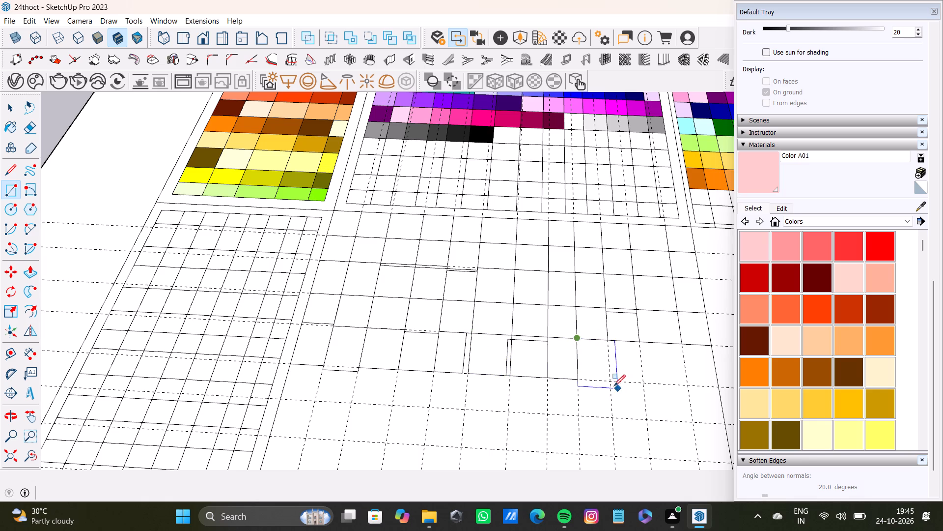
click(609, 379)
click(608, 345)
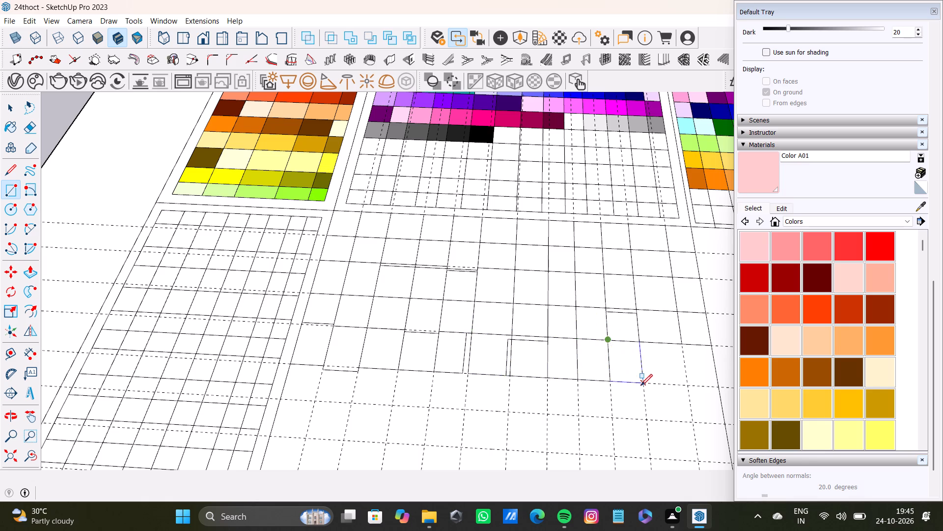
click(641, 385)
drag(636, 346, 641, 352)
click(684, 382)
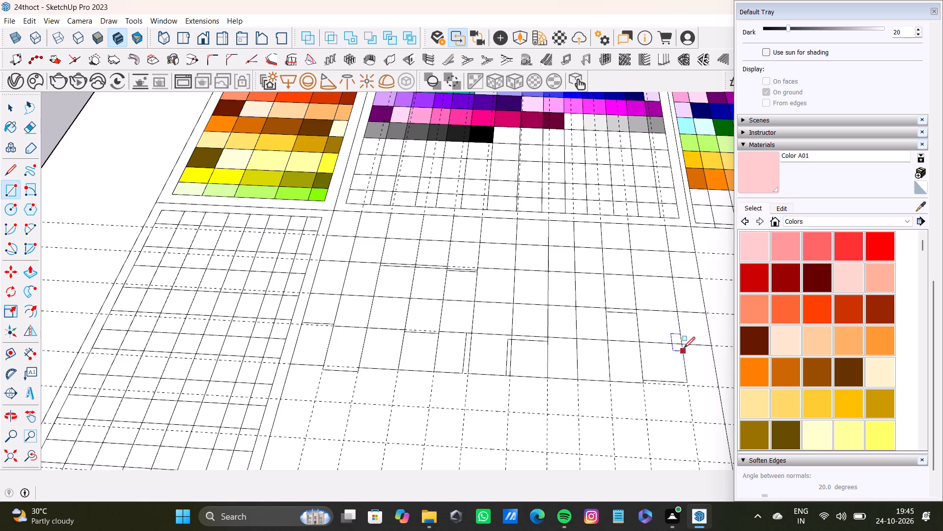
drag(684, 346, 699, 356)
click(719, 388)
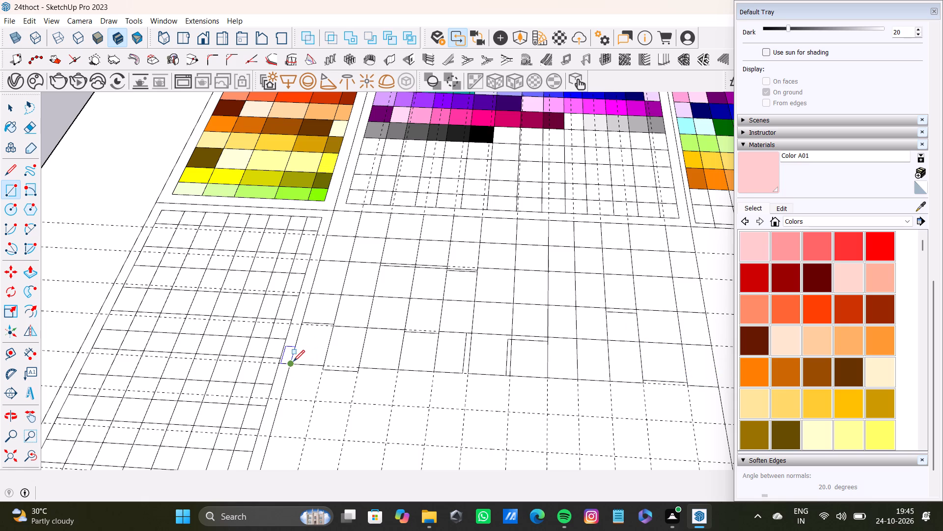
Draw the first six adjoining rectangles of the sixth row along the guides, directly beneath the fifth row.
click(293, 363)
click(313, 399)
click(321, 371)
click(350, 404)
click(360, 371)
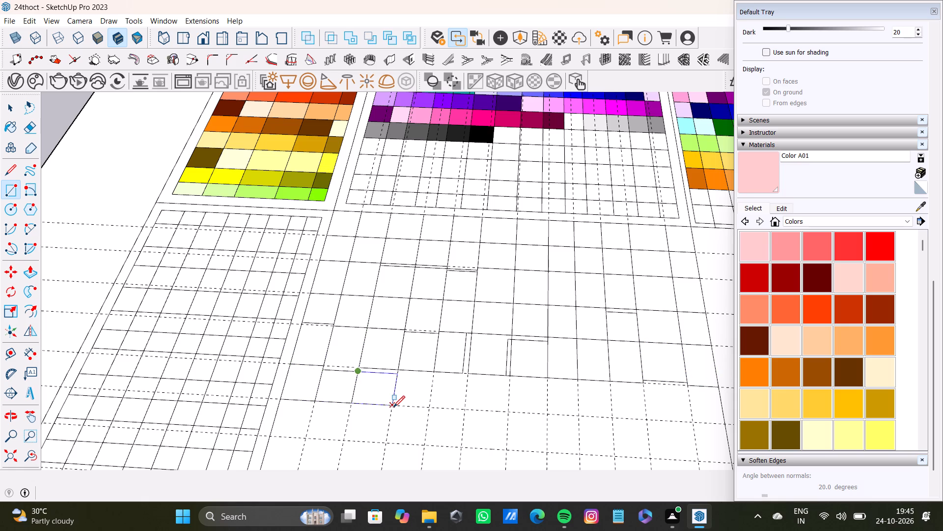
click(393, 407)
click(399, 374)
click(427, 410)
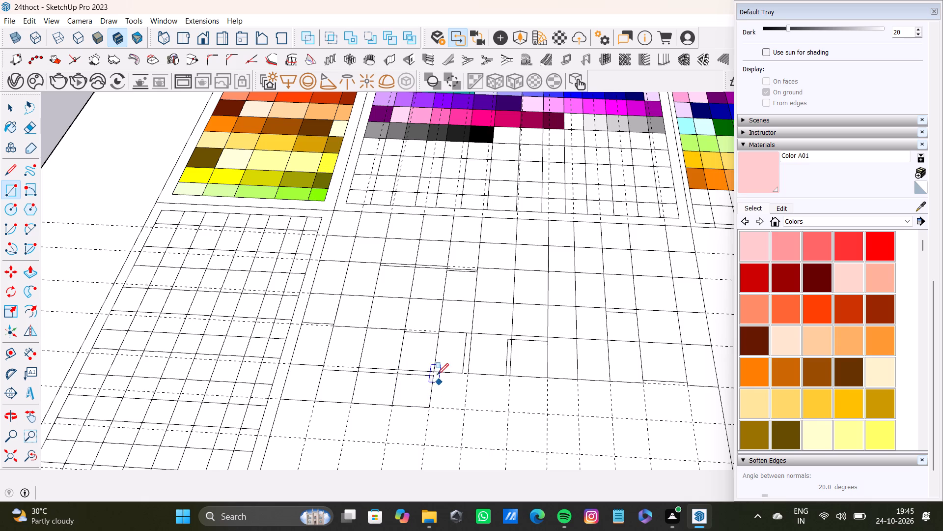
drag(434, 370, 438, 374)
click(465, 413)
click(464, 379)
click(506, 414)
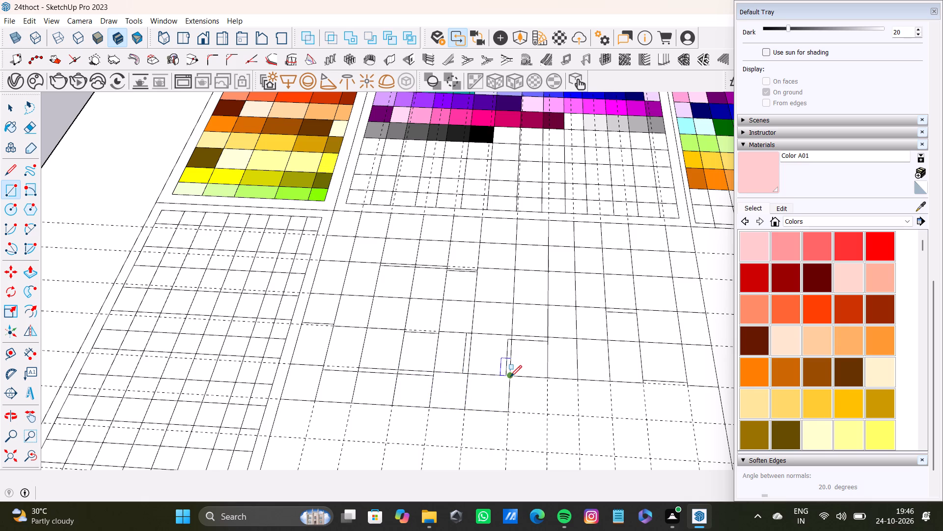
Complete the sixth row with six more guide-aligned rectangles up to the cell's opposite side edge.
drag(510, 377, 521, 393)
click(547, 416)
click(552, 380)
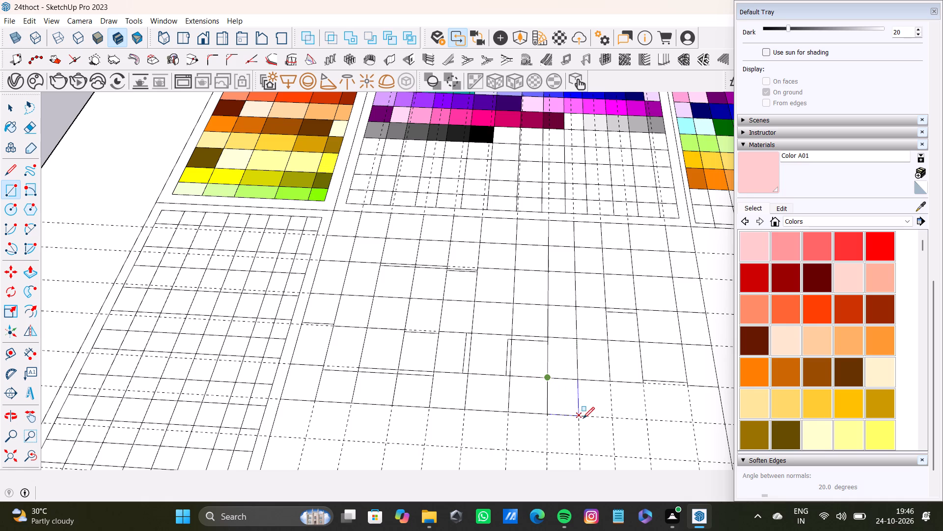
click(582, 417)
click(582, 379)
click(613, 422)
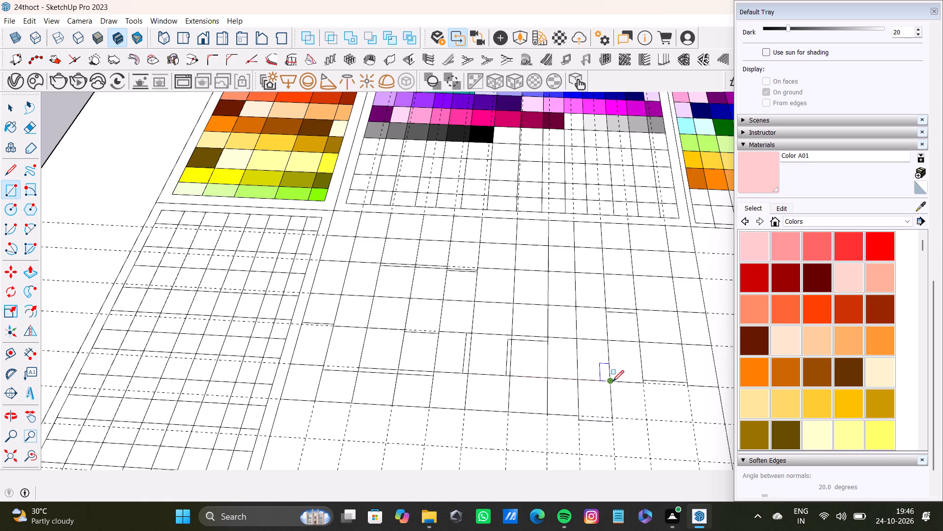
drag(612, 381, 620, 388)
click(646, 419)
drag(646, 383, 652, 388)
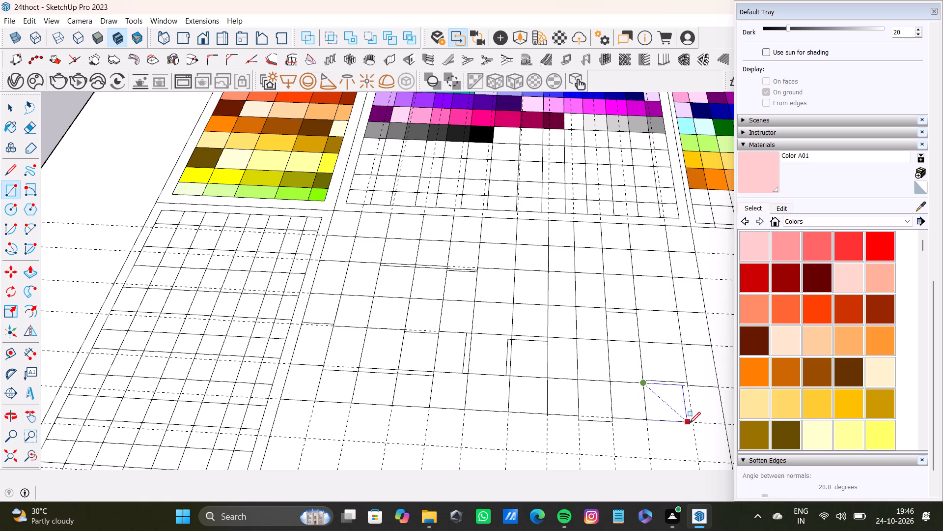
click(694, 426)
click(692, 396)
click(729, 422)
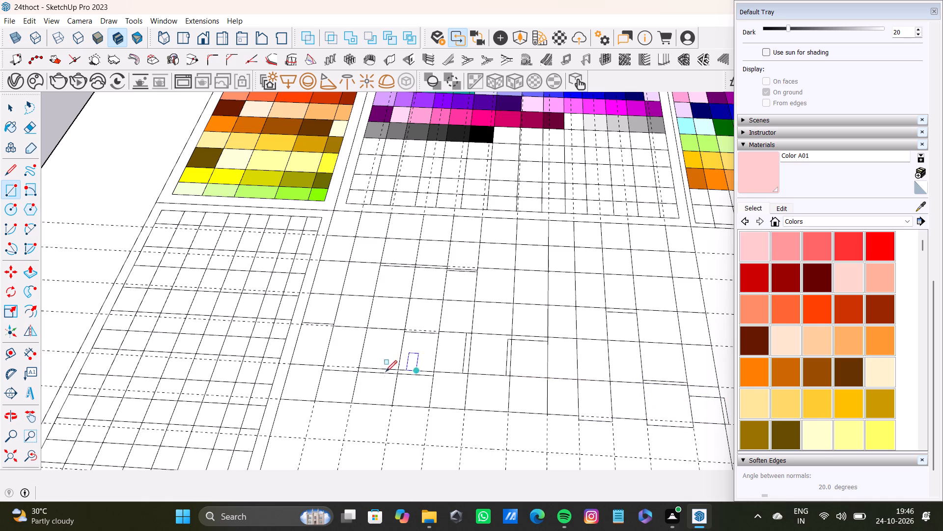
Draw the first six adjoining rectangles of the seventh row along the guides, starting from the cell's same starting side edge.
click(279, 397)
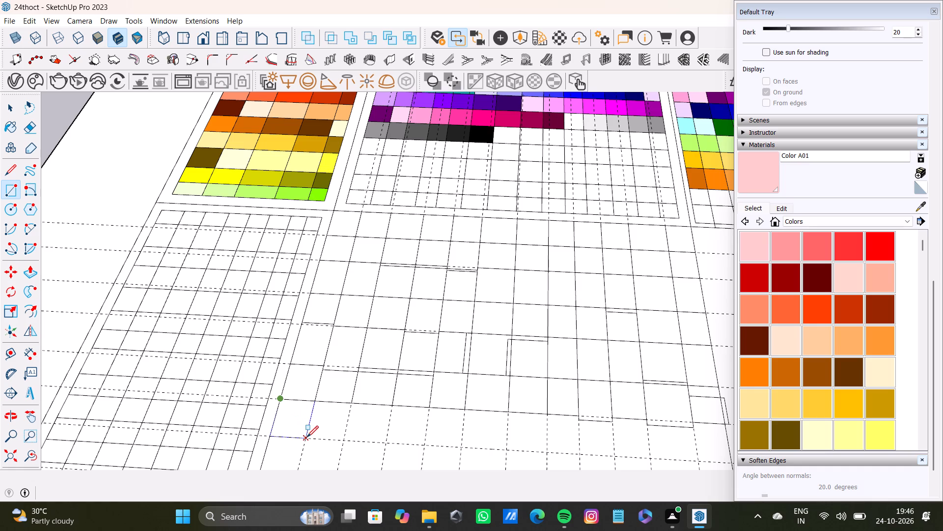
click(307, 437)
click(316, 404)
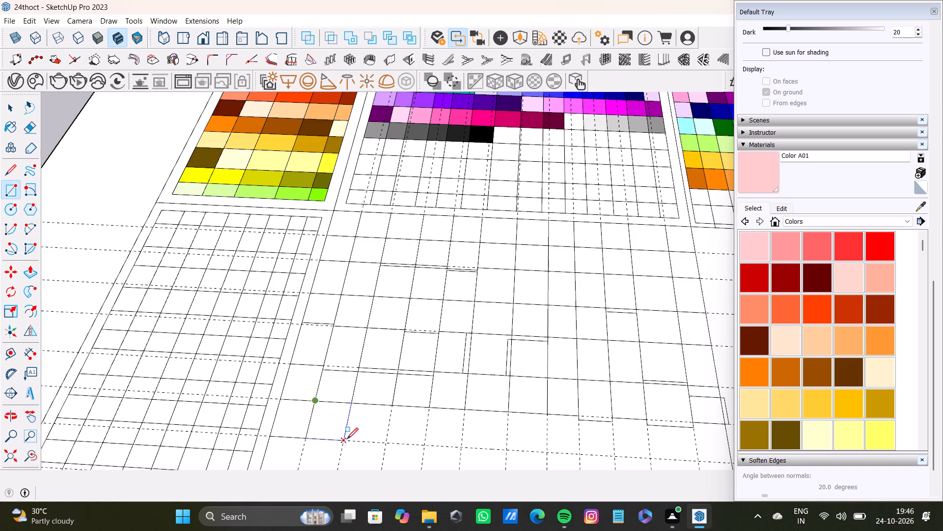
click(347, 439)
click(349, 406)
click(387, 441)
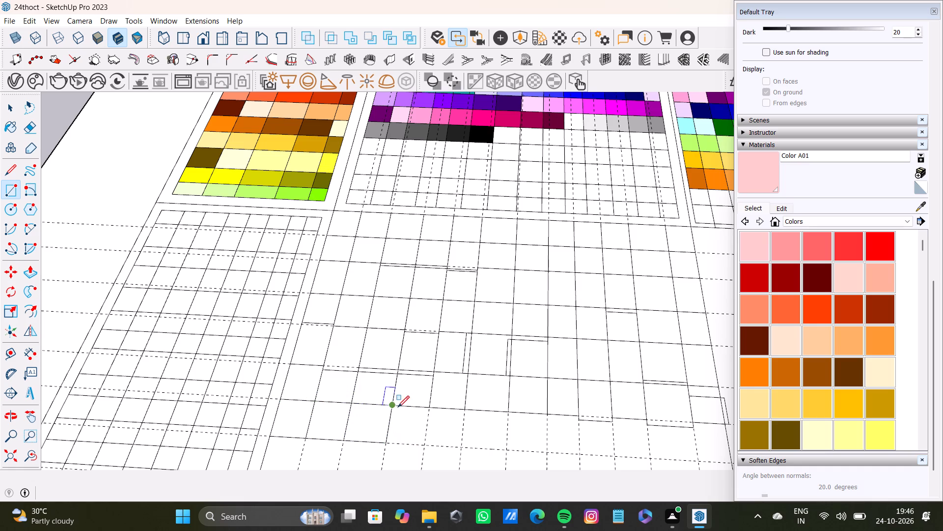
click(394, 409)
click(426, 447)
click(429, 409)
click(459, 450)
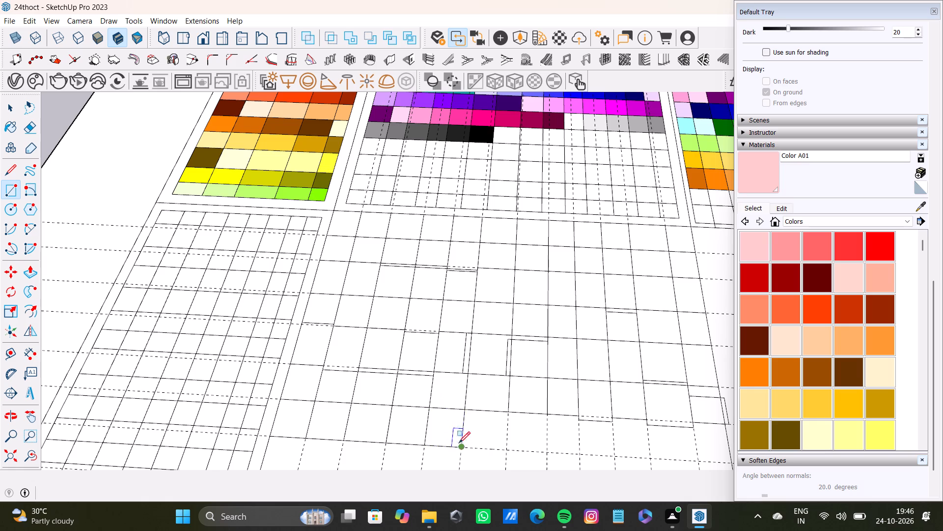
click(461, 412)
click(505, 451)
Complete the seventh row with six more guide-aligned rectangles up to the cell's opposite side edge.
click(506, 416)
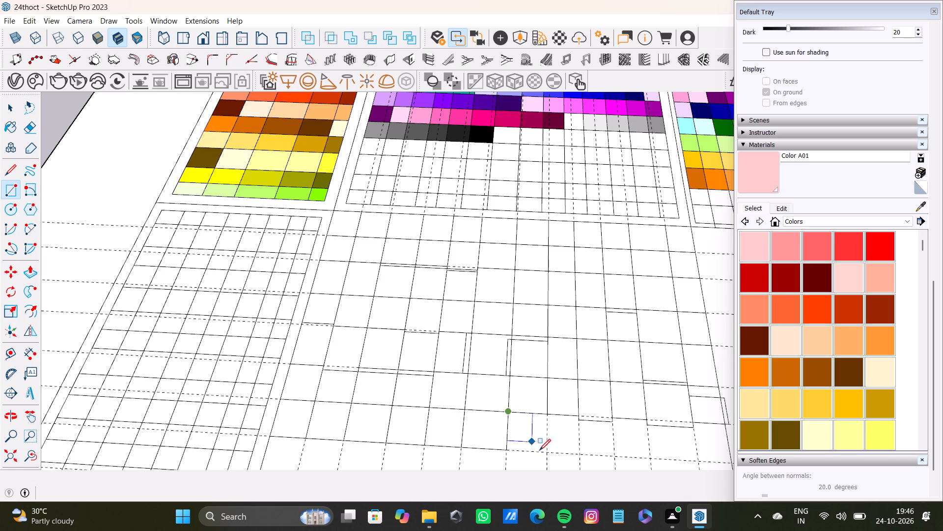
click(546, 452)
drag(544, 413, 549, 418)
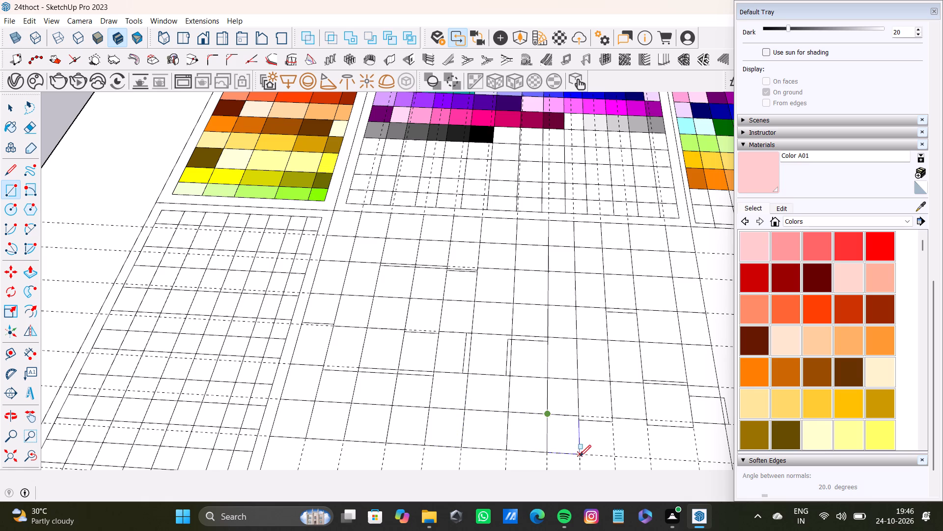
click(579, 456)
click(580, 417)
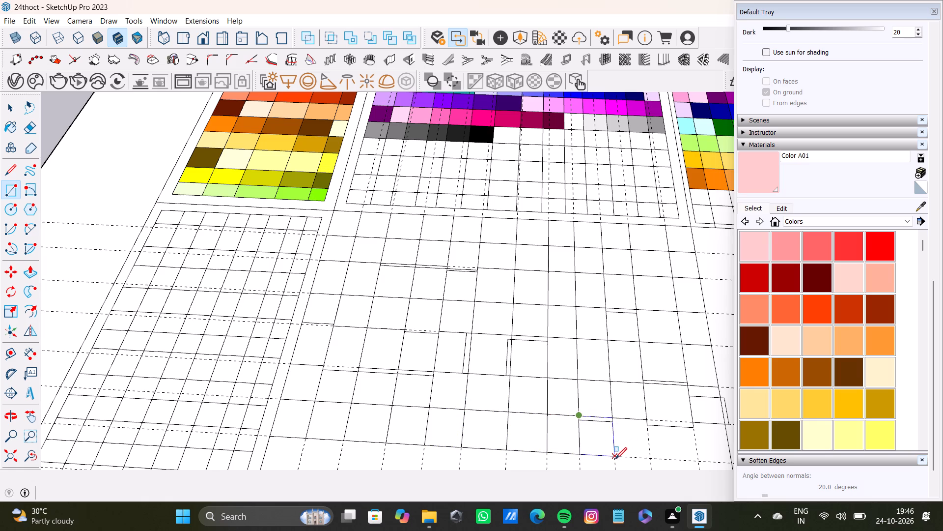
click(615, 459)
click(613, 423)
click(653, 461)
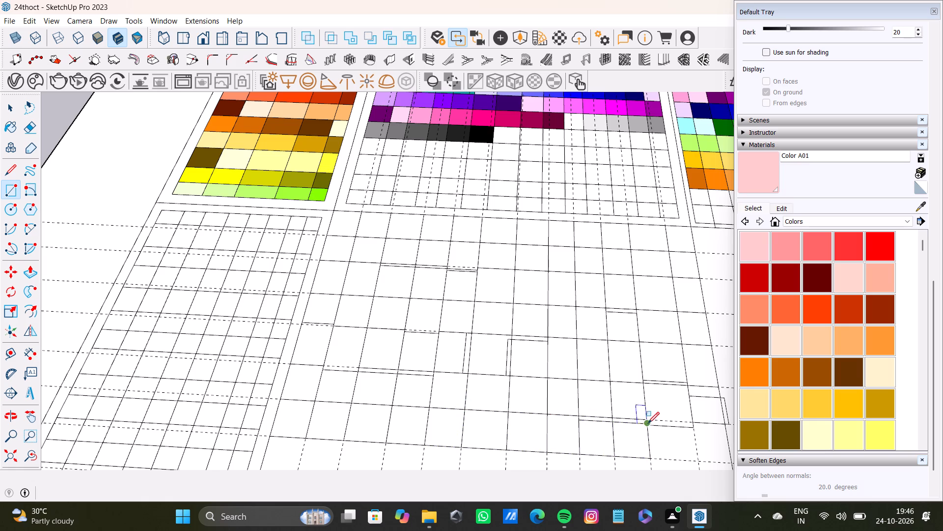
click(648, 423)
click(695, 460)
click(695, 425)
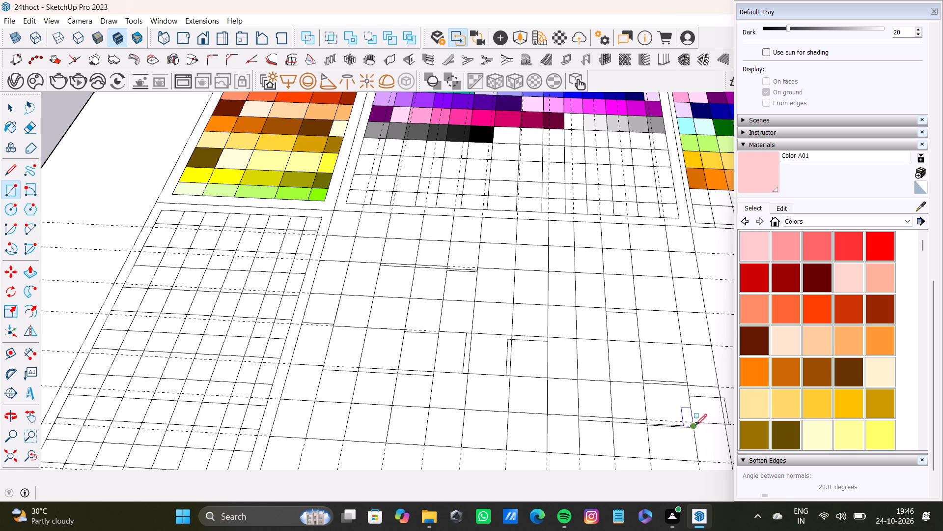
click(731, 460)
Draw the first six adjoining rectangles of the eighth row along the guides, directly beneath the seventh row.
scroll(454, 354, down, 8)
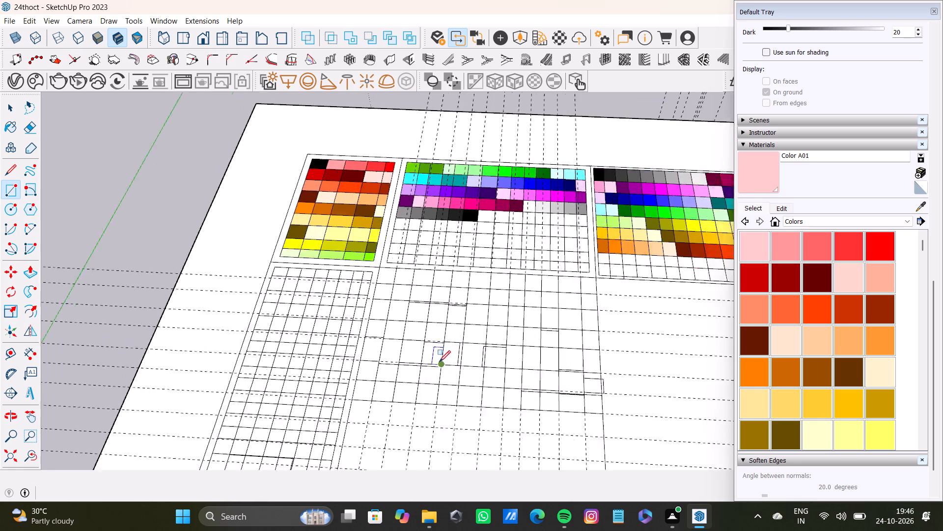
scroll(375, 404, up, 3)
click(366, 384)
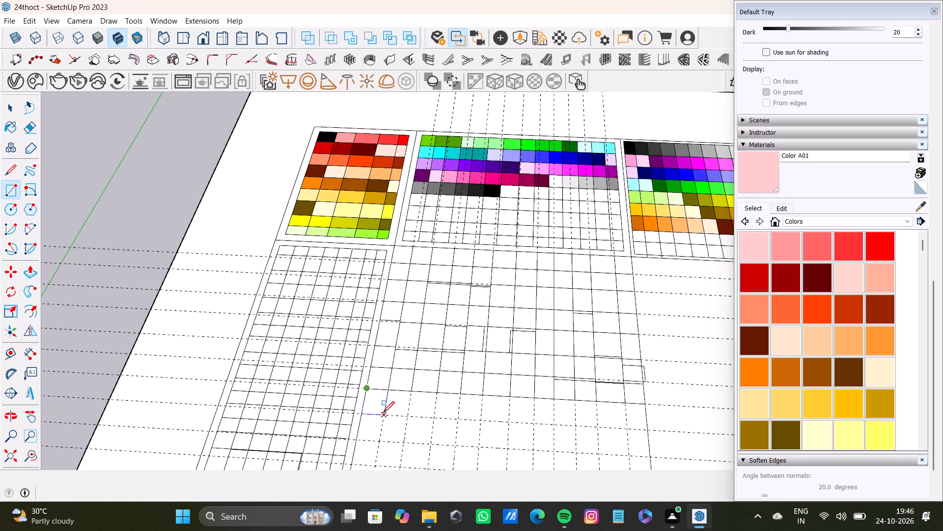
click(384, 413)
click(388, 391)
click(410, 418)
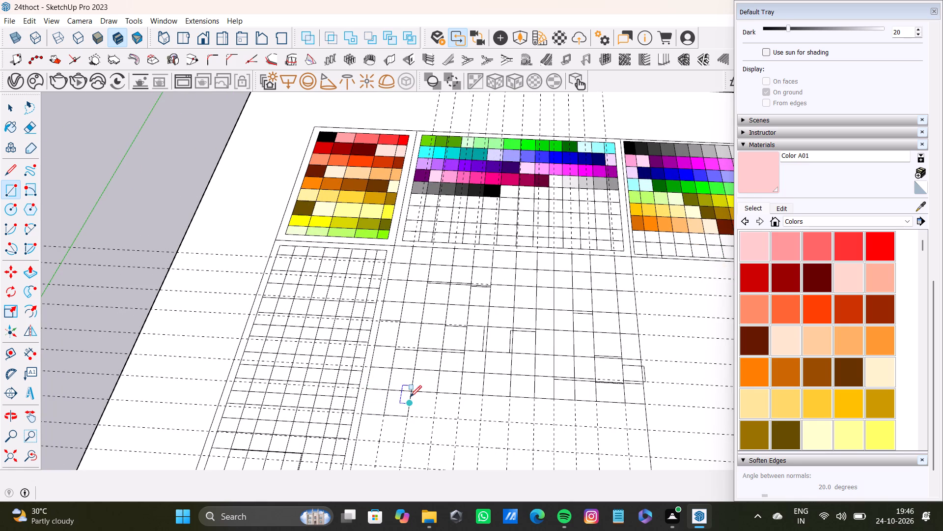
click(410, 395)
click(435, 419)
click(435, 396)
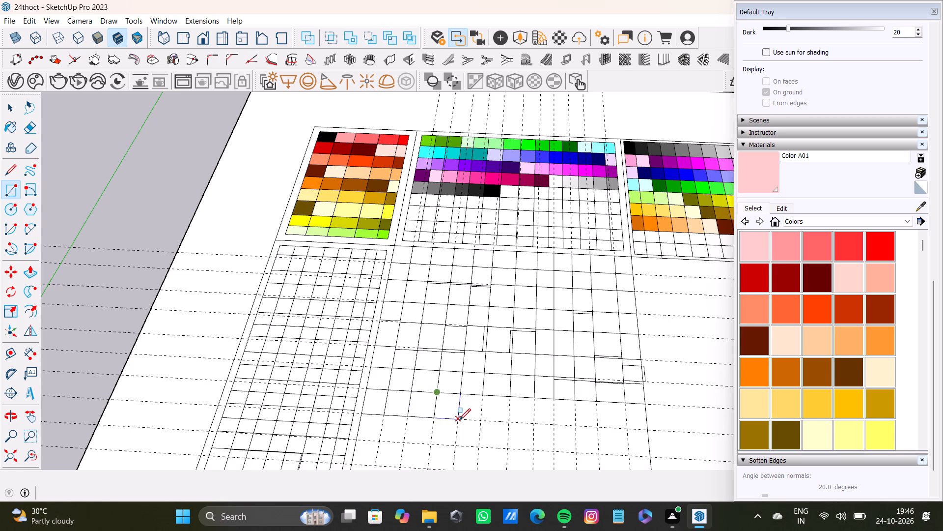
click(459, 420)
click(458, 392)
click(480, 423)
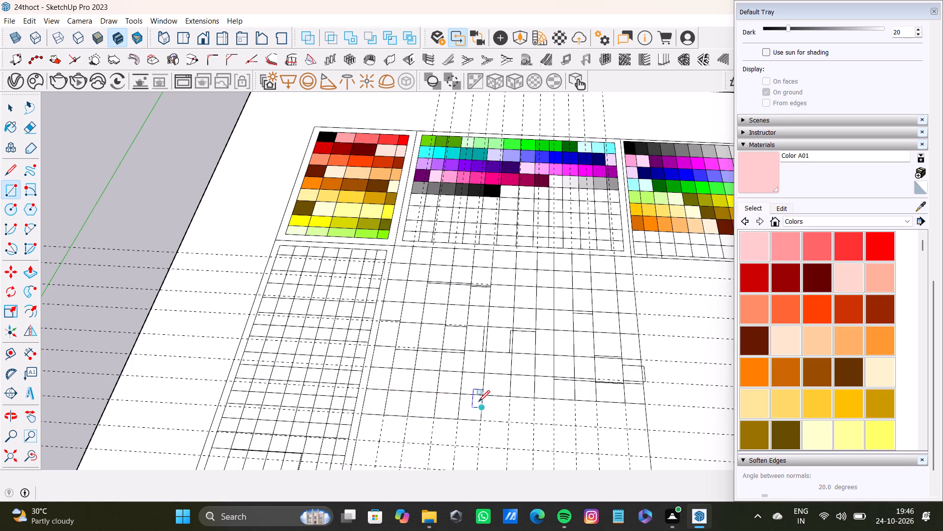
click(478, 402)
click(508, 424)
Complete the eighth row with six more guide-aligned rectangles up to the cell's opposite side edge.
click(508, 399)
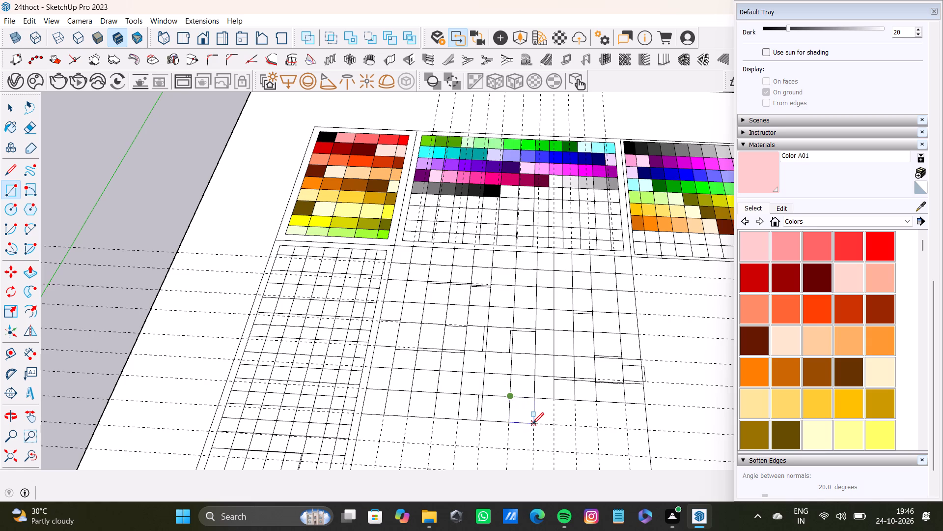
click(532, 424)
click(535, 400)
click(555, 425)
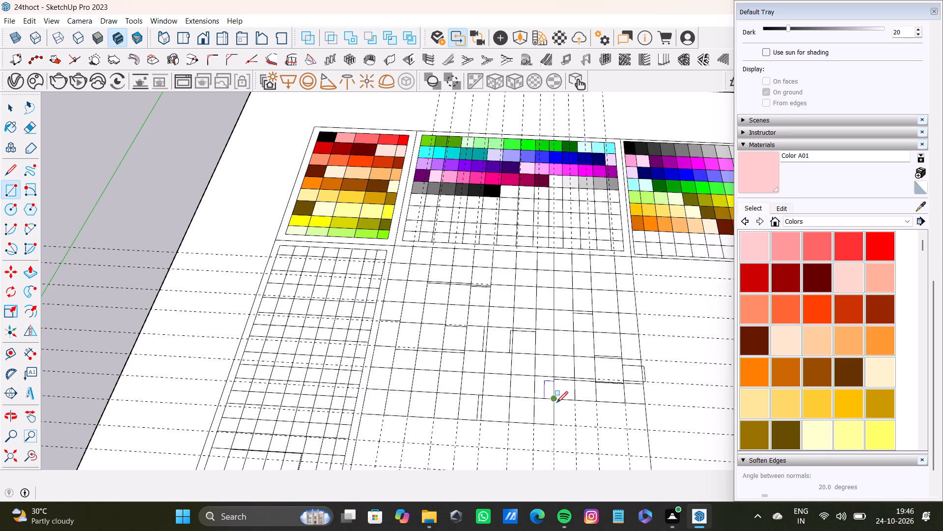
click(556, 403)
click(576, 429)
click(574, 402)
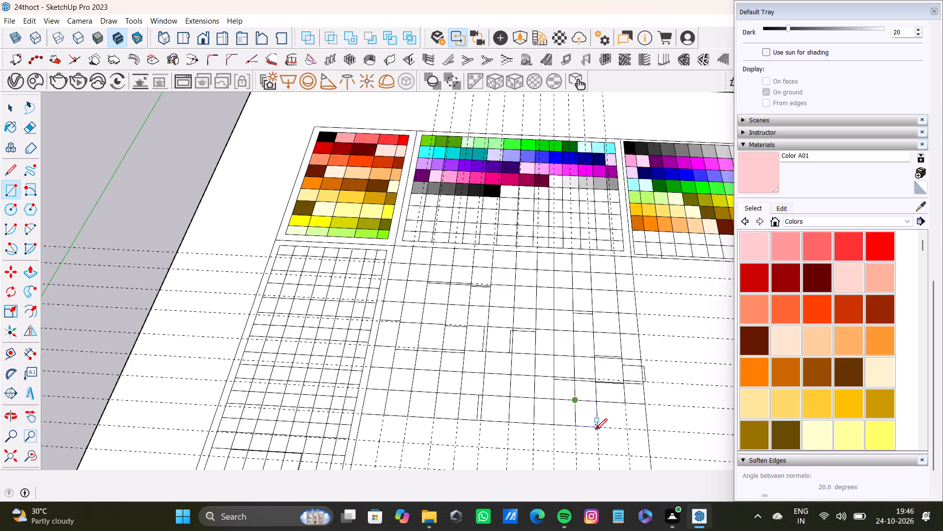
click(596, 430)
click(597, 406)
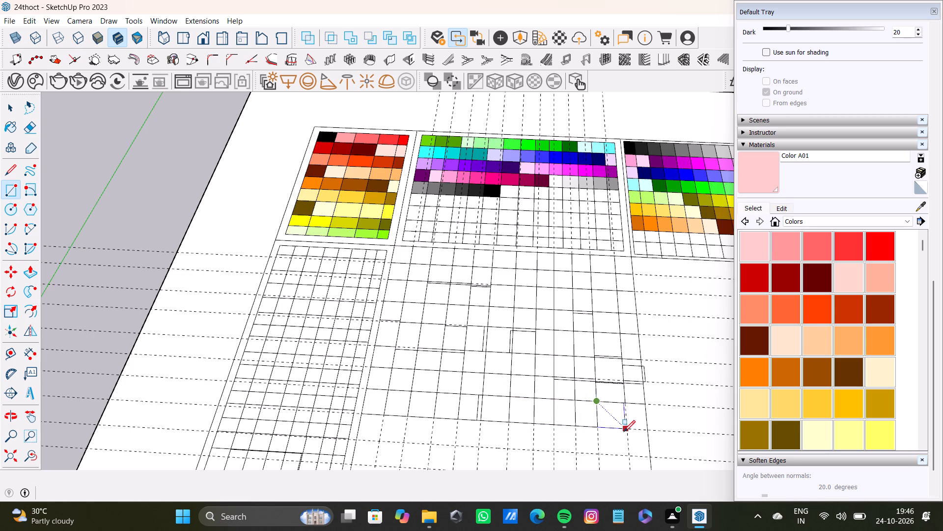
click(624, 432)
drag(628, 408, 632, 416)
click(652, 436)
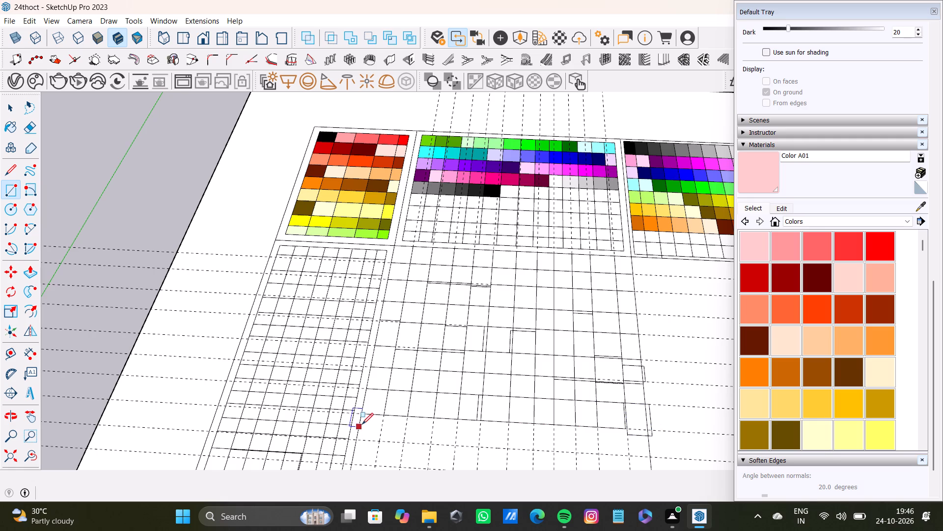
Draw the first six adjoining rectangles of the ninth row along the guides, directly beneath the eighth row.
click(363, 413)
click(378, 440)
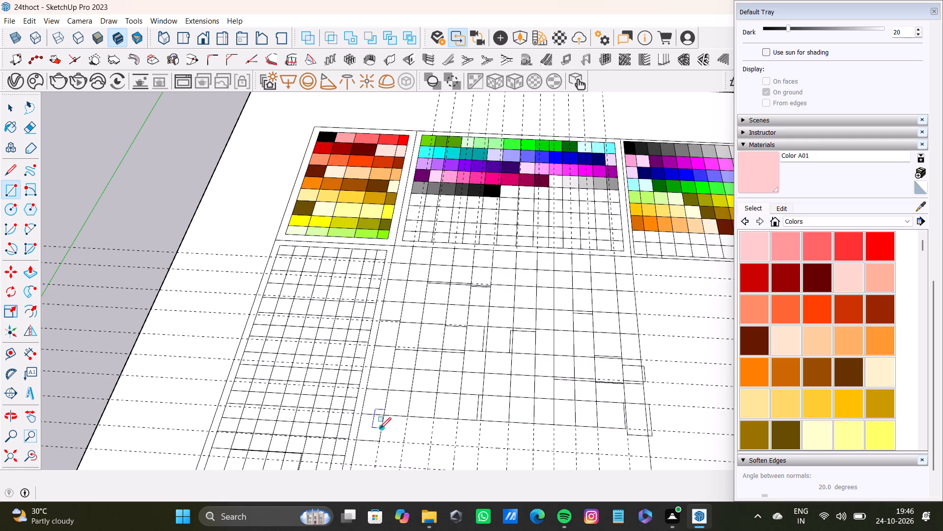
click(379, 418)
click(402, 446)
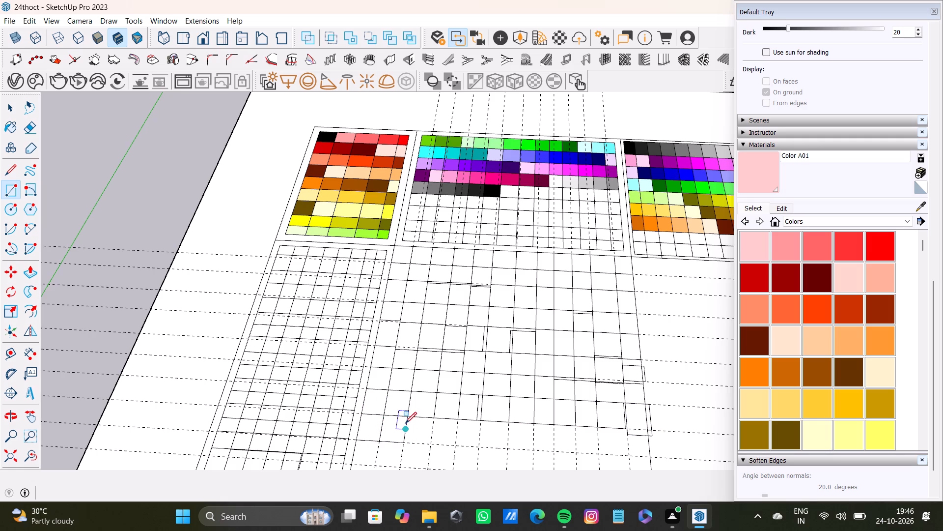
click(405, 421)
click(429, 447)
click(429, 425)
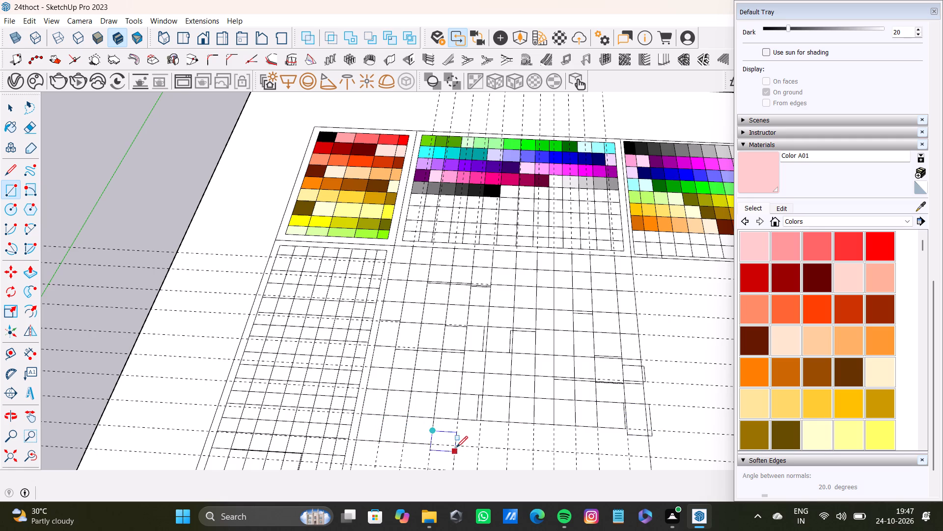
click(455, 445)
click(460, 419)
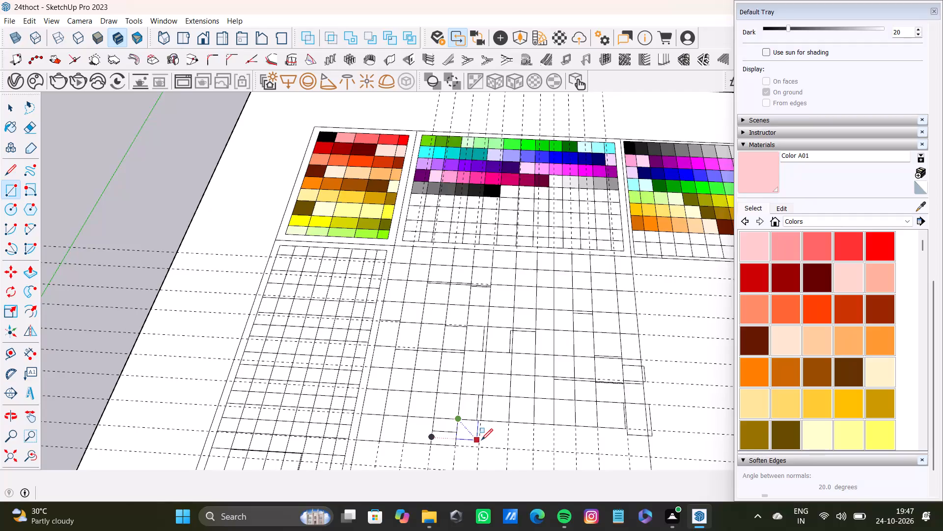
click(477, 449)
click(481, 423)
click(505, 449)
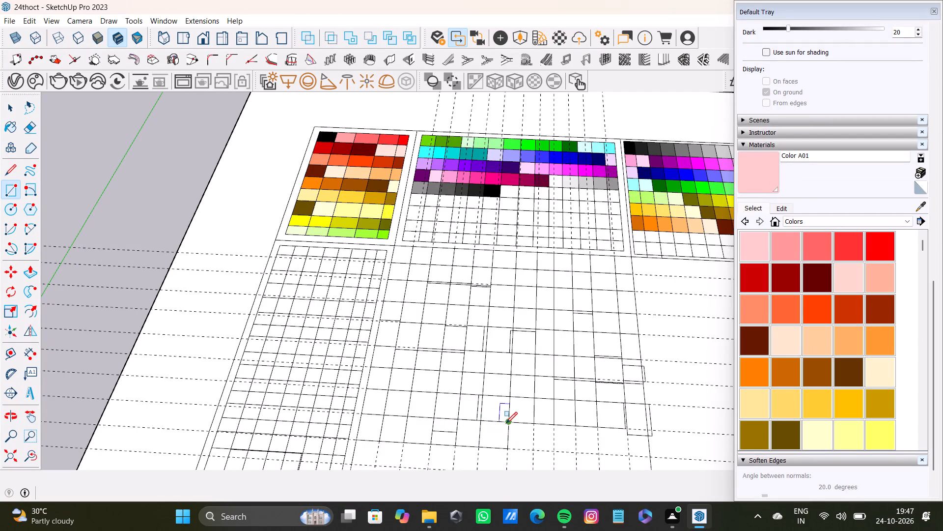
Complete the ninth row with six more guide-aligned rectangles up to the cell's opposite side edge.
click(506, 422)
click(534, 453)
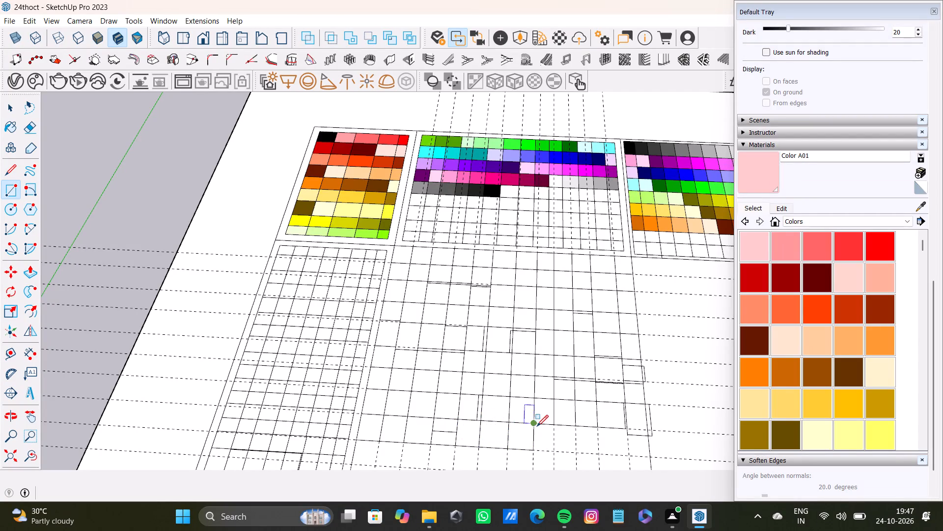
click(534, 425)
click(553, 450)
drag(549, 423, 557, 429)
click(574, 452)
click(576, 429)
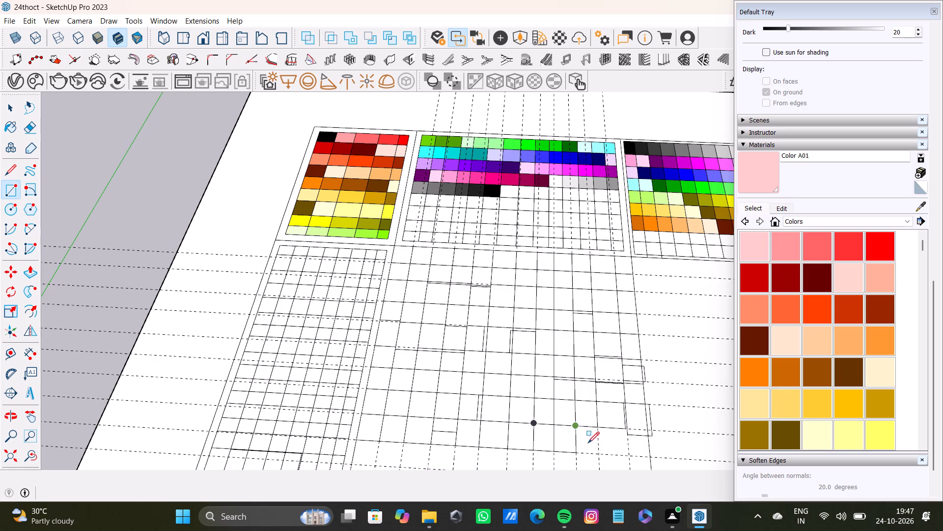
click(598, 453)
drag(597, 435, 604, 437)
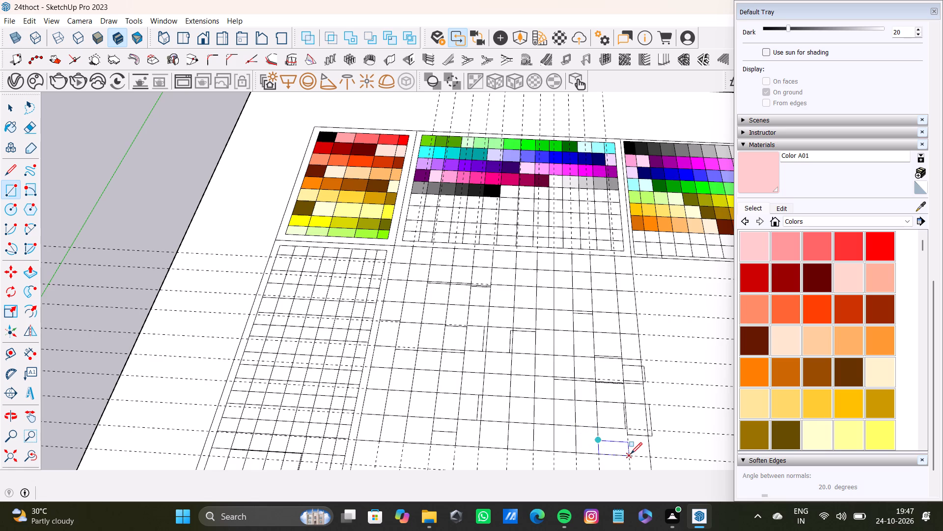
click(631, 454)
drag(629, 430, 639, 439)
click(650, 458)
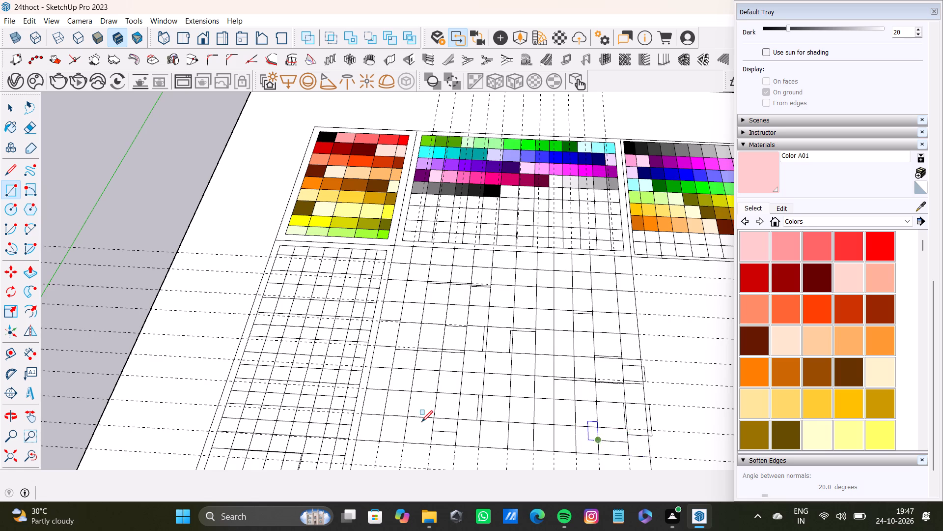
Draw the first three columns of rectangles in the cell's last two rows, starting at the corner beside the narrow gridded cell.
scroll(419, 422, down, 13)
middle_drag(409, 445, 279, 387)
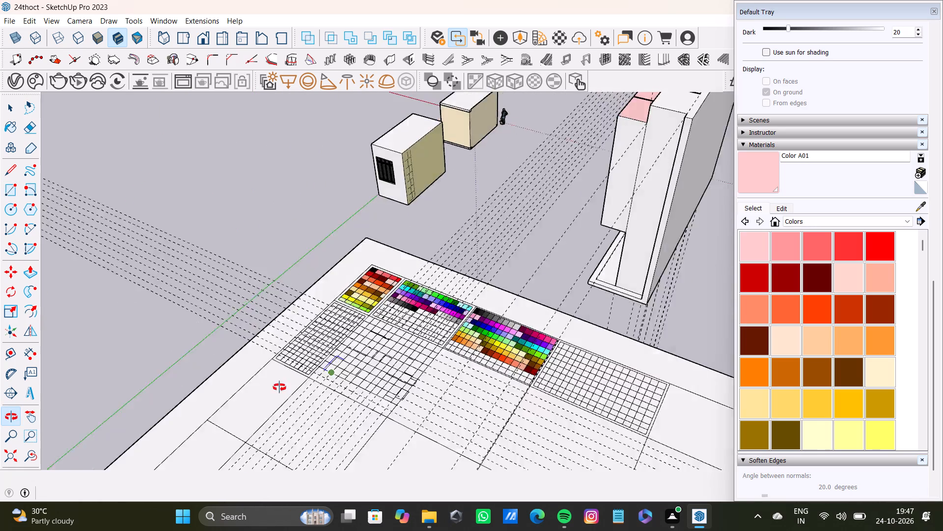
middle_drag(279, 387, 243, 383)
scroll(246, 382, up, 3)
scroll(304, 370, up, 12)
scroll(325, 309, up, 3)
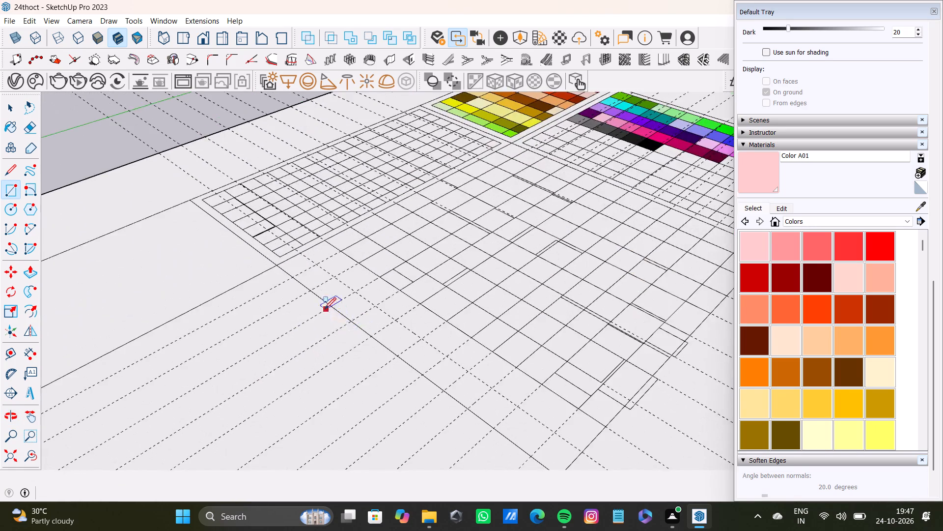
scroll(325, 309, up, 2)
click(249, 242)
click(313, 240)
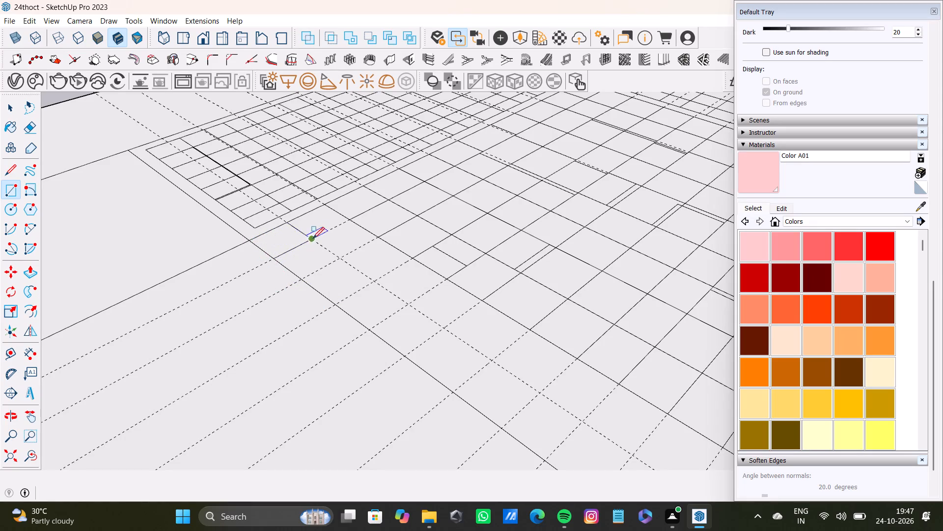
click(288, 218)
click(346, 218)
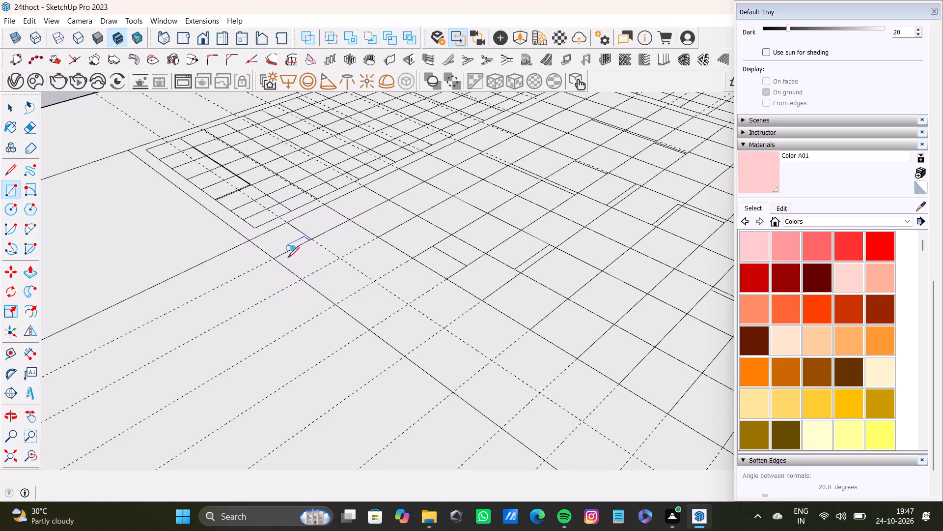
click(279, 260)
click(337, 258)
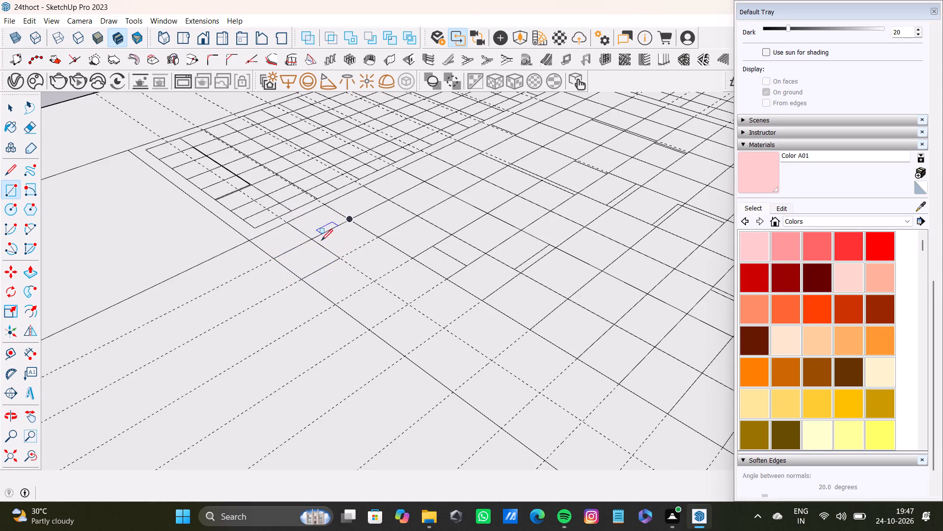
click(317, 240)
click(374, 236)
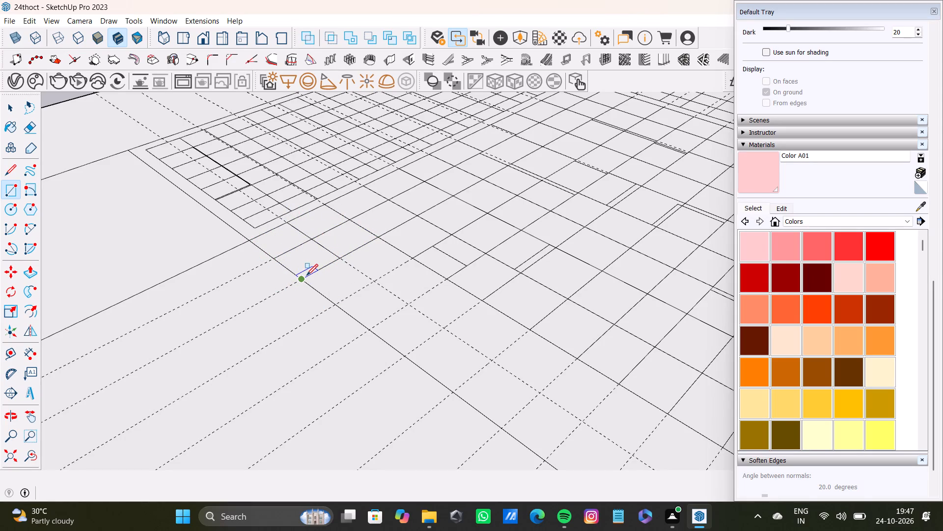
click(306, 275)
click(371, 282)
click(340, 256)
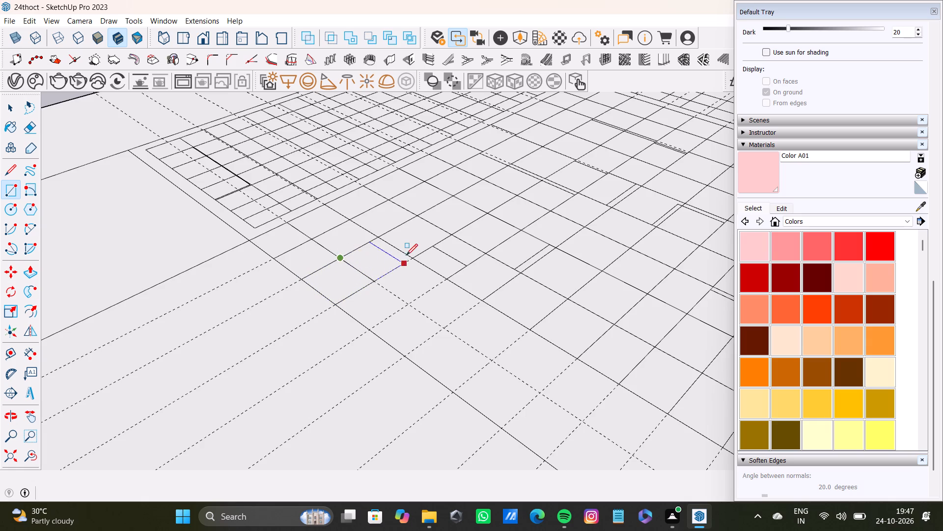
click(407, 255)
Continue the last two rows with six more adjoining guide-aligned rectangles, filling the fourth to sixth columns.
click(334, 303)
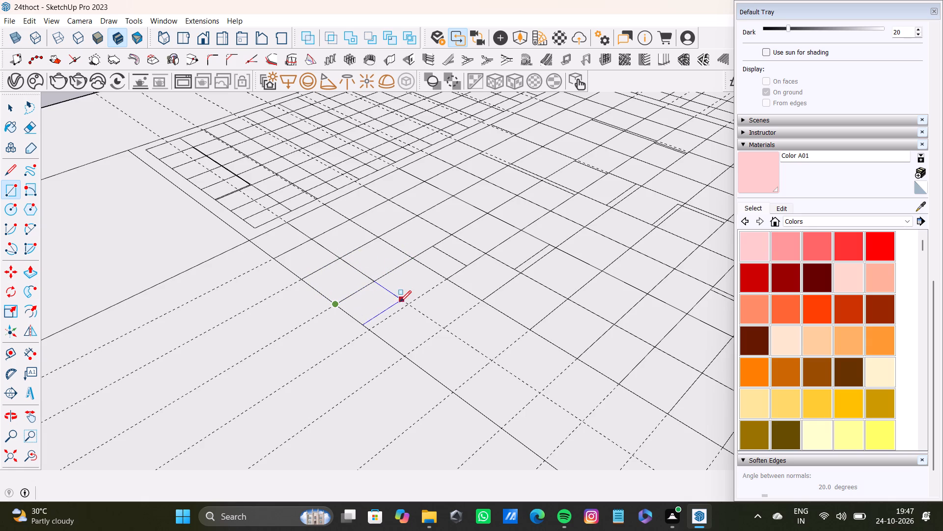
click(407, 306)
click(378, 279)
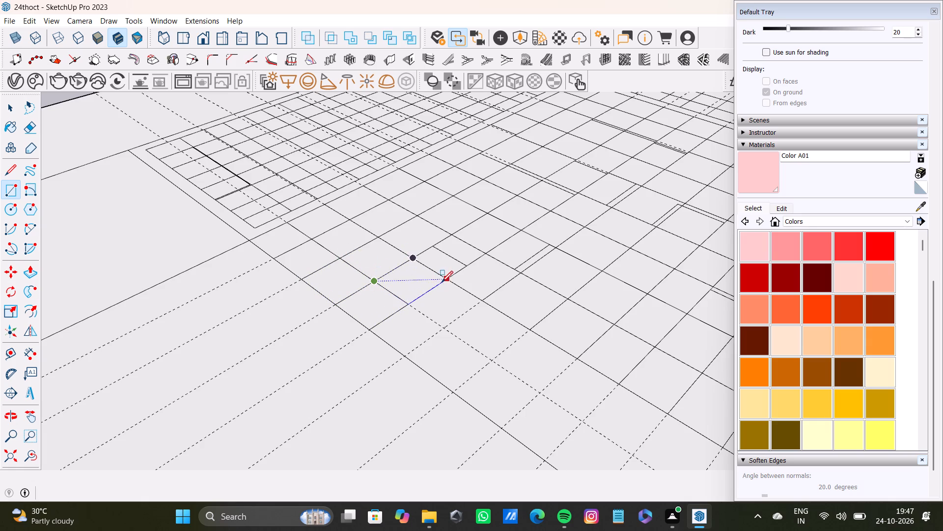
click(443, 280)
click(370, 331)
click(444, 330)
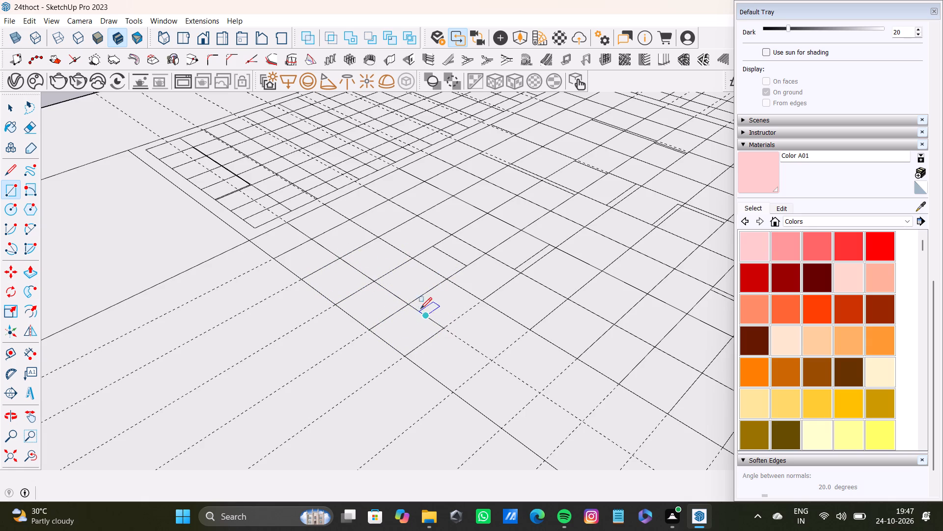
click(413, 307)
click(478, 302)
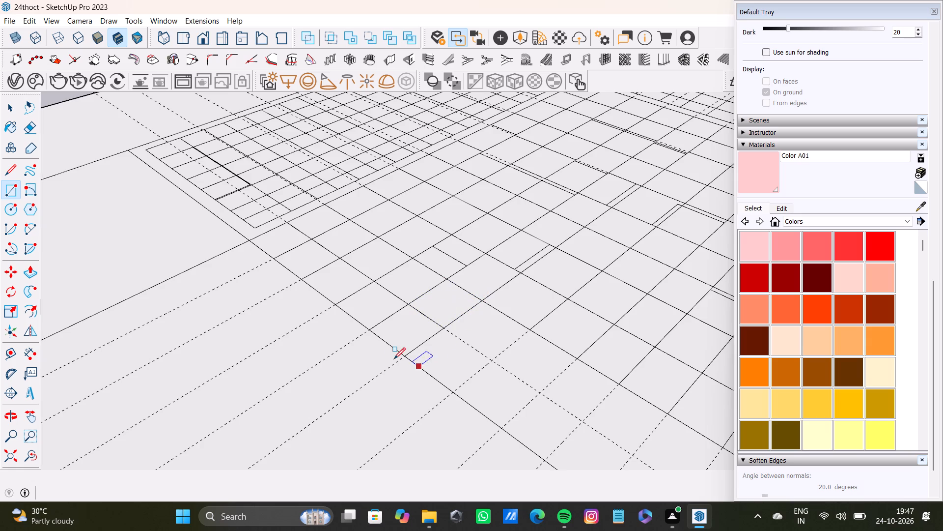
click(404, 354)
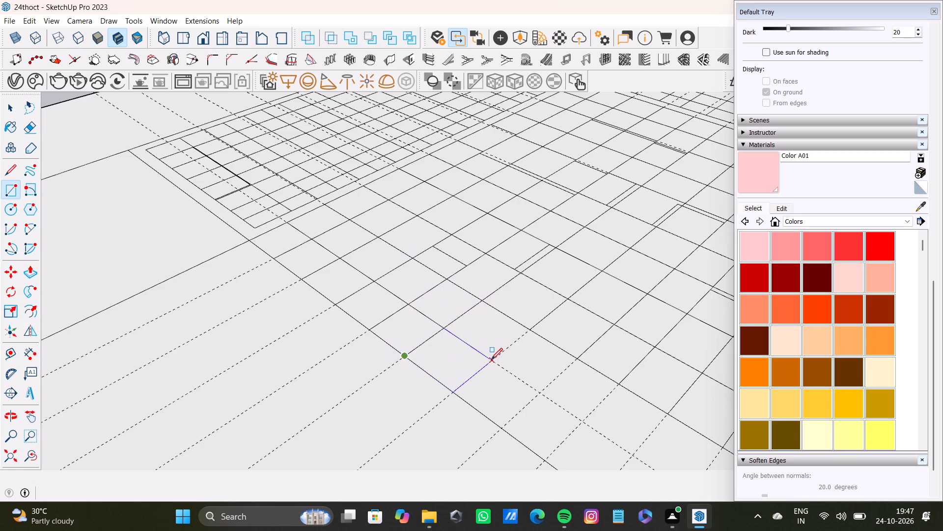
click(491, 359)
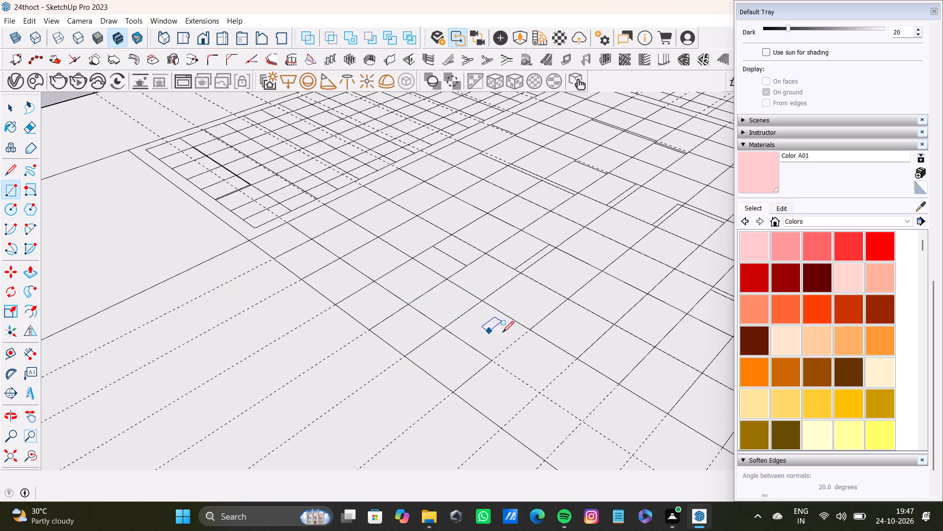
click(447, 327)
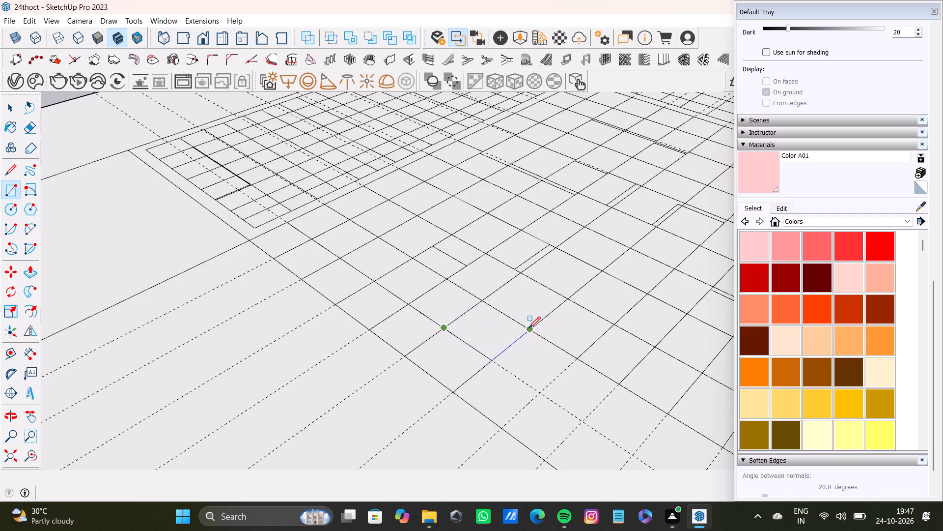
click(529, 328)
Draw four more rectangles along the guides in the last two rows, filling the seventh and eighth columns.
drag(456, 389, 467, 388)
click(540, 398)
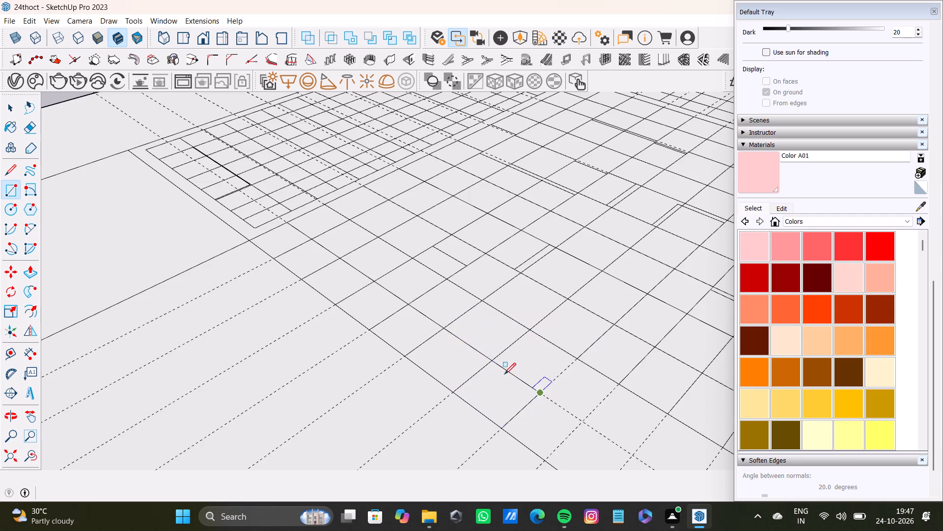
click(496, 365)
click(577, 354)
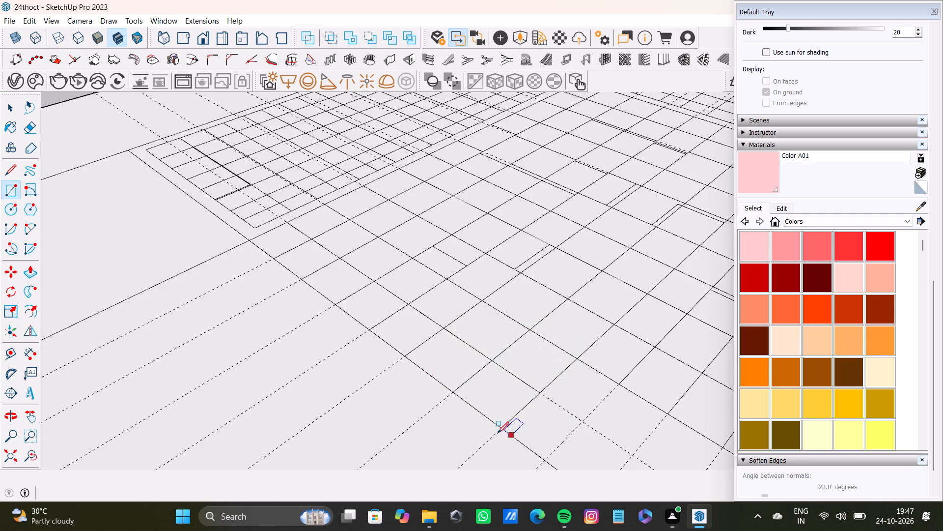
drag(501, 429, 518, 429)
click(582, 423)
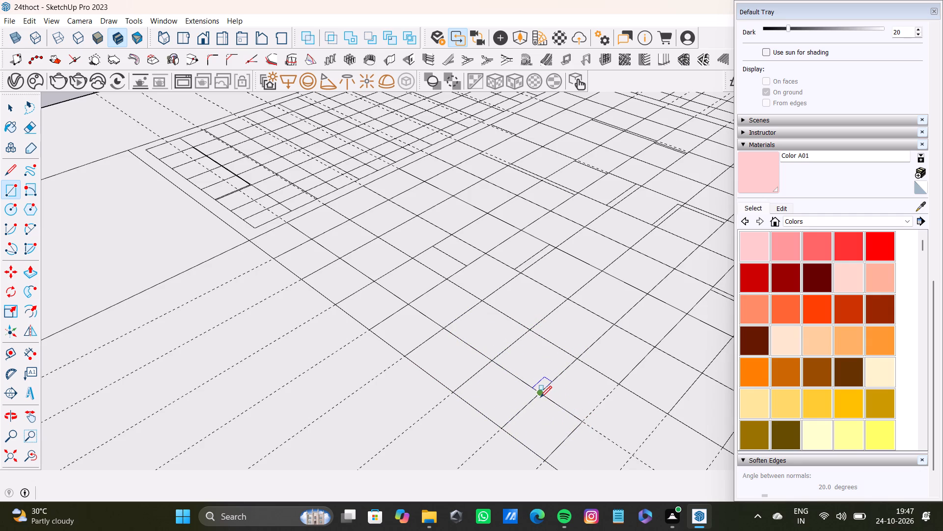
click(540, 397)
click(616, 388)
Draw three more rectangles along the guides in the ninth and tenth columns of the last two rows.
scroll(579, 400, down, 13)
middle_drag(609, 423, 588, 416)
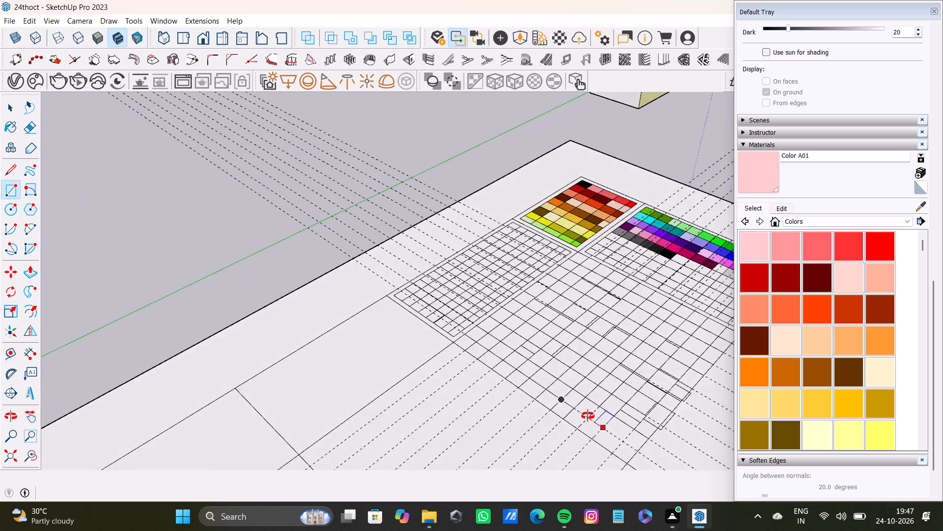
middle_drag(588, 416, 336, 401)
scroll(337, 398, up, 7)
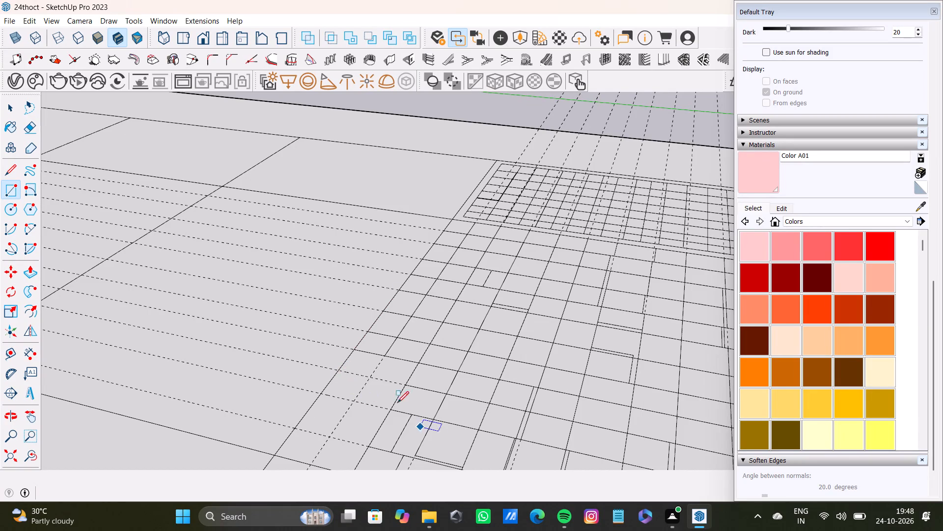
scroll(358, 367, up, 4)
click(352, 339)
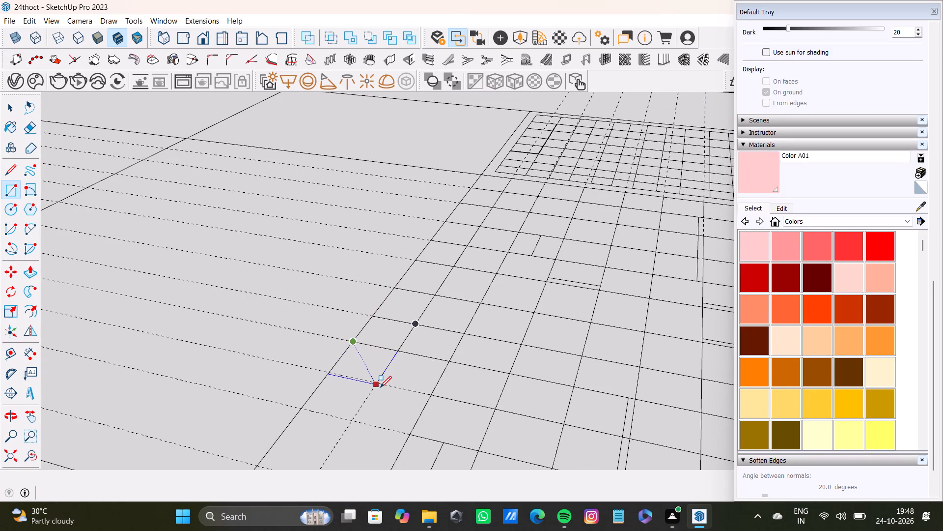
click(380, 386)
click(377, 386)
click(407, 437)
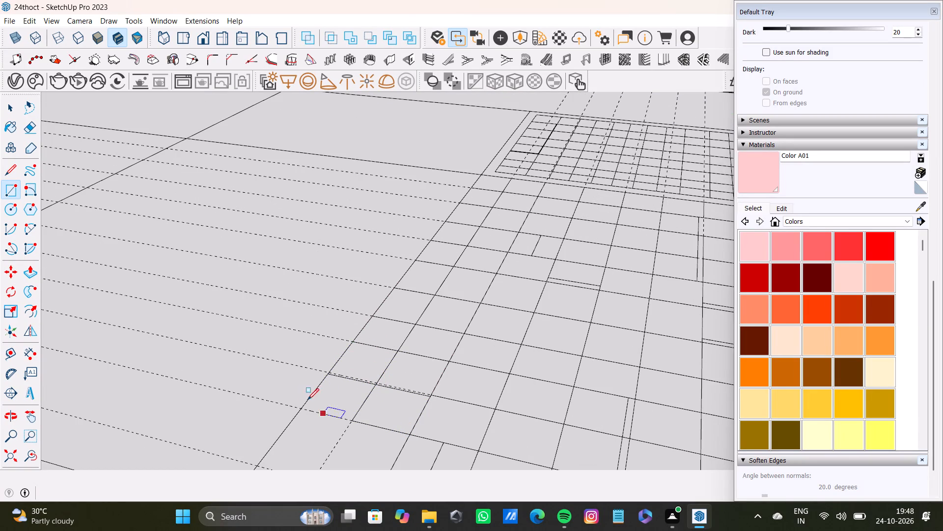
click(330, 374)
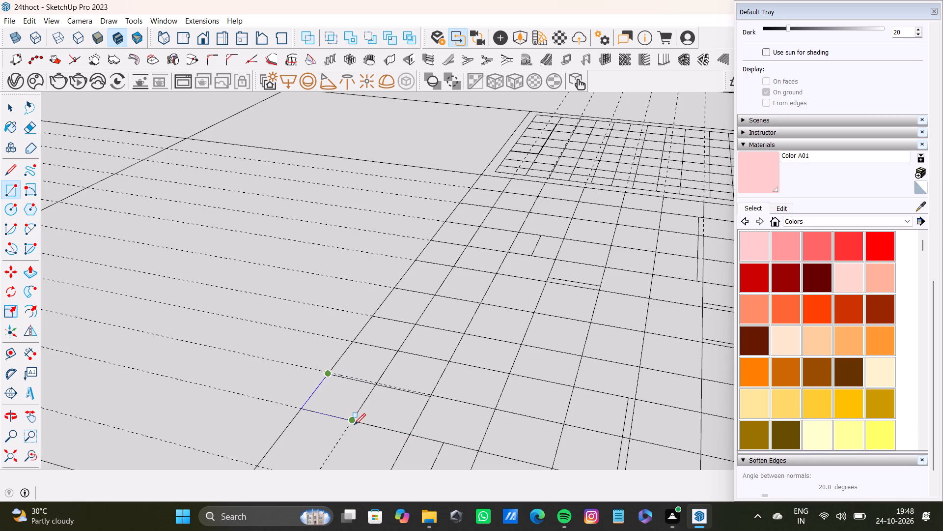
click(354, 424)
Complete the last two rows with four guide-aligned rectangles in the final two columns at the cell's far corner.
scroll(350, 429, down, 9)
middle_drag(352, 429, 207, 453)
scroll(240, 366, up, 6)
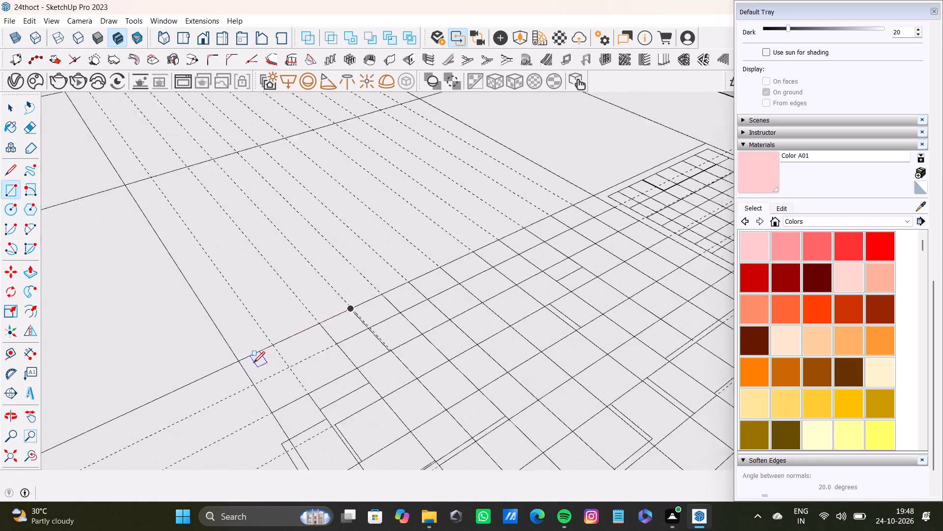
scroll(253, 363, up, 1)
click(238, 363)
click(291, 367)
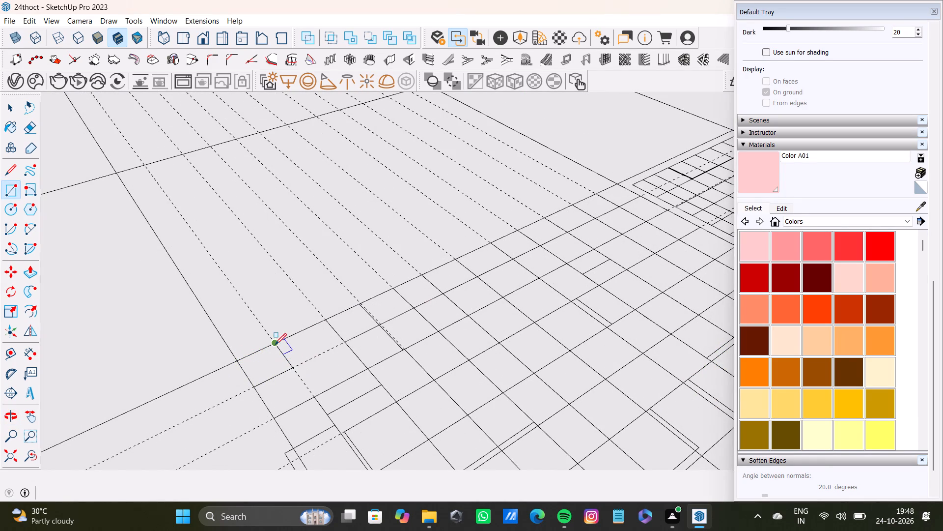
click(275, 345)
click(347, 347)
click(255, 386)
click(312, 398)
click(290, 369)
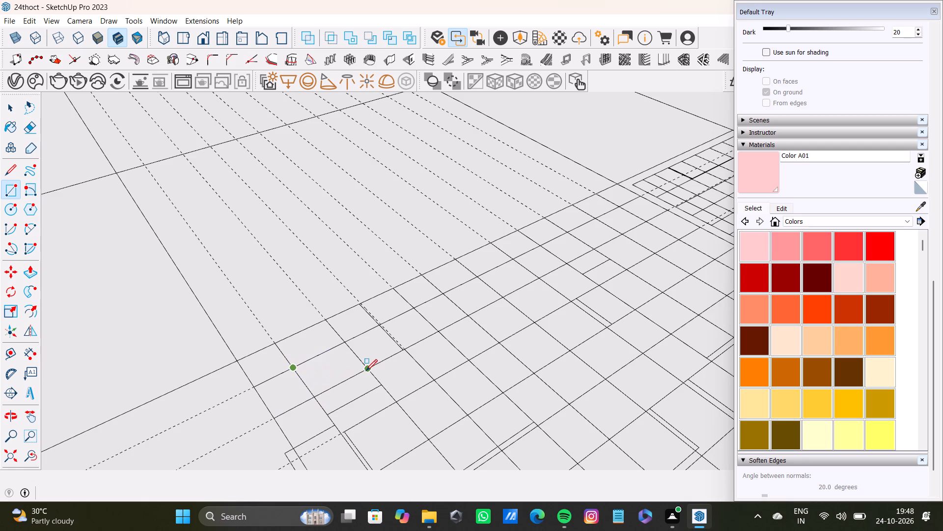
click(367, 371)
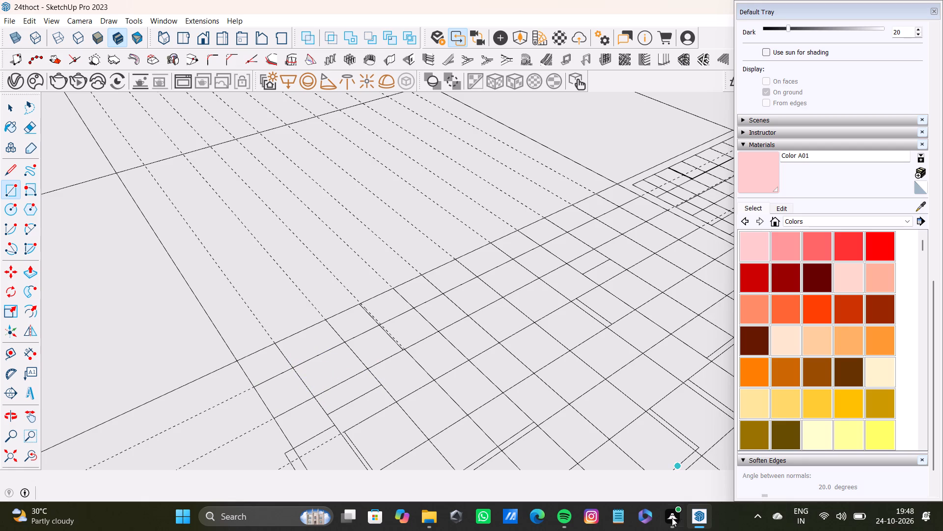